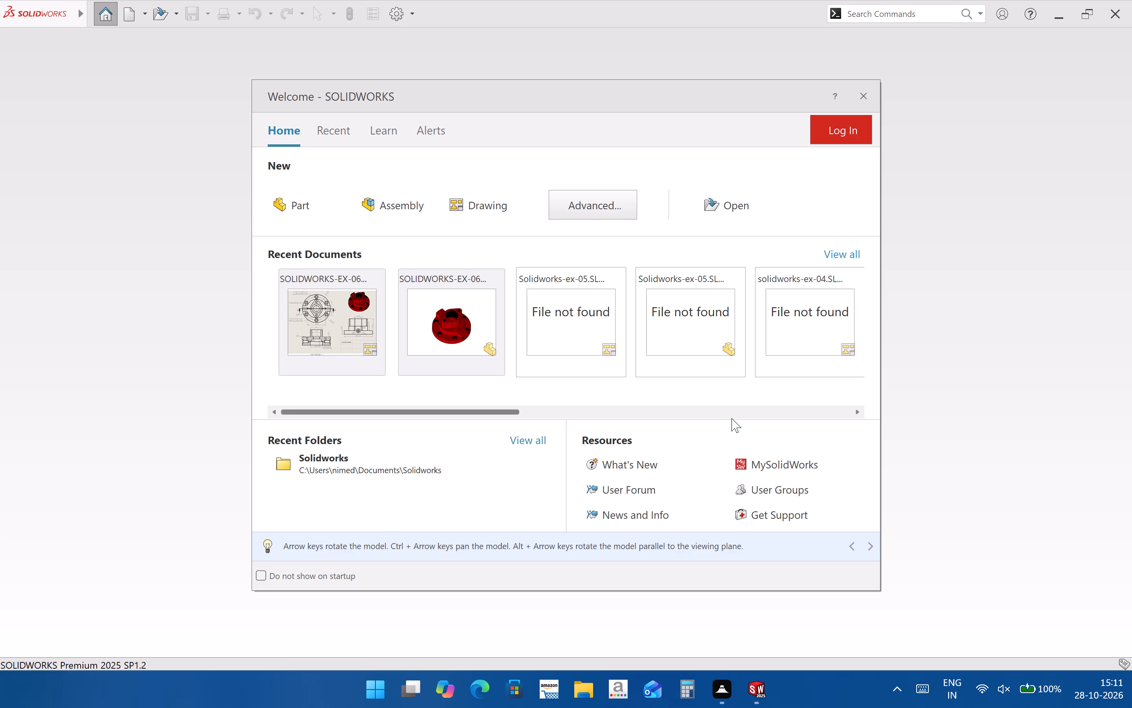
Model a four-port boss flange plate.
Create a new part document and set its unit system to MMGS (millimeter, gram, second).
left_click(281, 209)
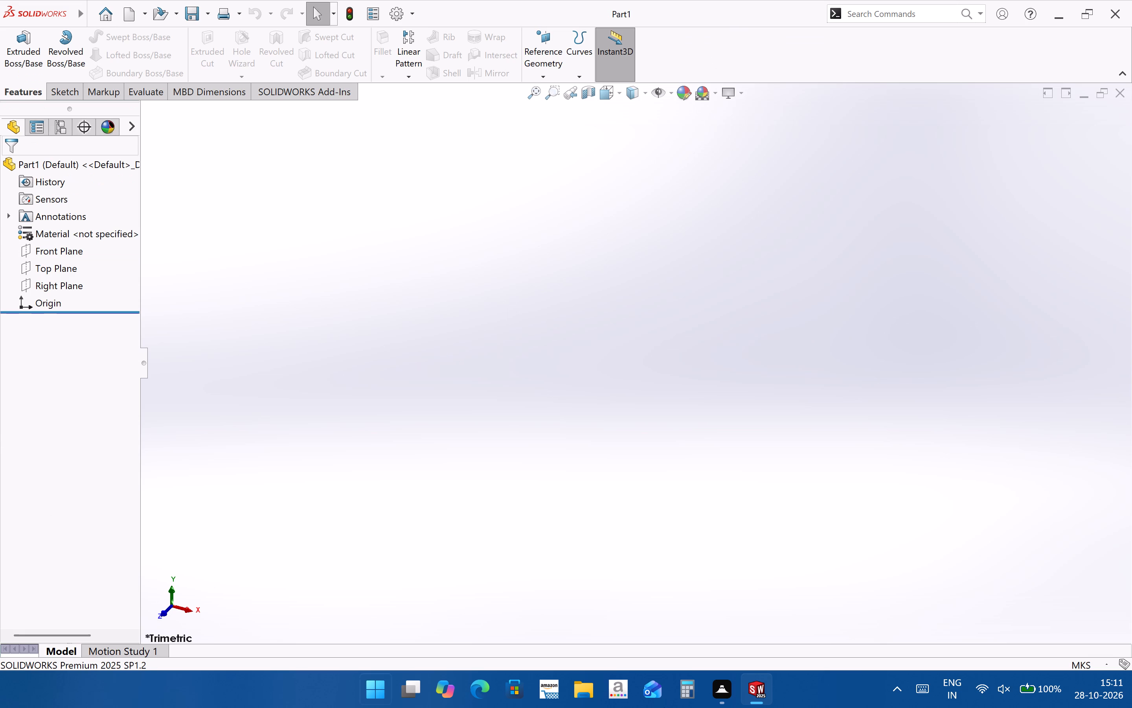
left_click(1088, 664)
left_click(1088, 612)
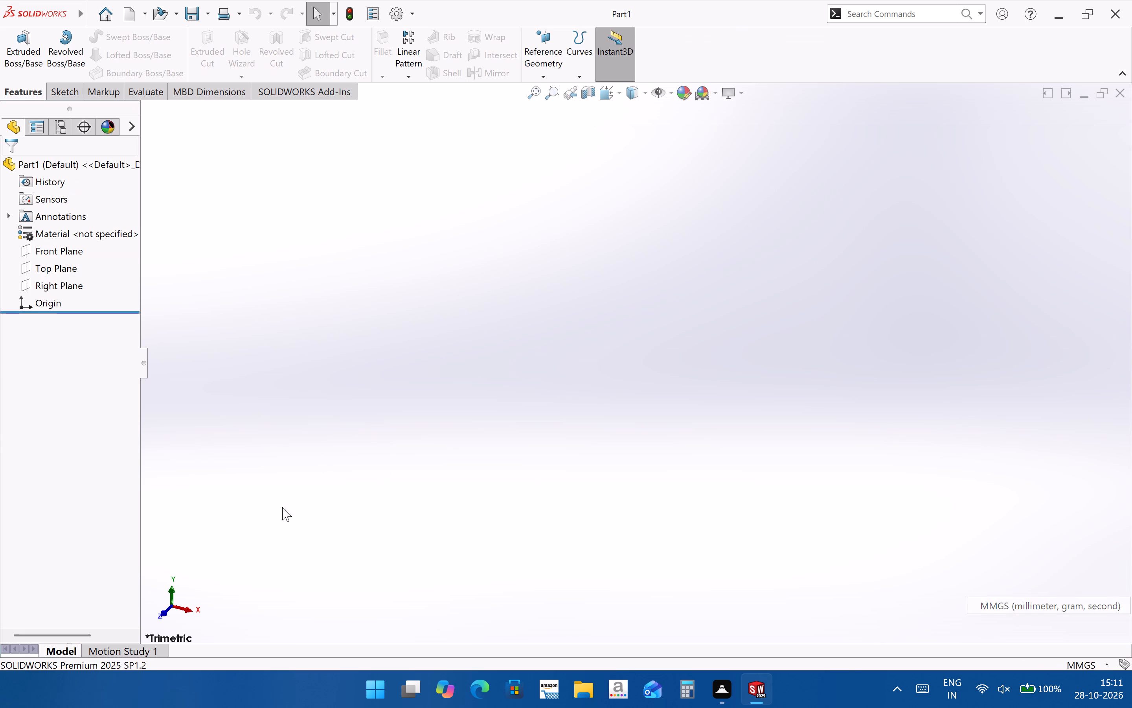
Select the Front Plane and orient the view normal to it.
left_click(51, 253)
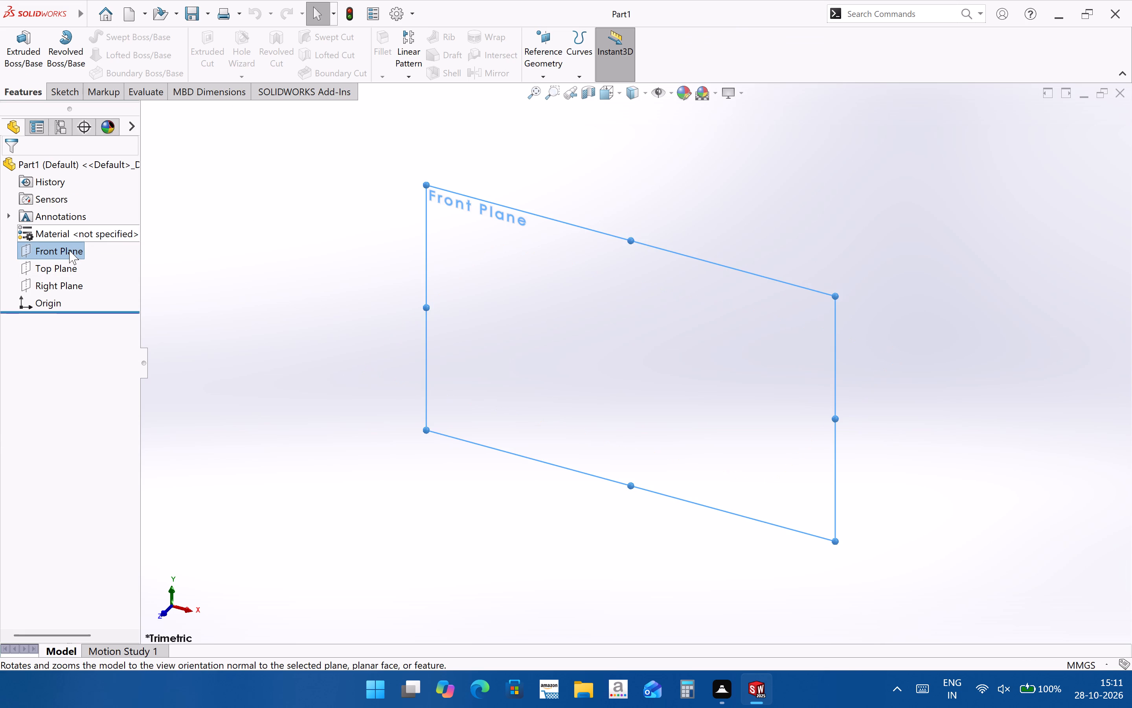
right_click(69, 250)
left_click(133, 242)
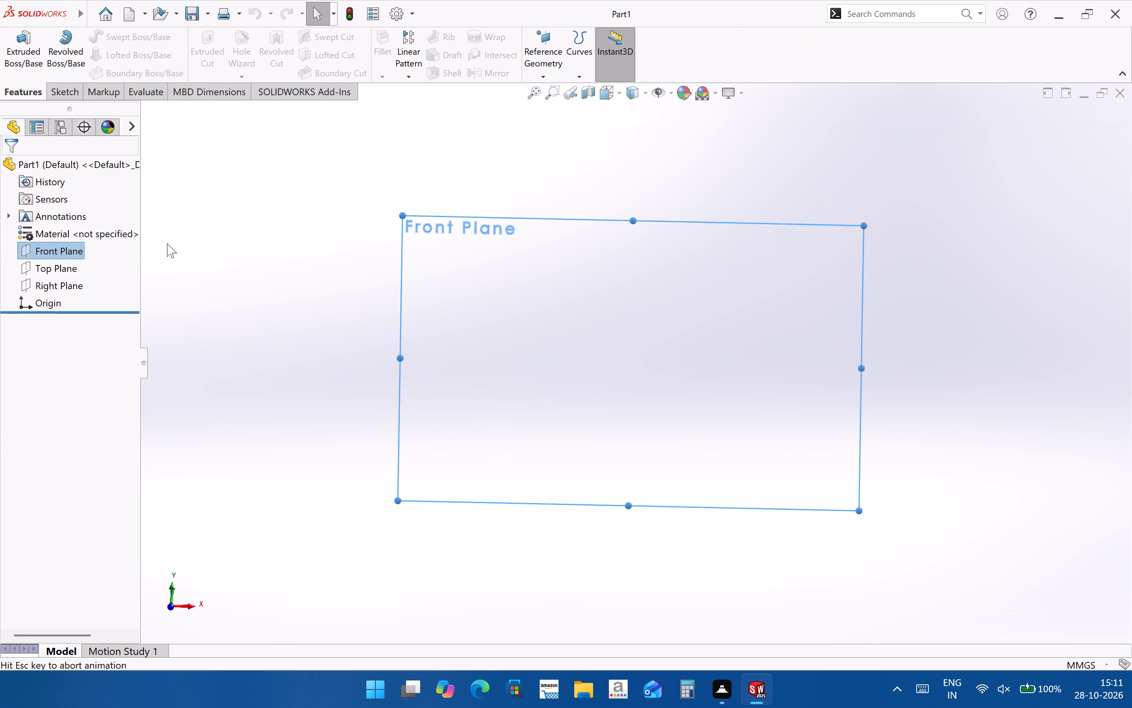
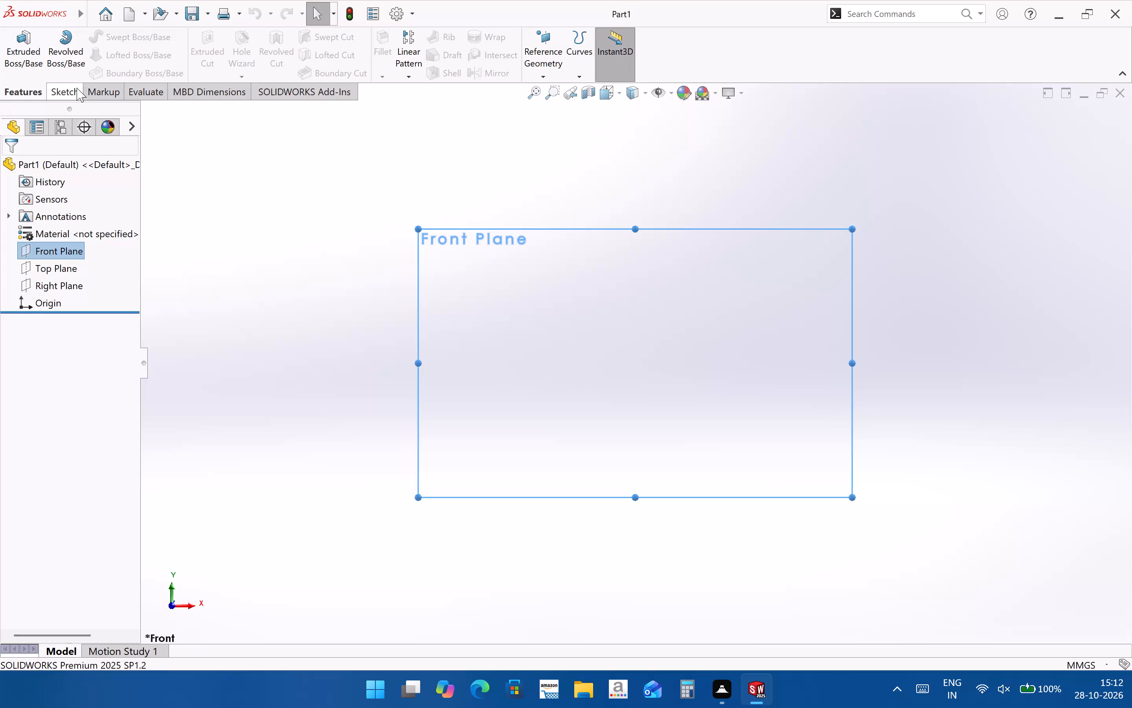
Sketch a center rectangle on the Front Plane, centred on the origin, about 147 mm wide and 97 mm high.
left_click(77, 88)
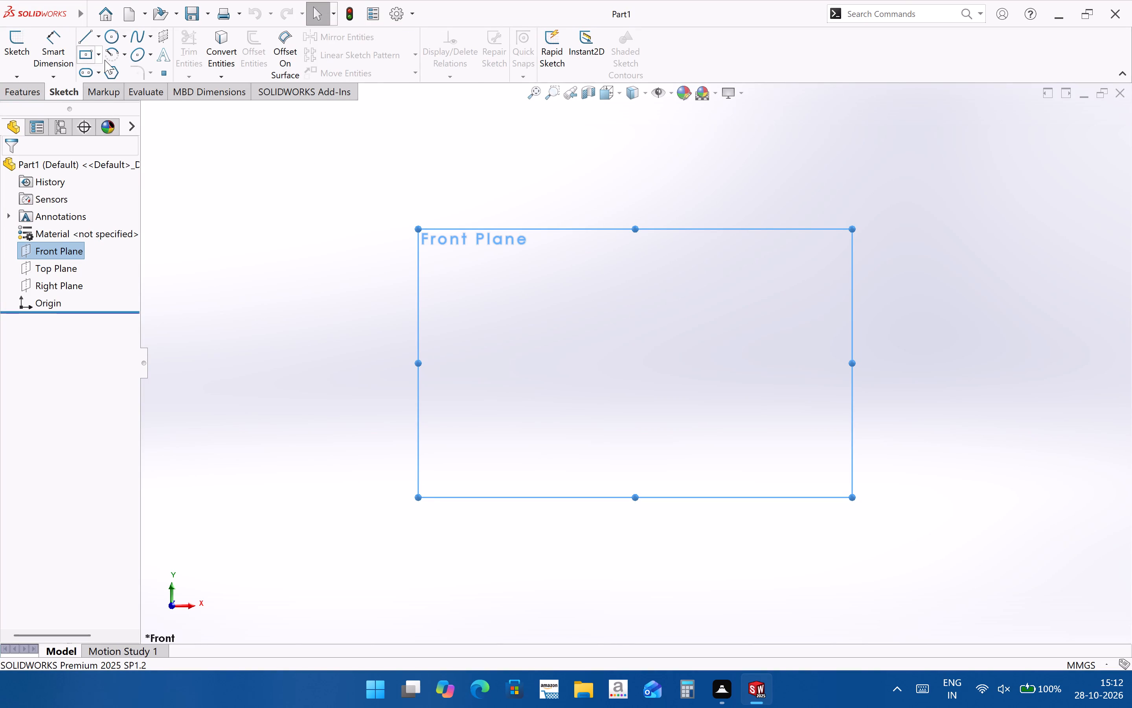
left_click(99, 56)
left_click(115, 87)
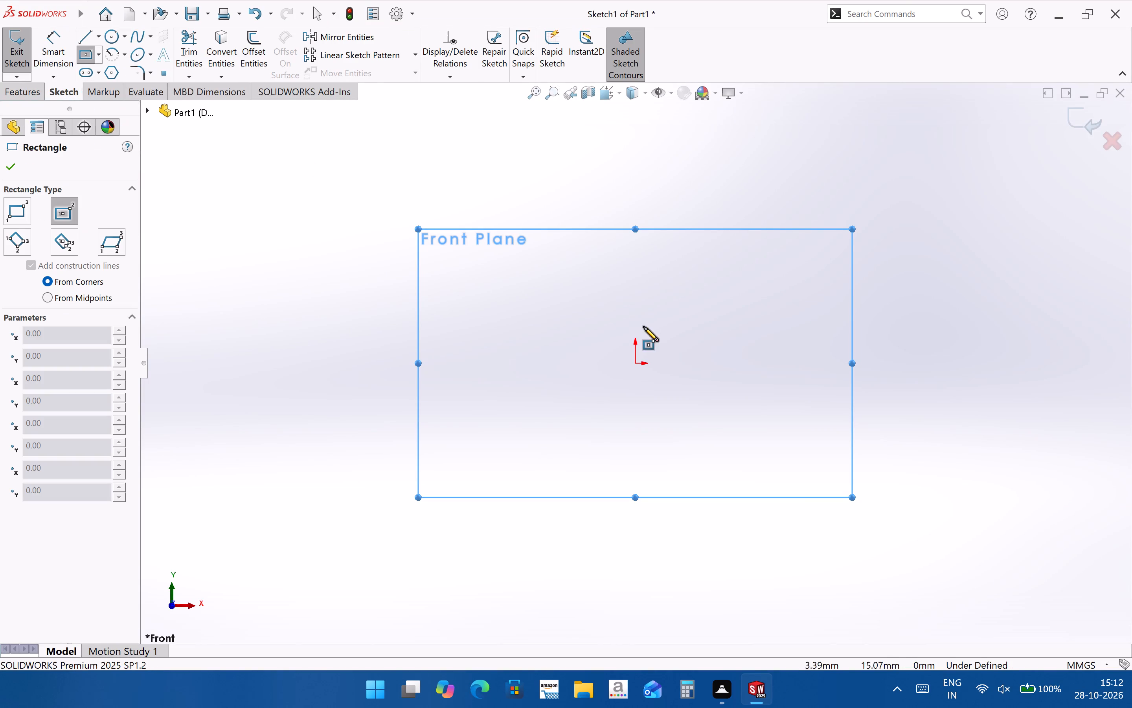
left_click(635, 363)
left_click(456, 245)
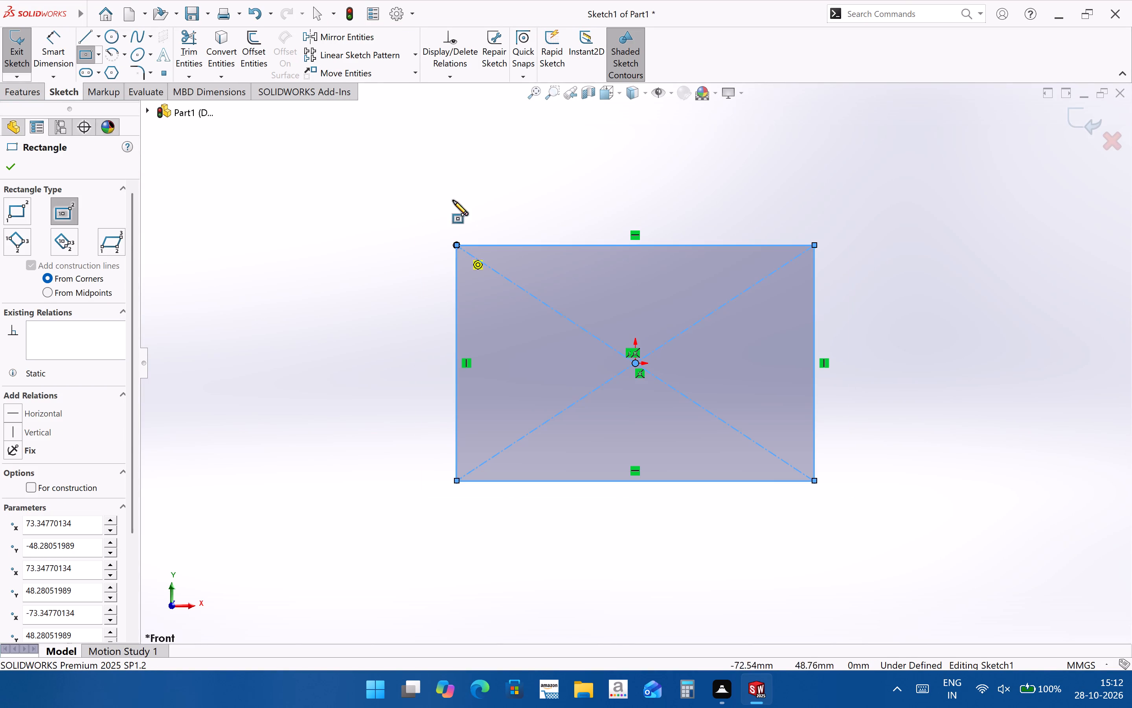
Dimension the rectangle to 113 mm wide and 80 mm high.
left_click(65, 44)
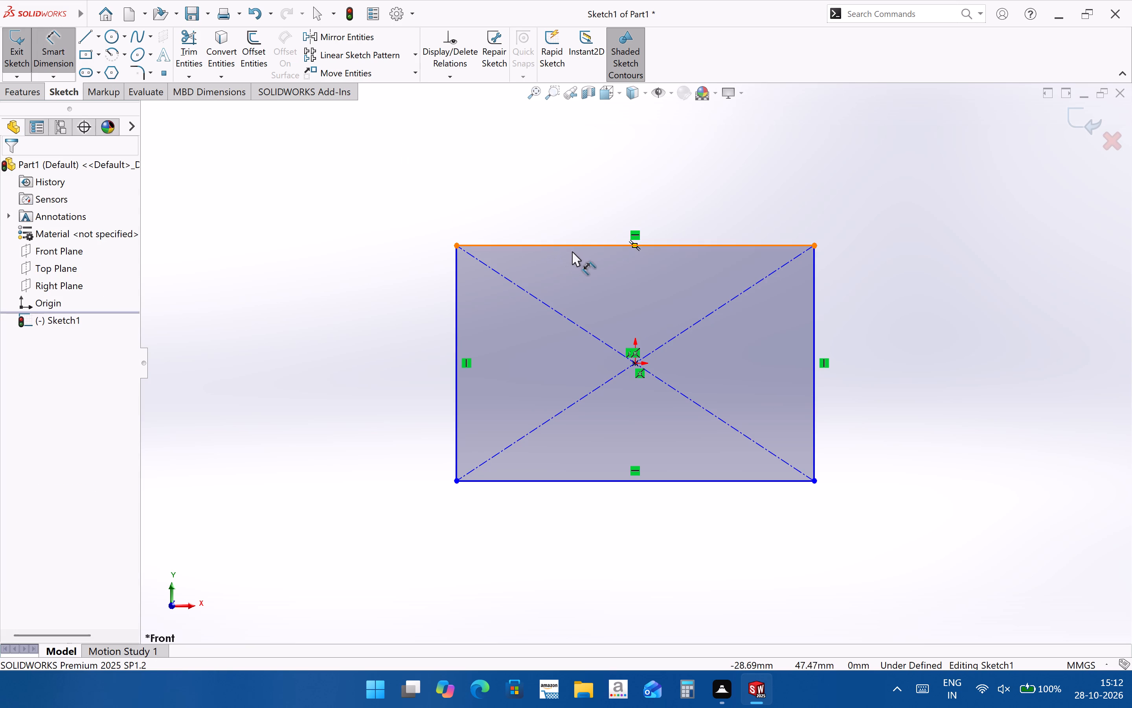
left_click(573, 247)
left_click(571, 231)
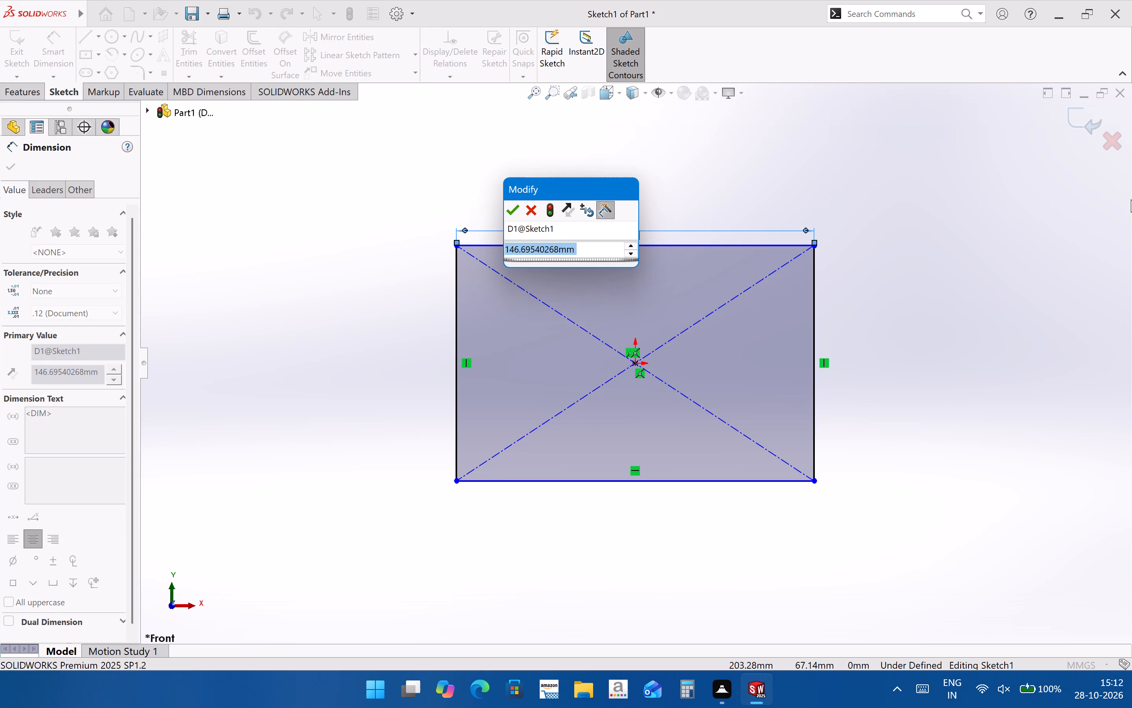
type("11")
key("3")
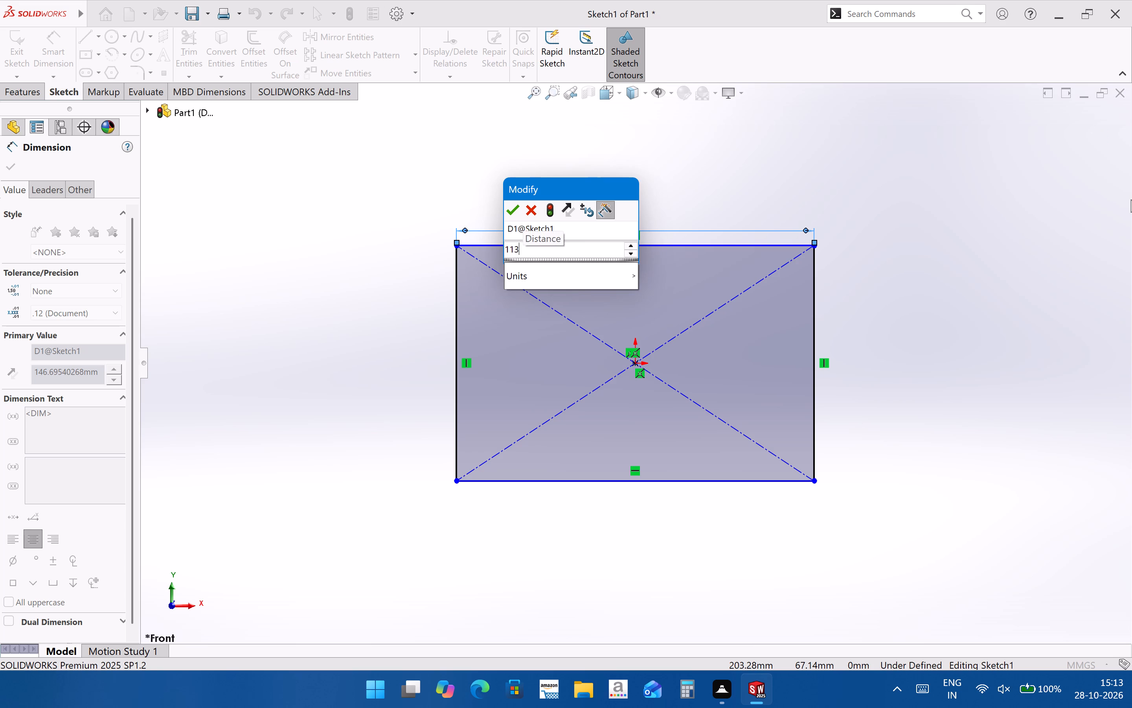
key("Return")
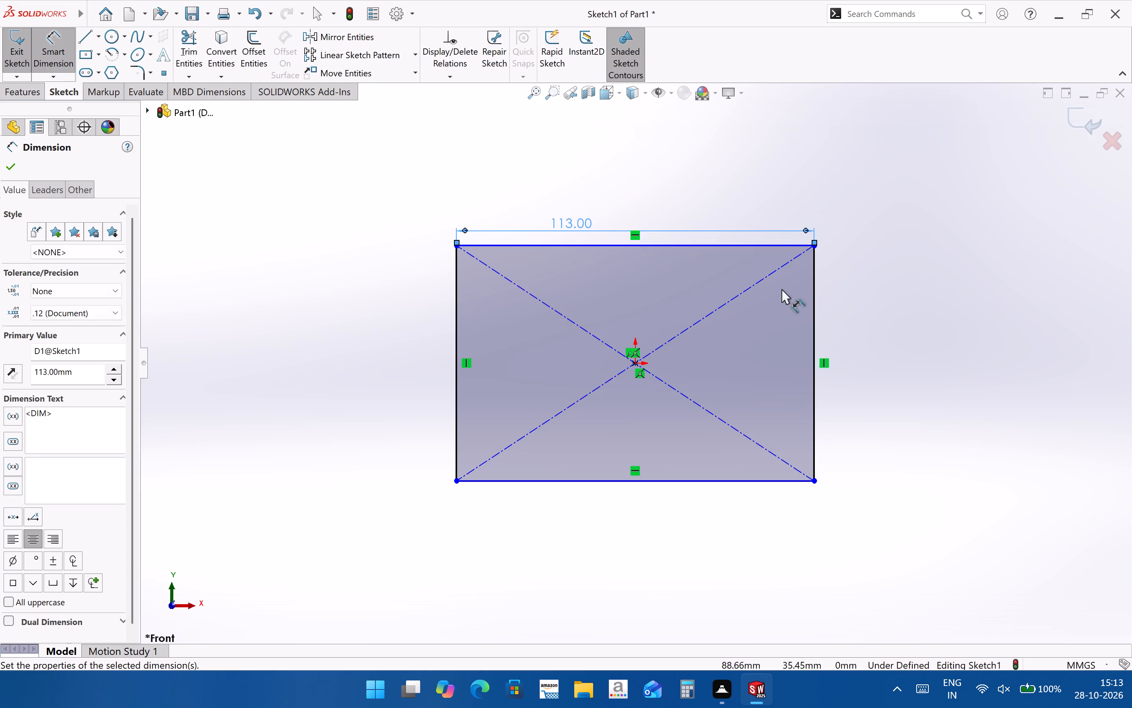
left_click(457, 383)
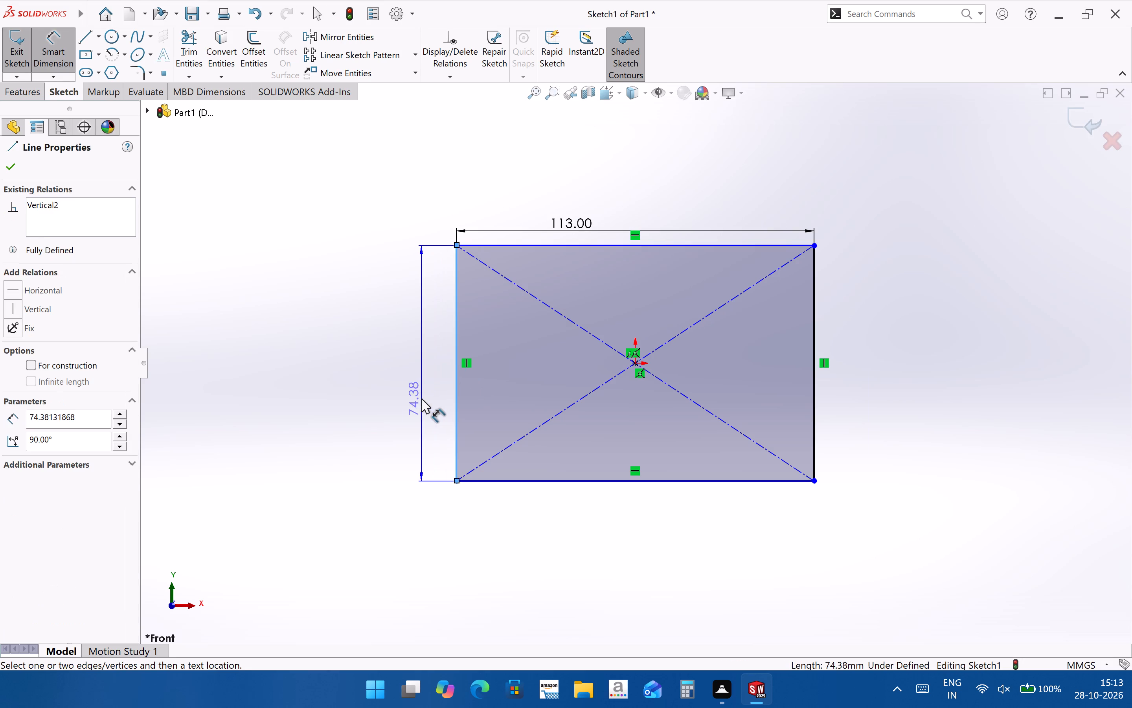
left_click(421, 398)
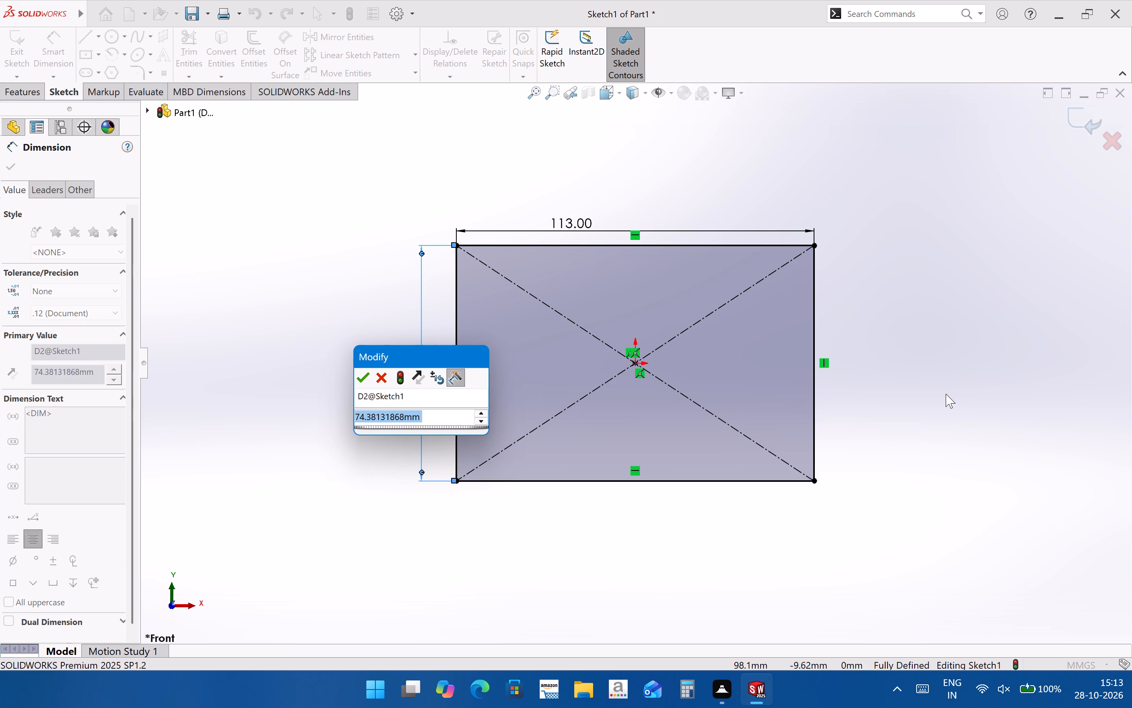
type("80")
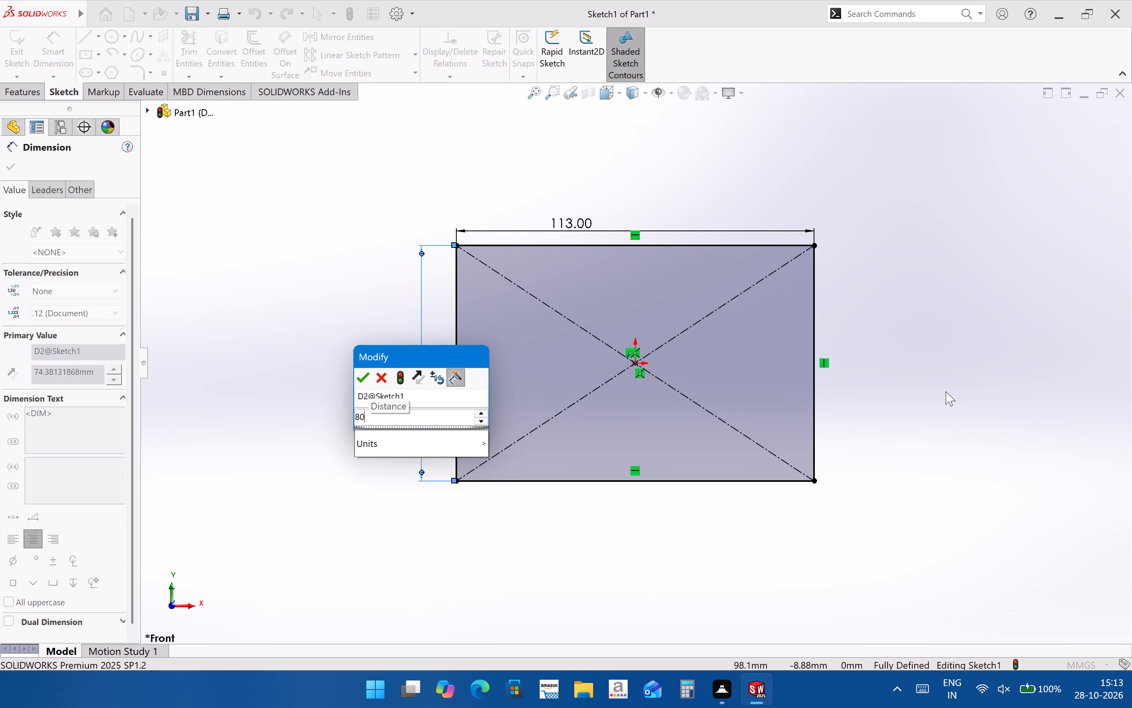
key("Return")
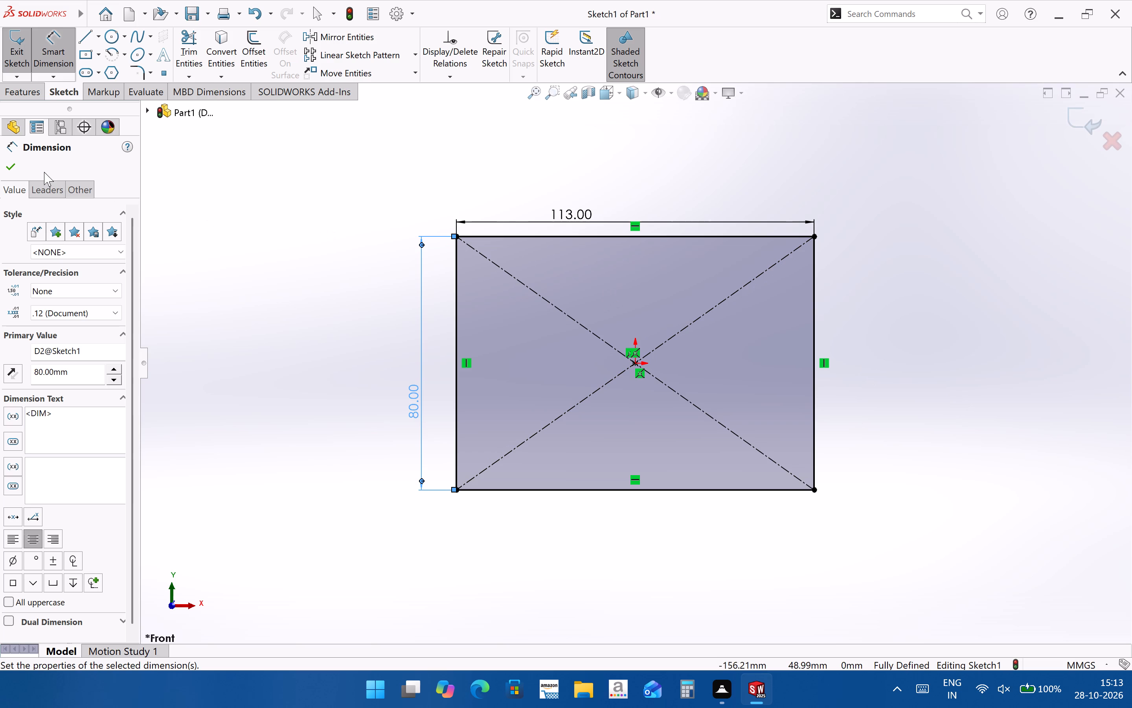
left_click(17, 168)
Extrude the rectangle as a Blind boss 7.5 mm deep to form the plate.
scroll(623, 433, "up", 3)
middle_click_drag(630, 435, 640, 317)
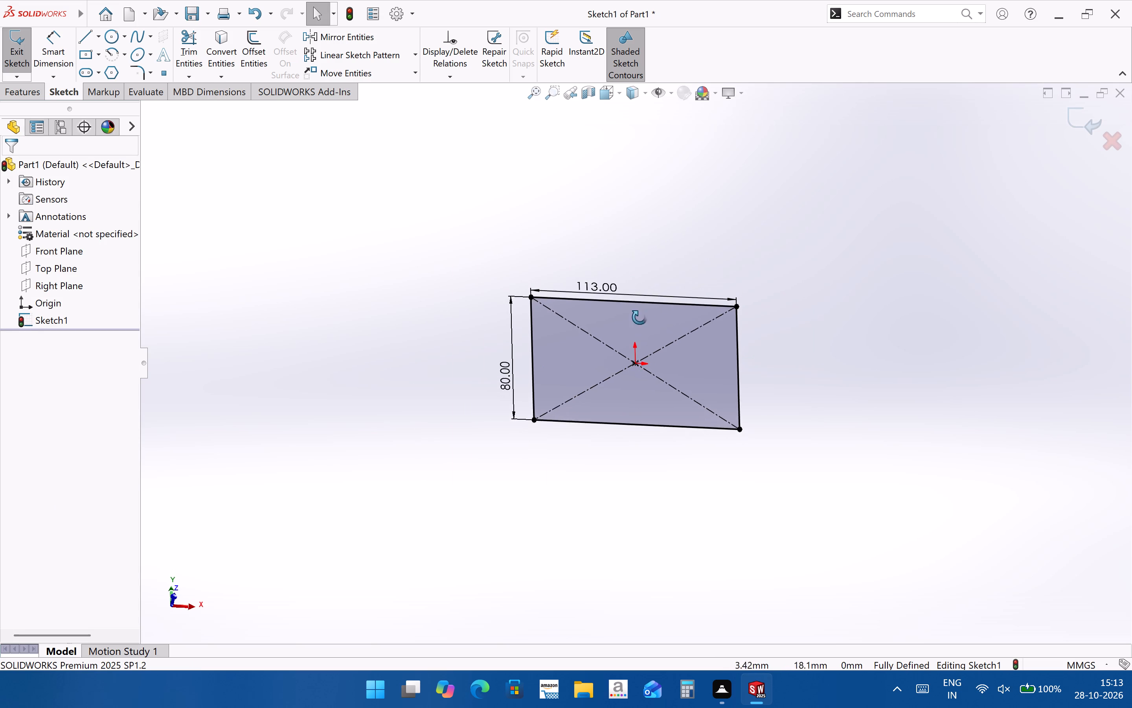
middle_click_drag(640, 317, 639, 288)
left_click(18, 88)
left_click(17, 61)
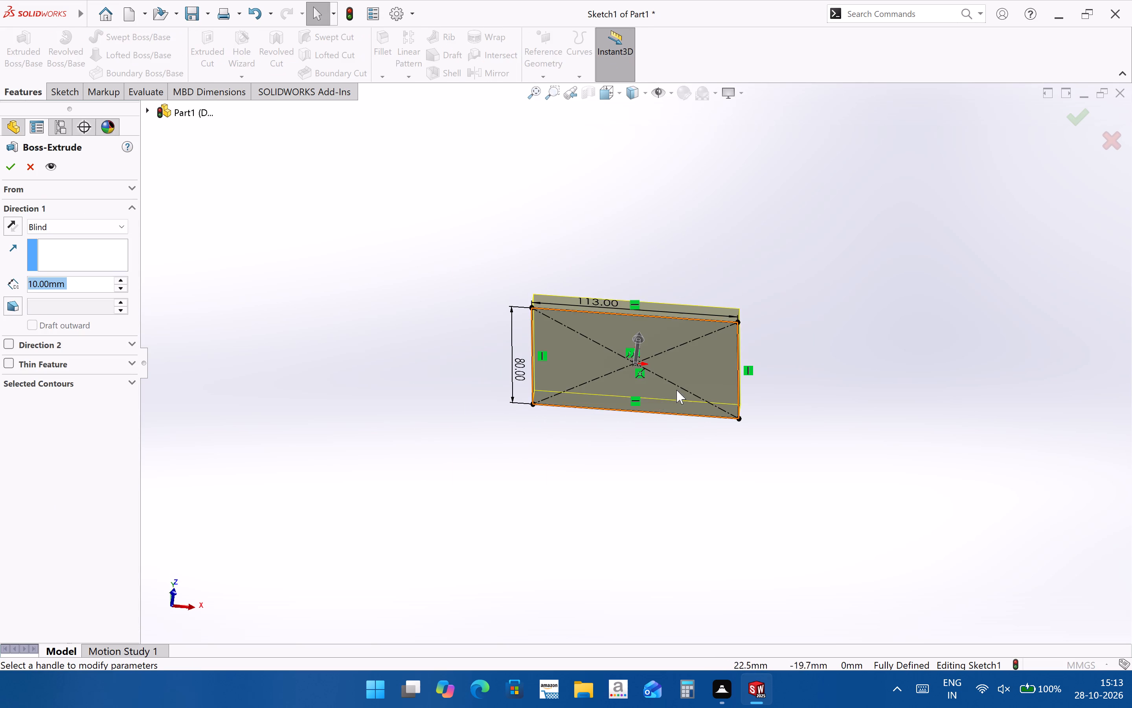
scroll(646, 391, "down", 1)
key("BackSpace")
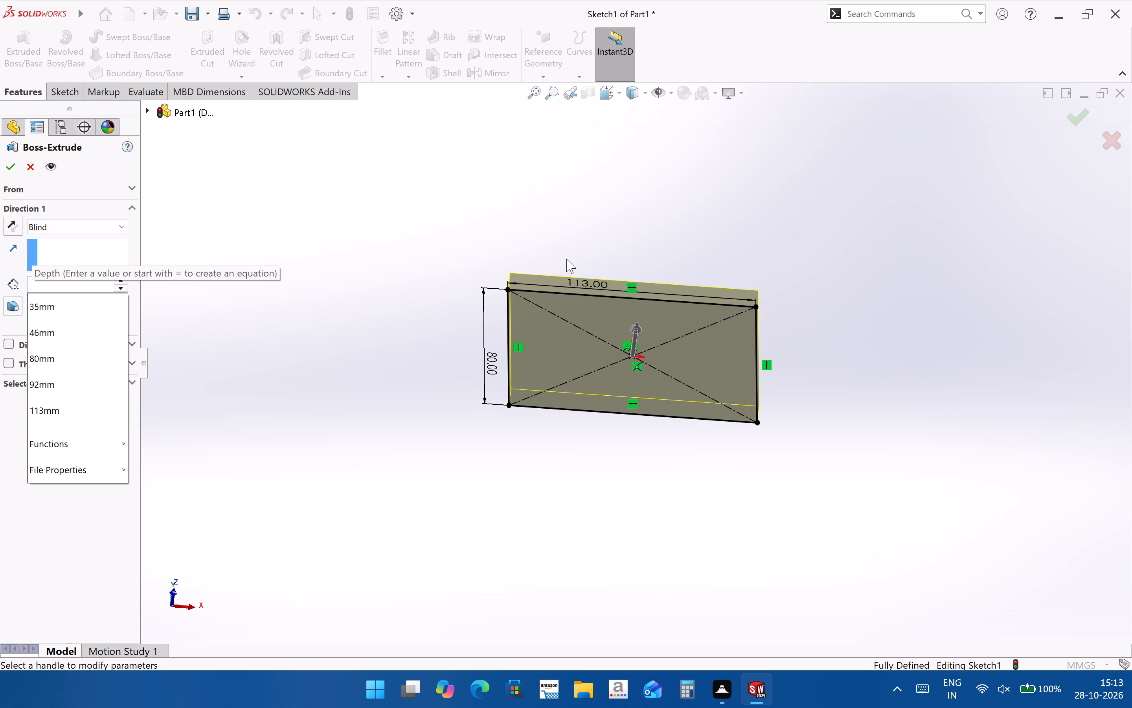
type("7.5")
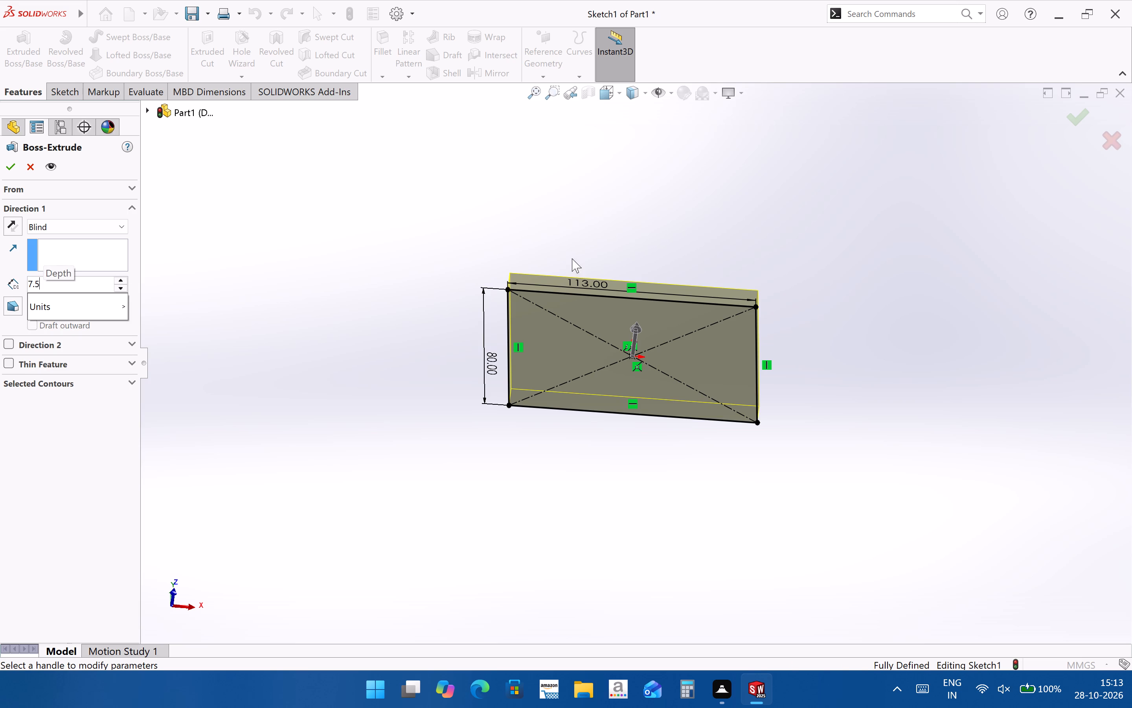
key("Return")
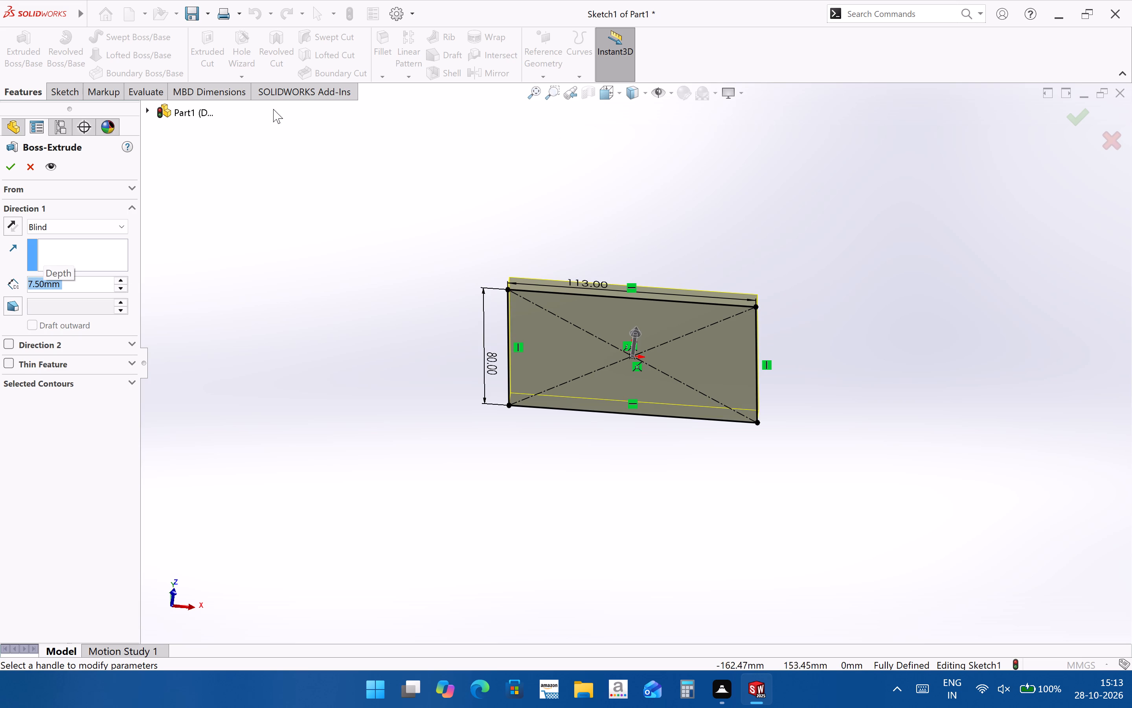
left_click(9, 170)
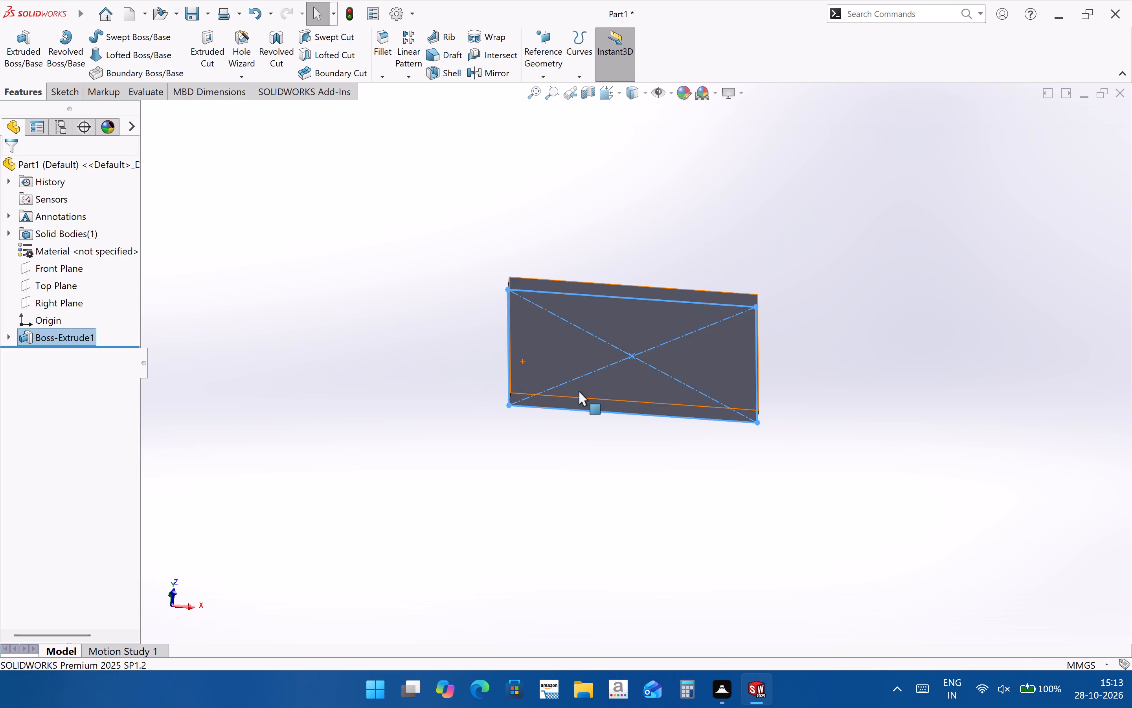
Reopen the extruded plate's rectangle sketch for editing.
scroll(579, 391, "down", 2)
middle_click_drag(571, 383, 588, 504)
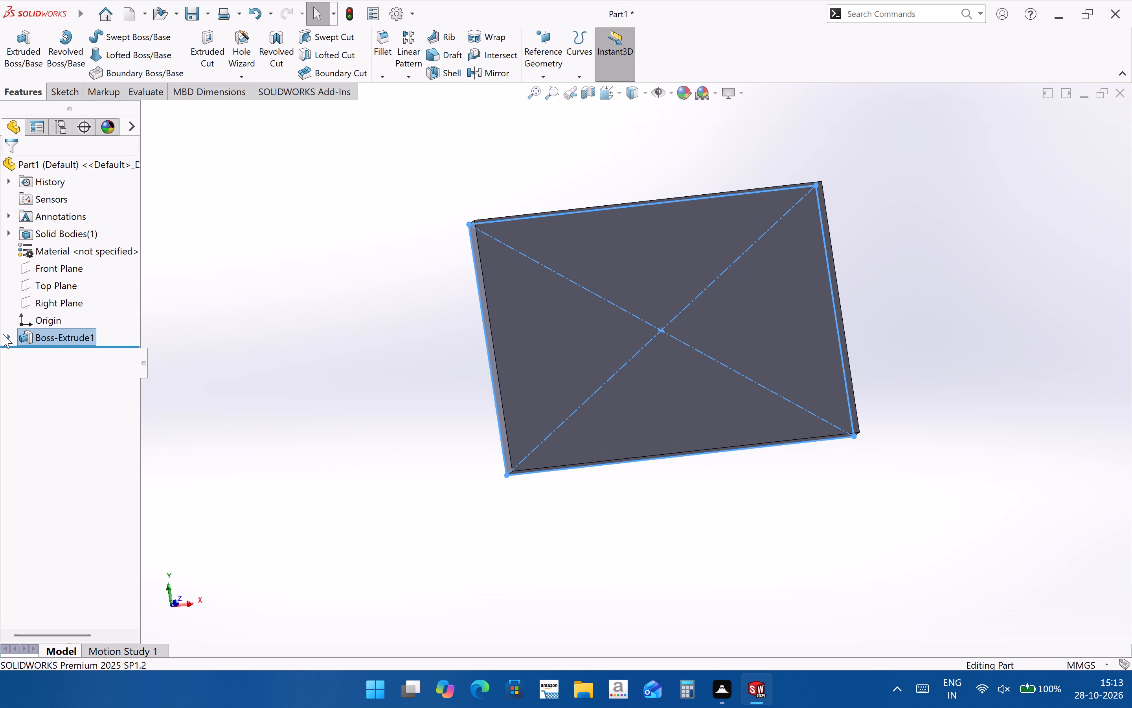
left_click(16, 335)
left_click(73, 354)
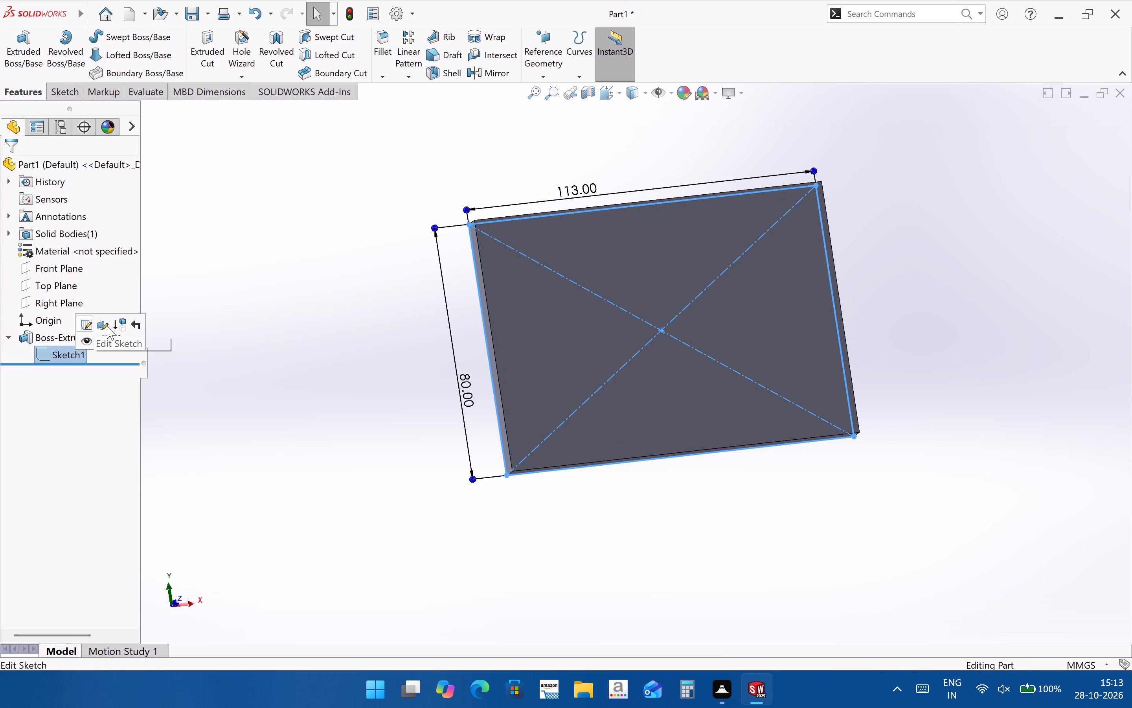
left_click(89, 326)
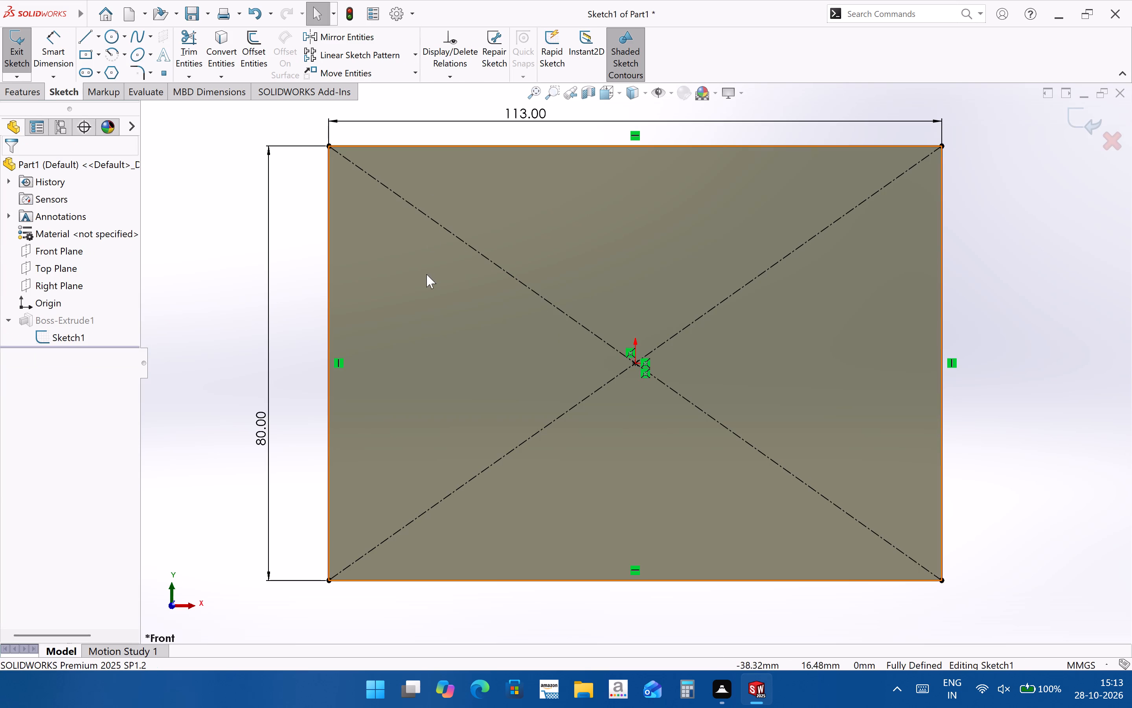
Start a sketch fillet on the rectangle's two upper corners and set its radius to 15 mm.
left_click(134, 78)
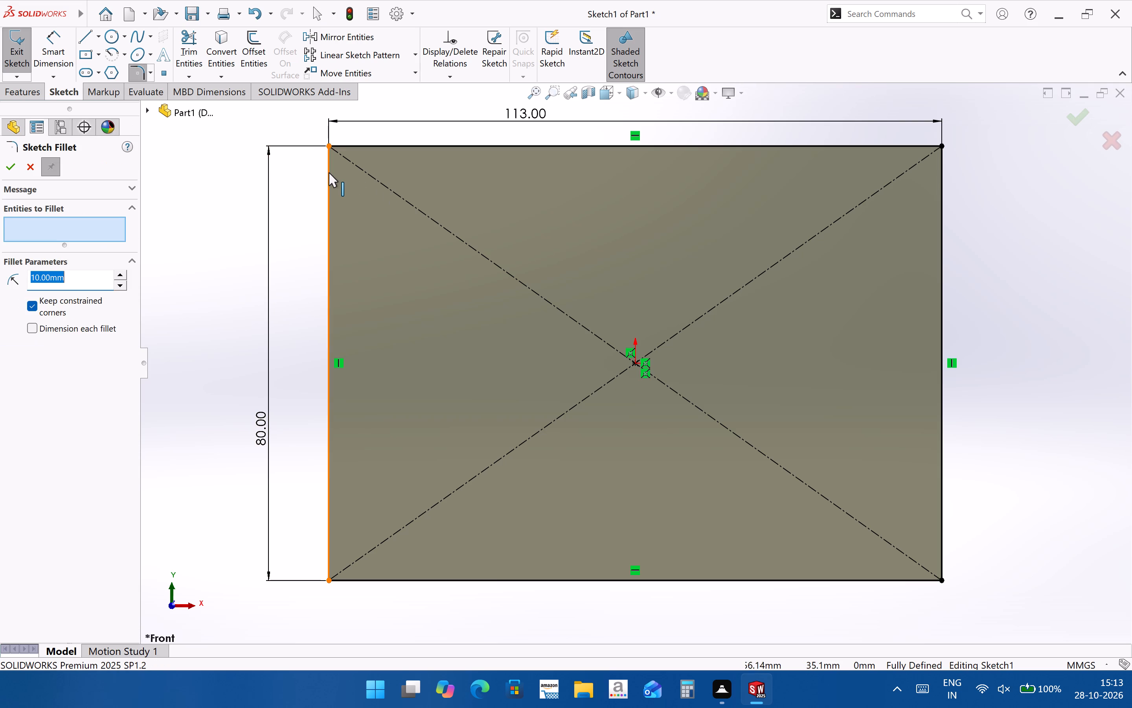
left_click(327, 171)
left_click(343, 147)
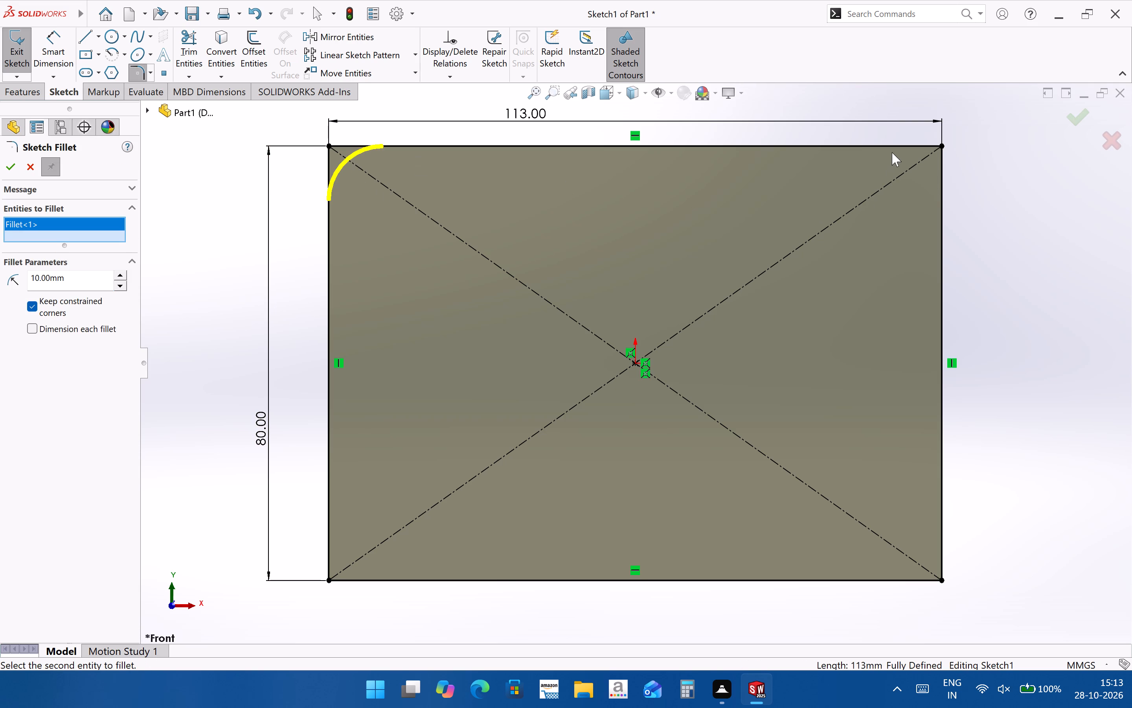
left_click(895, 145)
left_click(940, 189)
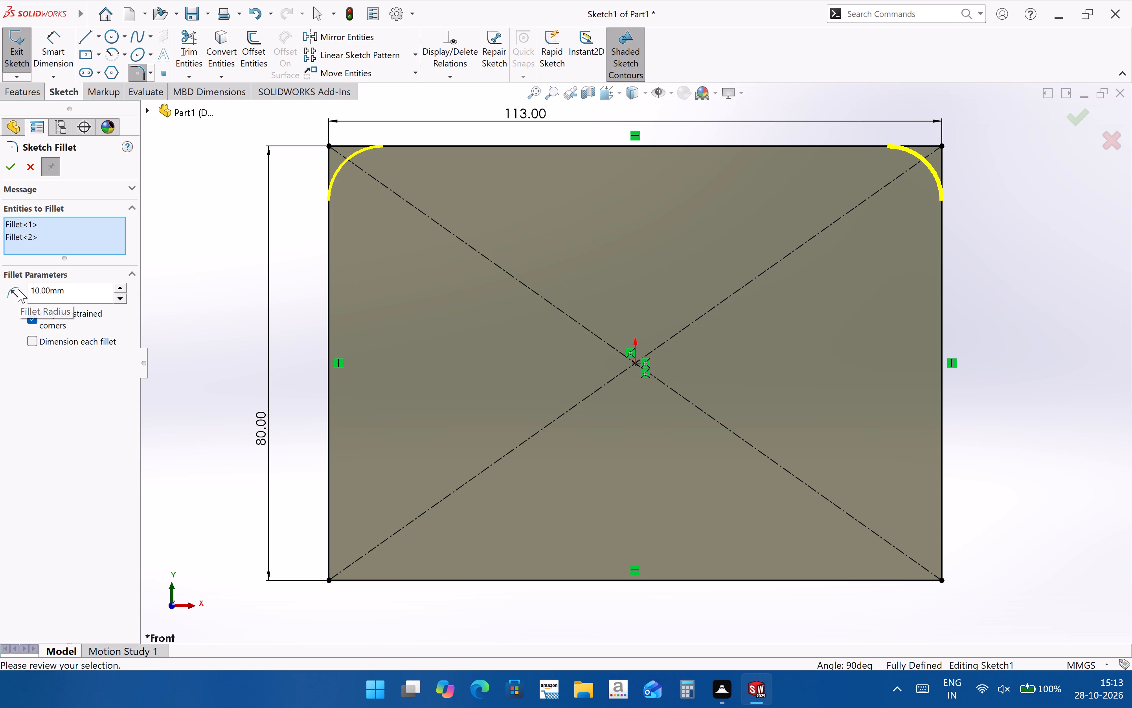
left_click_drag(87, 287, 0, 277)
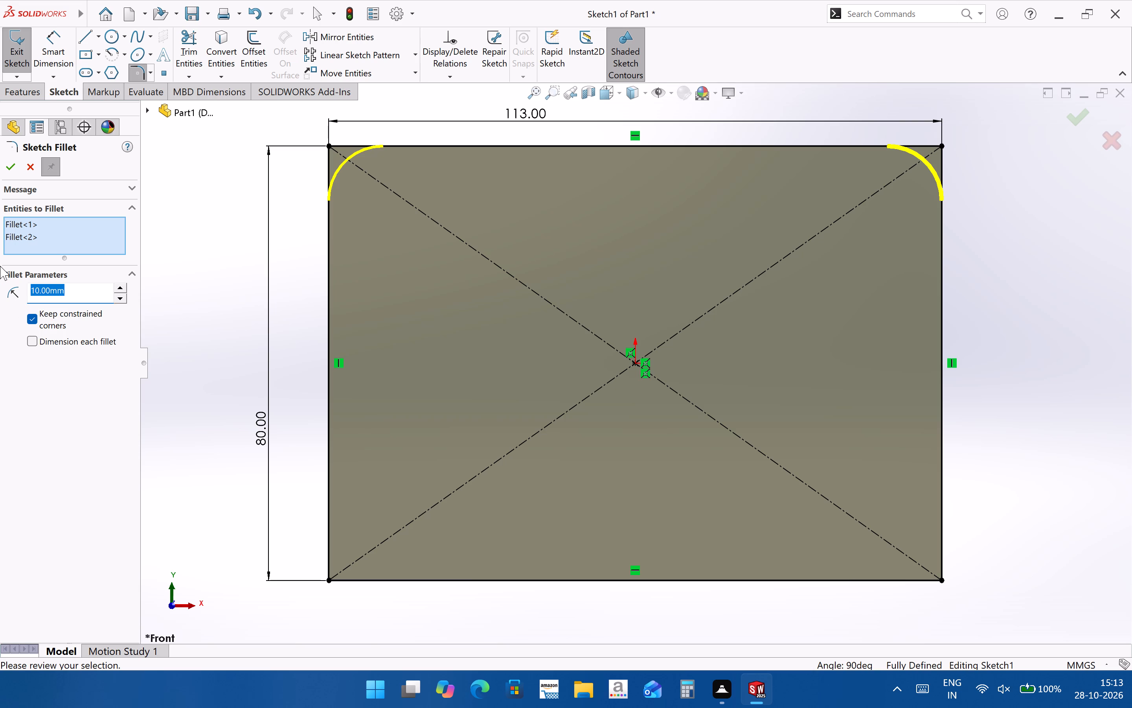
type("20")
key("BackSpace")
key("BackSpace")
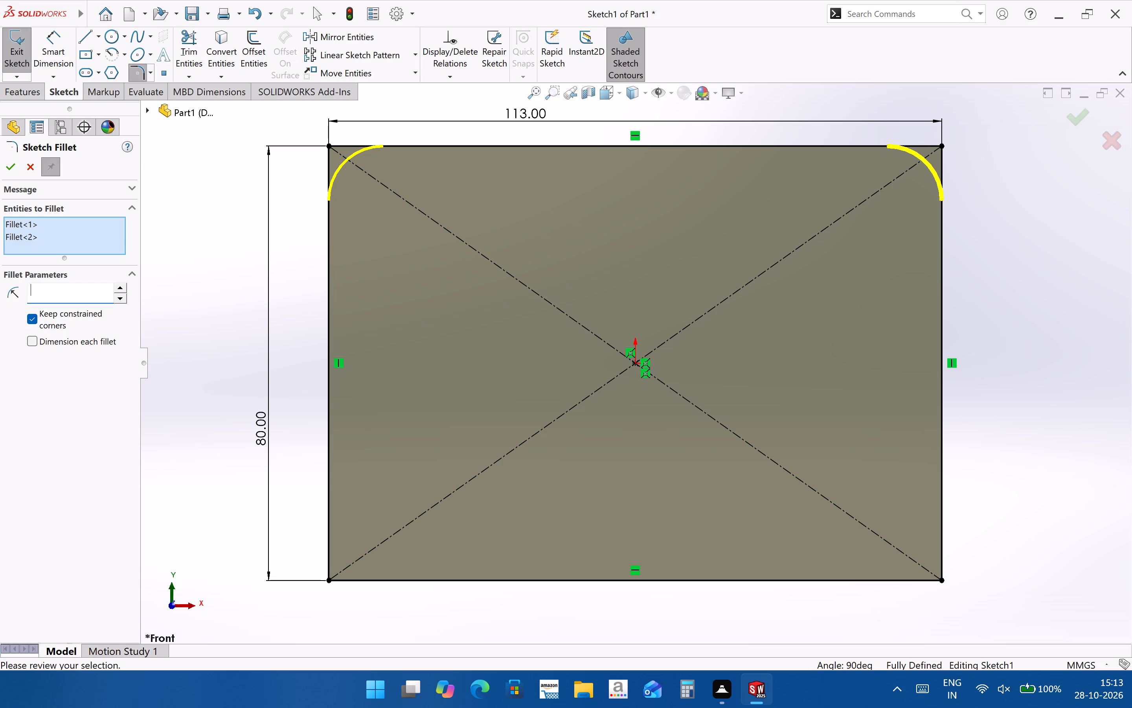
type("15")
key("Return")
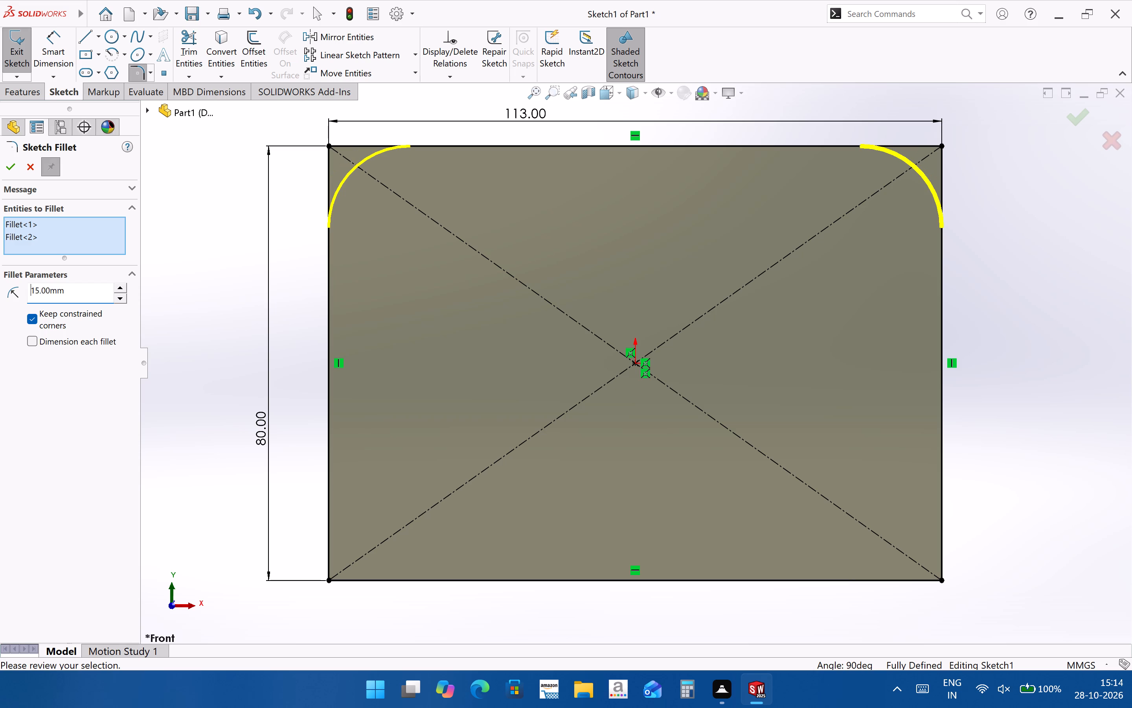
Add the rectangle's two lower corners to the 15 mm sketch fillet, apply it and exit the sketch.
left_click(326, 537)
left_click(330, 537)
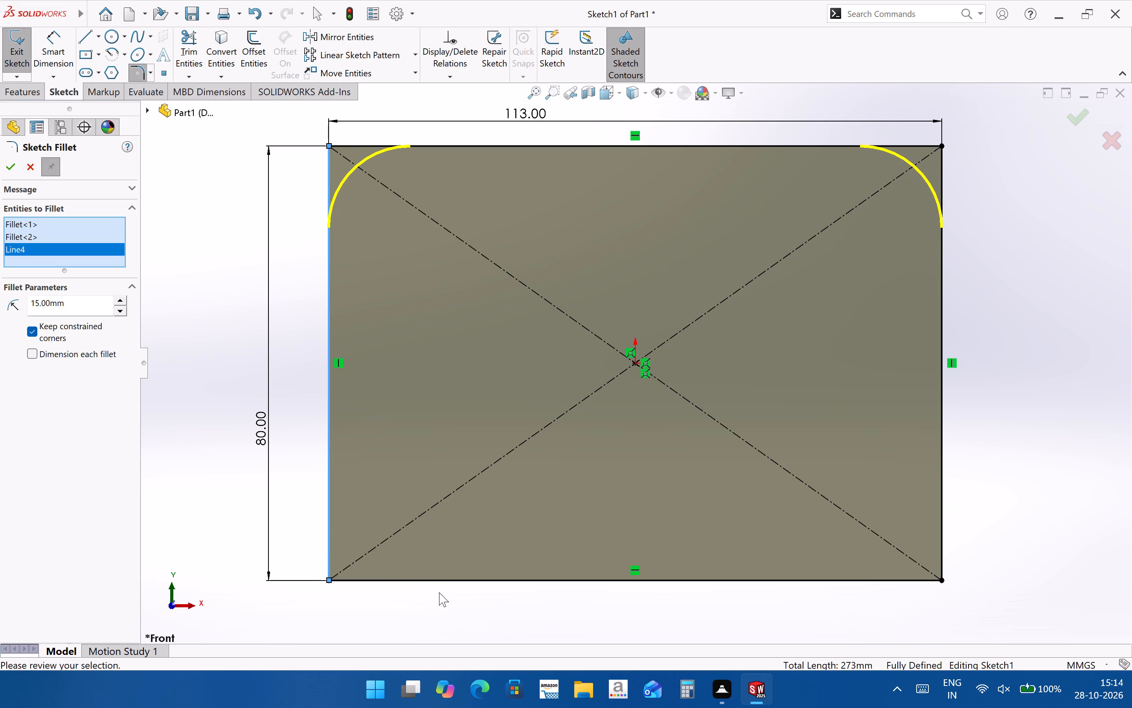
left_click(436, 581)
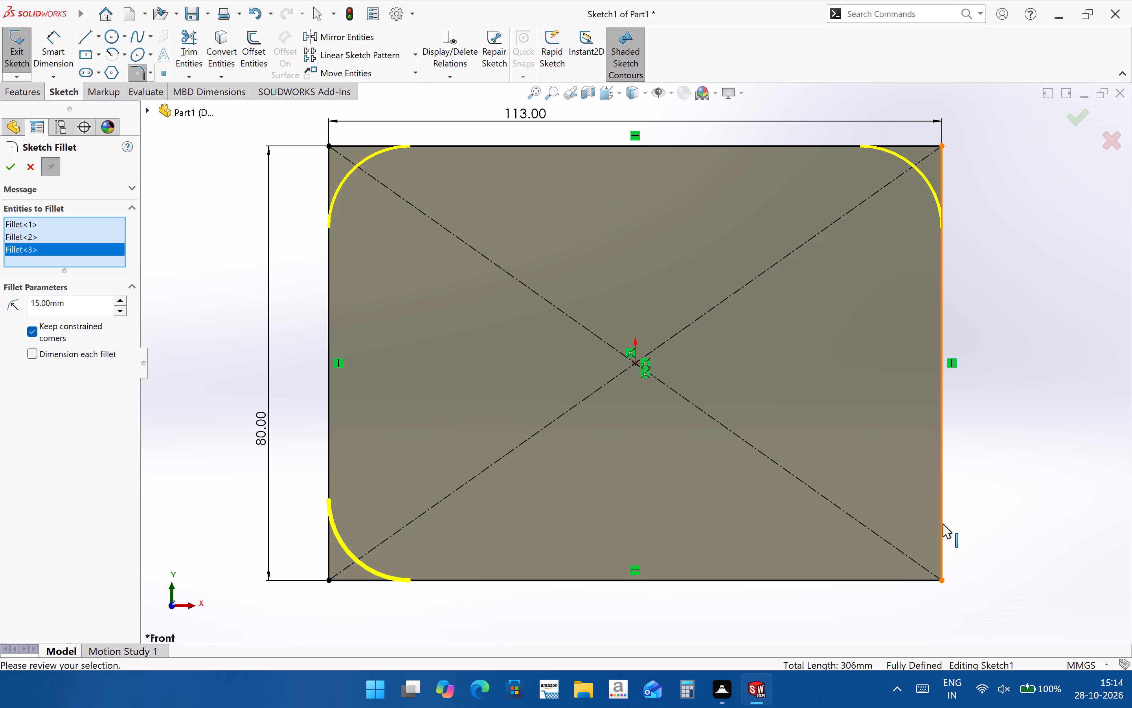
left_click(943, 524)
left_click(895, 580)
left_click(1075, 111)
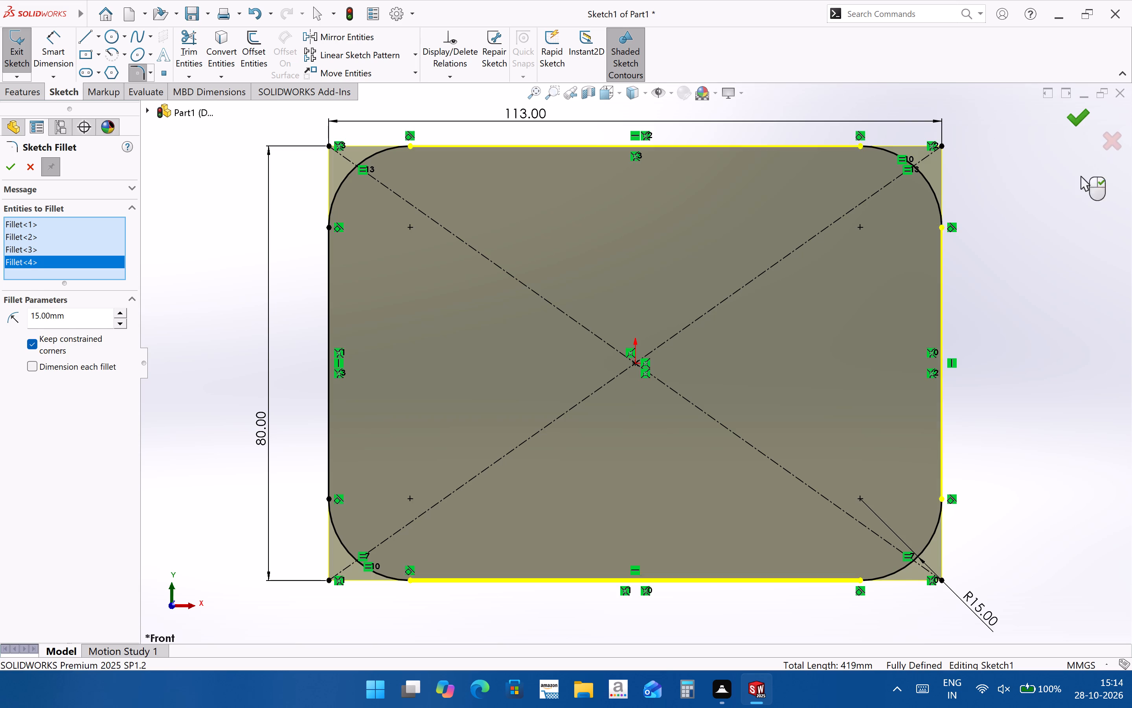
left_click(1073, 119)
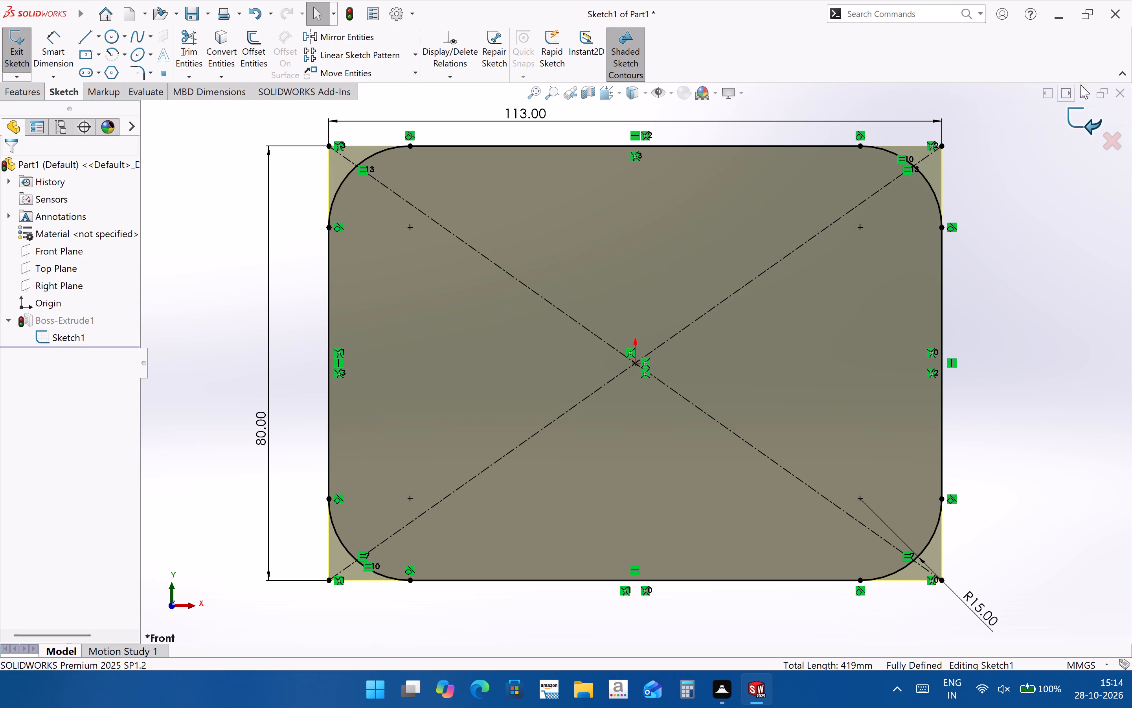
left_click(1087, 119)
left_click(1025, 226)
Measure the distance between the plate's two opposite short side faces.
scroll(533, 330, "up", 3)
middle_click_drag(534, 330, 536, 242)
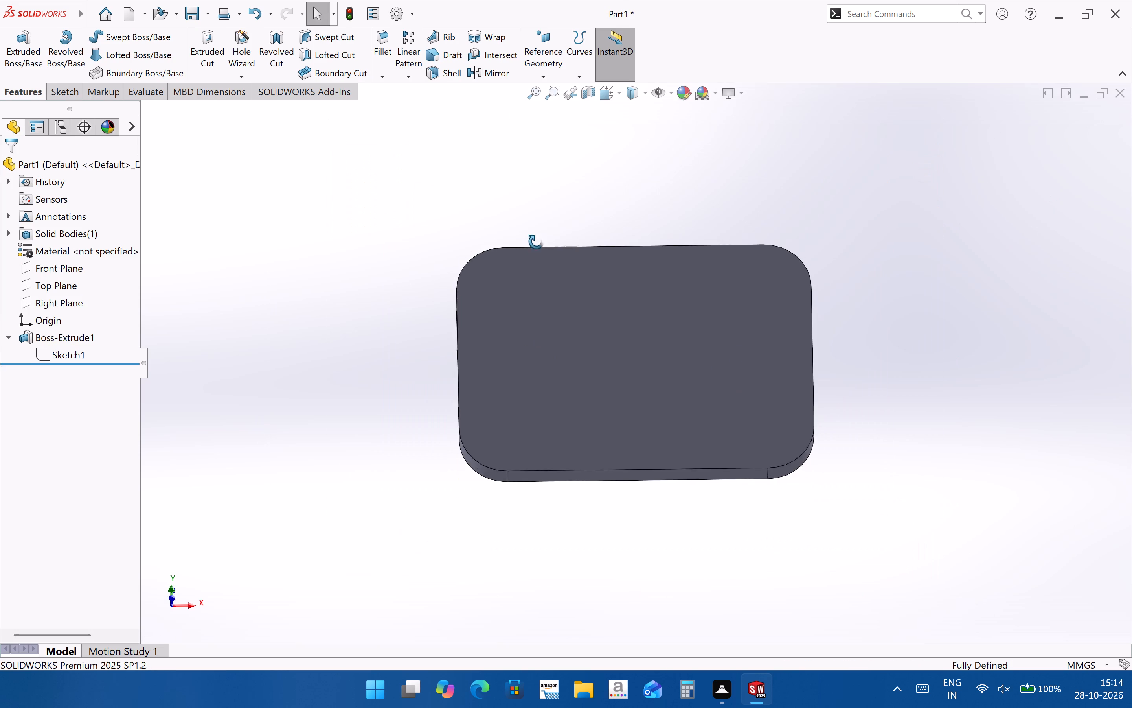
middle_click_drag(536, 242, 568, 153)
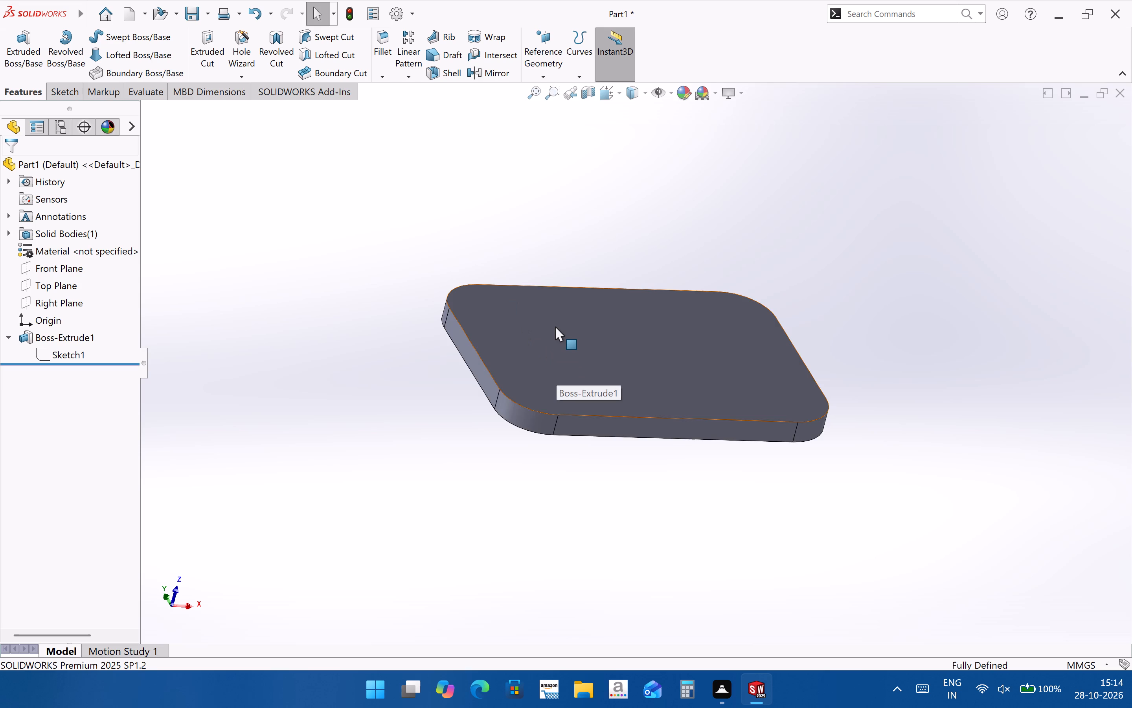
scroll(555, 326, "down", 2)
middle_click_drag(555, 326, 532, 365)
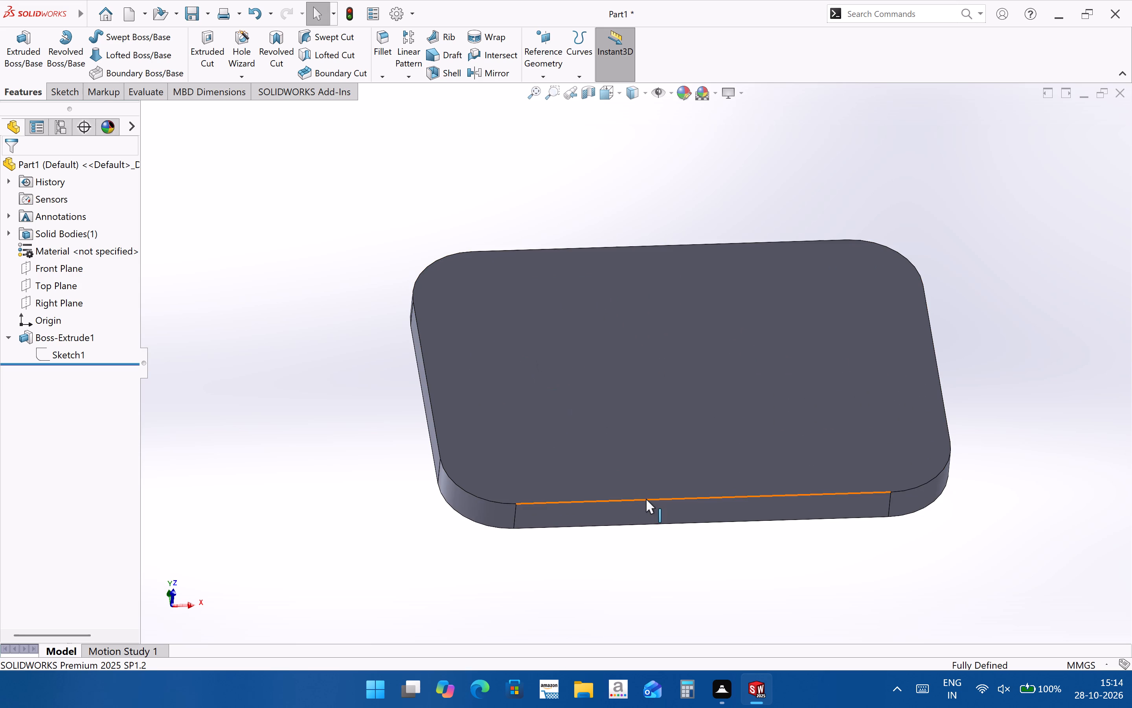
left_click(429, 418)
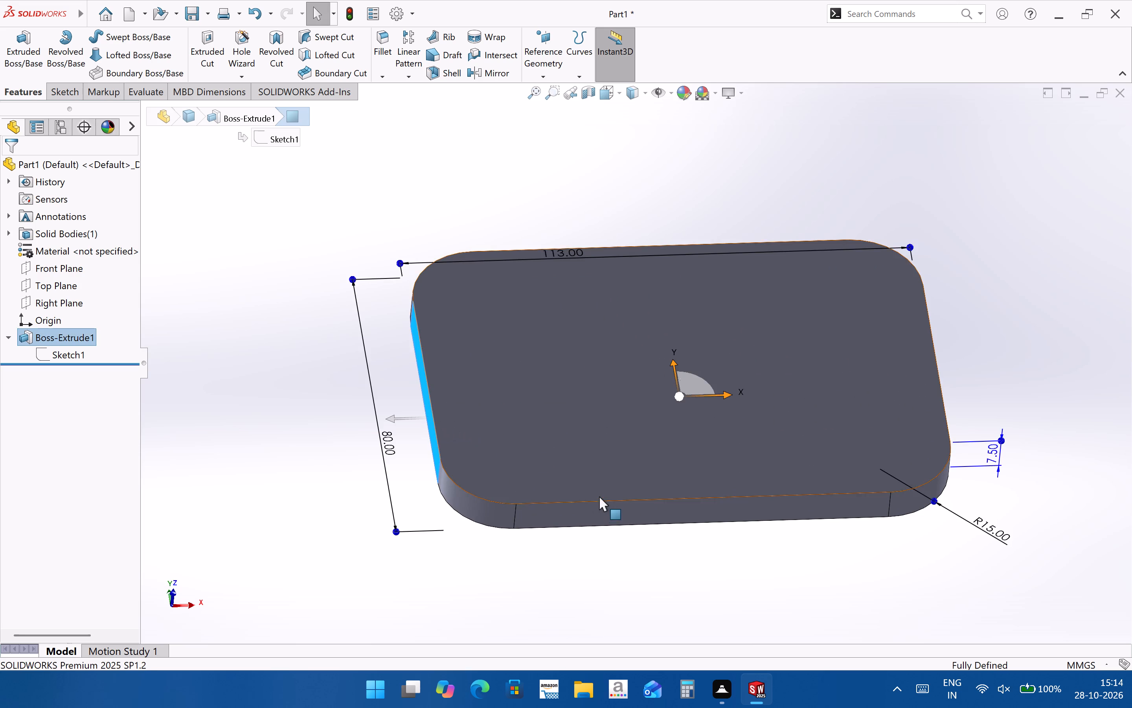
middle_click_drag(599, 496, 562, 495)
left_click(925, 378, "ctrl")
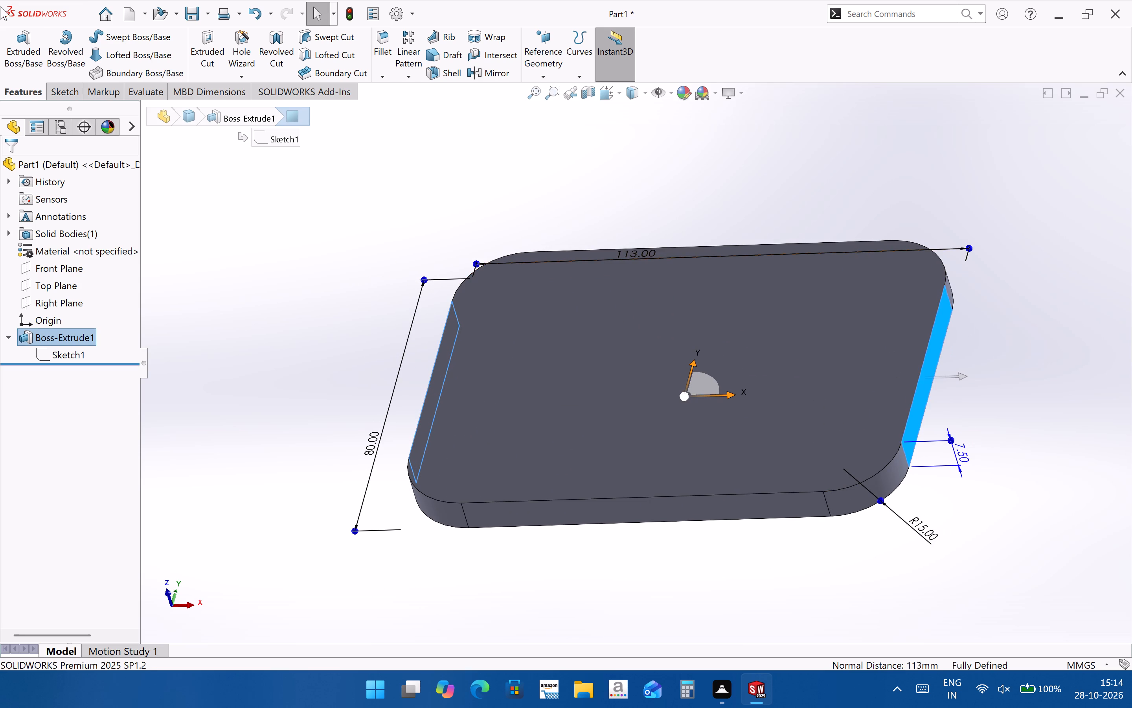
left_click(156, 98)
left_click(156, 40)
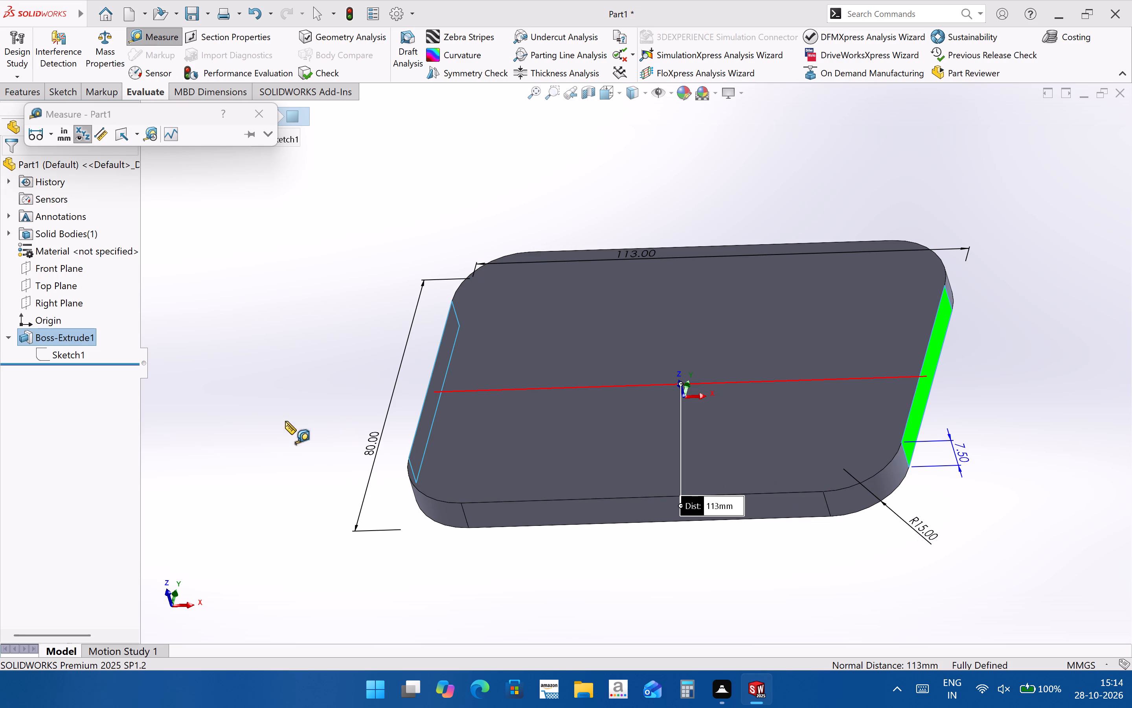
left_click(206, 407)
scroll(331, 242, "up", 3)
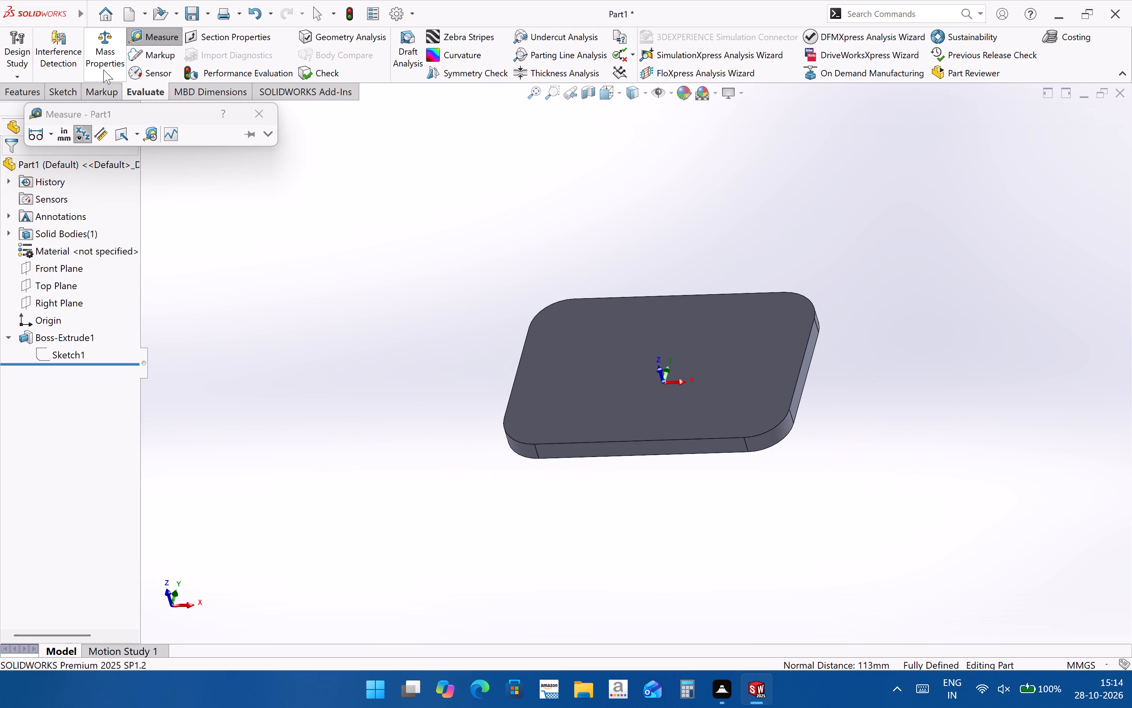
left_click(259, 103)
left_click(28, 97)
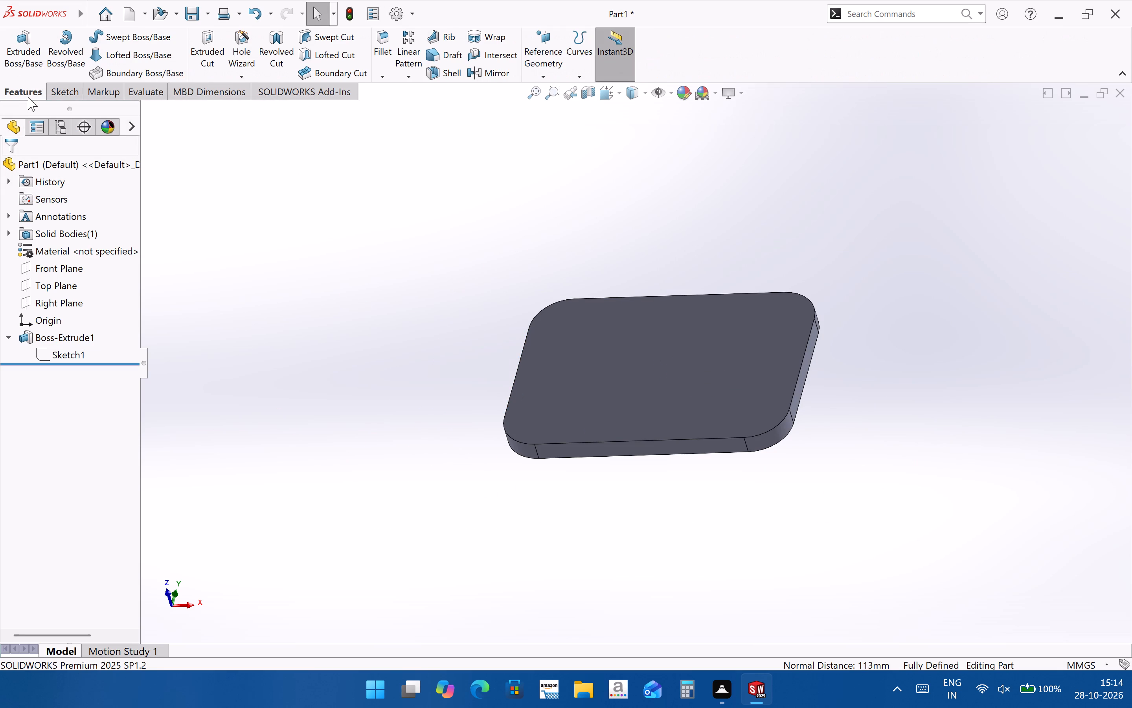
Examine the rounded plate's broad front face straight on and its side faces from several angles.
scroll(708, 401, "down", 2)
middle_click_drag(710, 405, 780, 428)
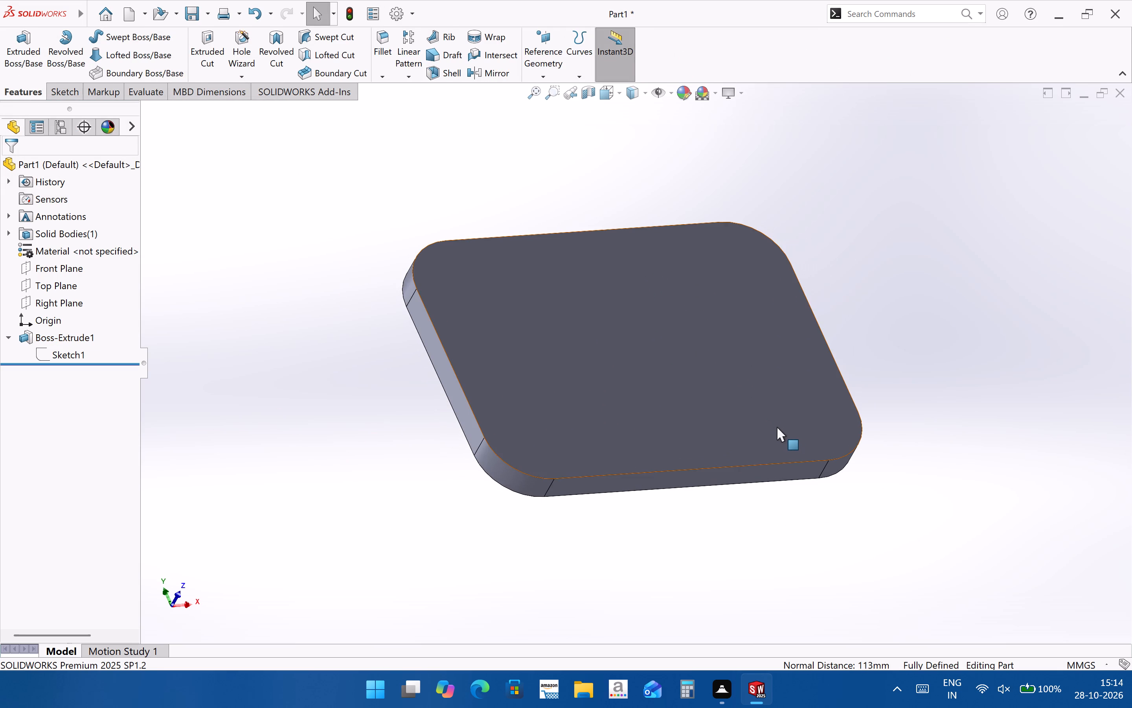
left_click(706, 413)
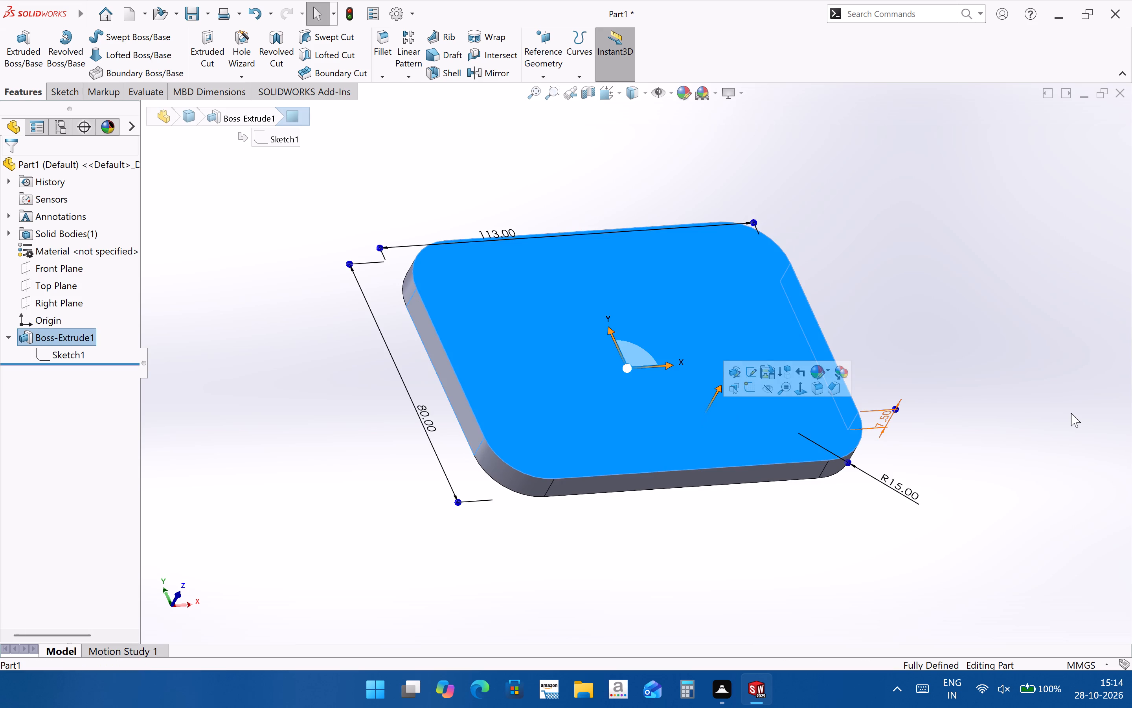
key("ctrl+8")
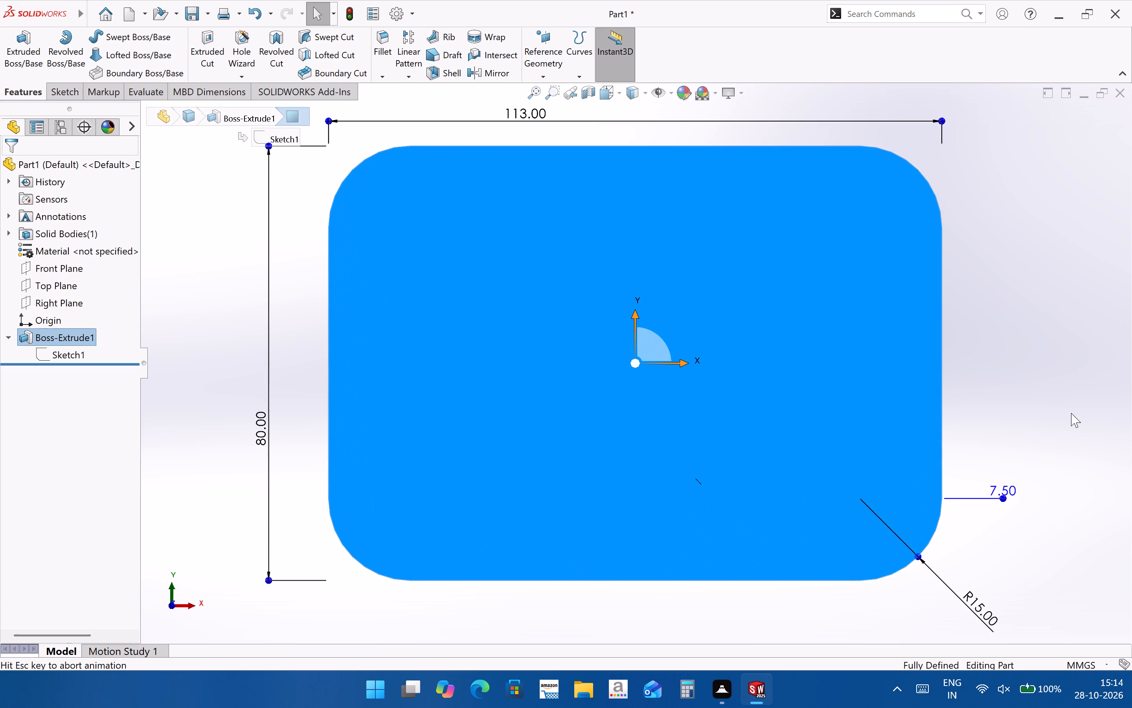
left_click(1071, 413)
scroll(535, 332, "up", 3)
middle_click_drag(593, 402, 593, 337)
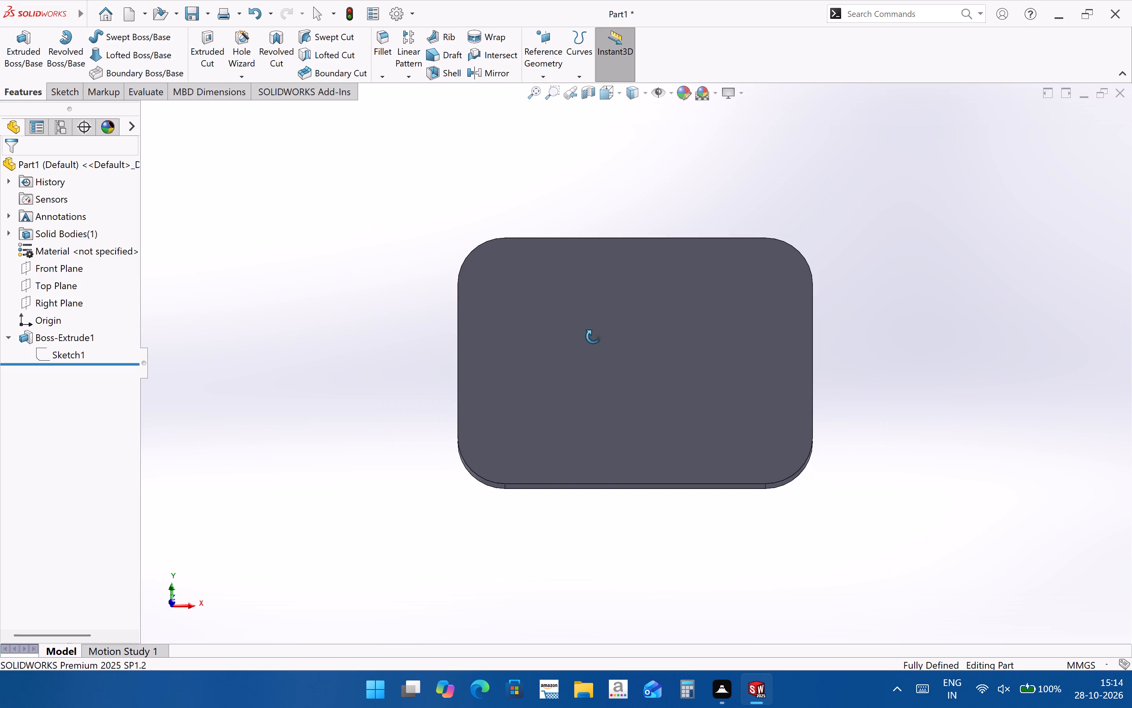
middle_click_drag(593, 337, 593, 334)
middle_click_drag(637, 385, 654, 274)
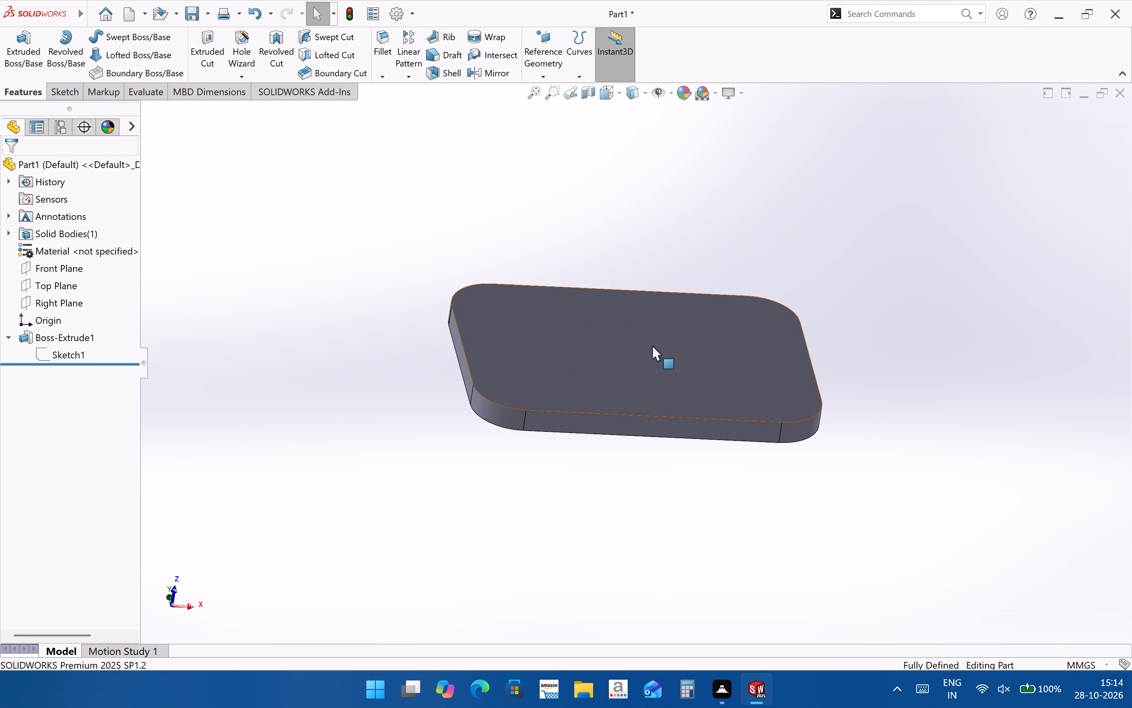
scroll(585, 301, "down", 2)
middle_click_drag(572, 381, 660, 452)
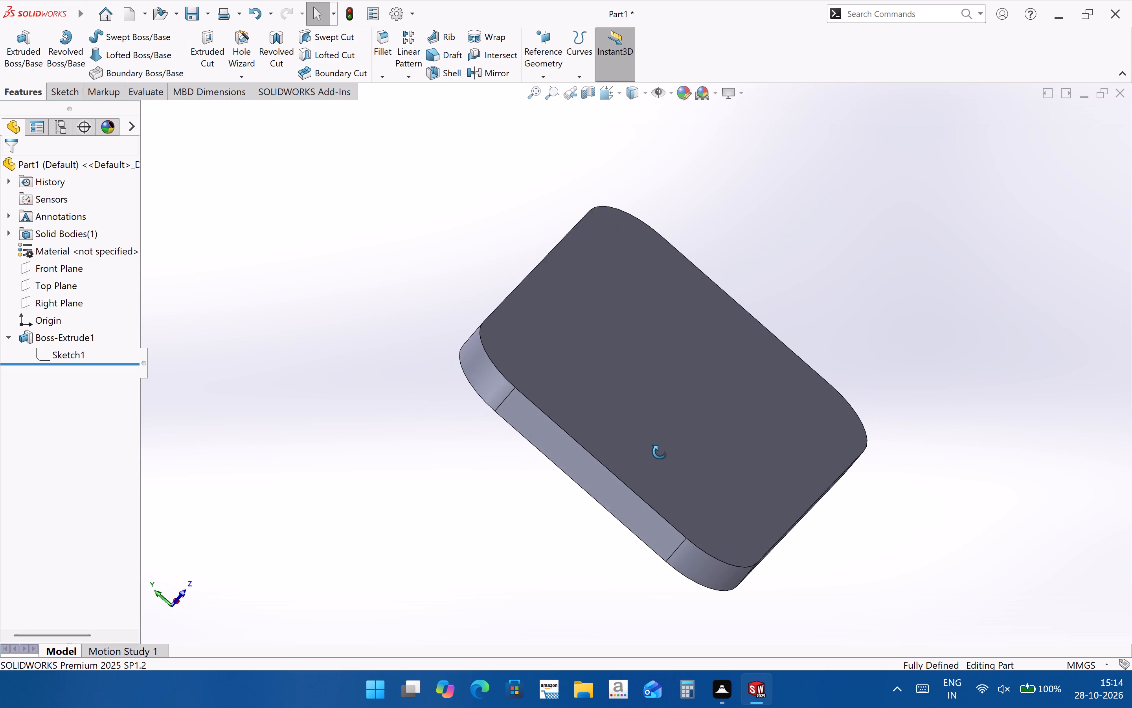
middle_click_drag(660, 452, 650, 553)
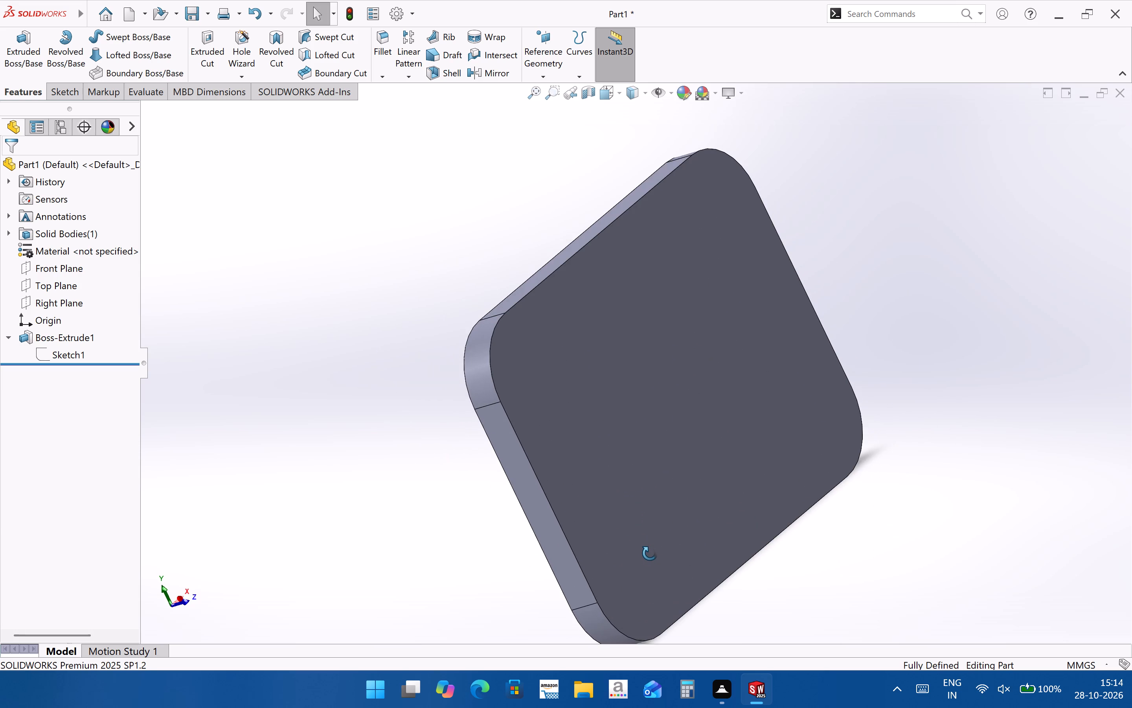
middle_click_drag(650, 553, 363, 441)
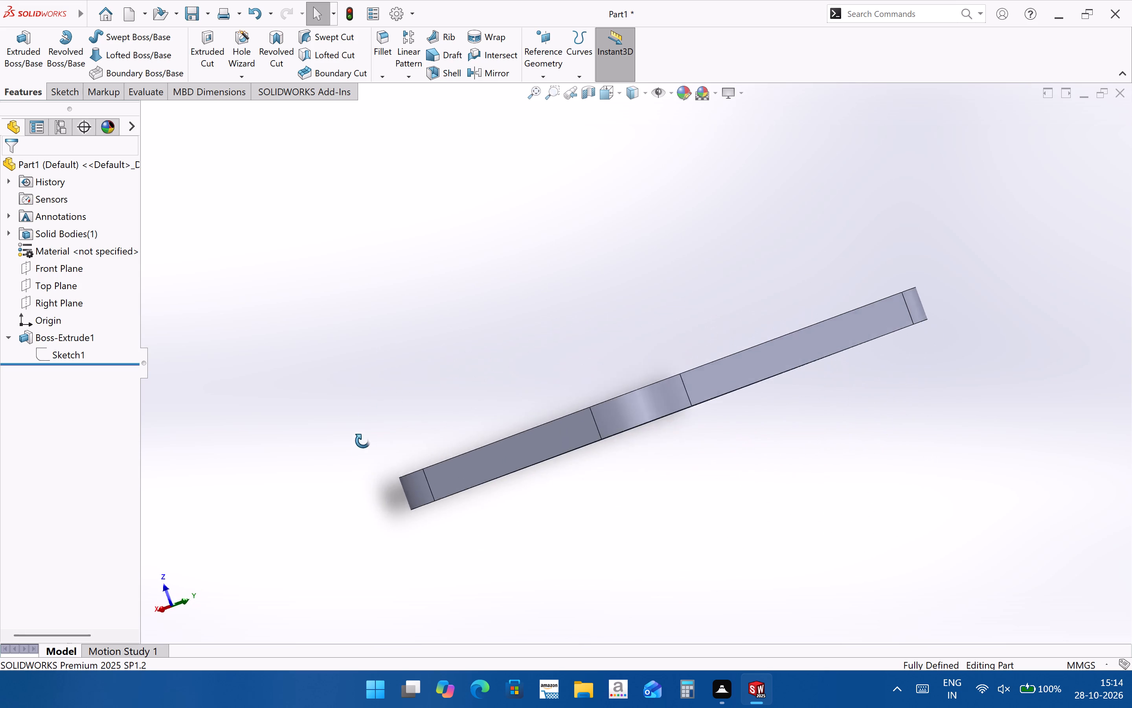
middle_click_drag(363, 441, 361, 451)
Start a new sketch on the plate's broad front face.
scroll(642, 461, "up", 1)
middle_click_drag(702, 481, 702, 614)
middle_click_drag(991, 473, 986, 471)
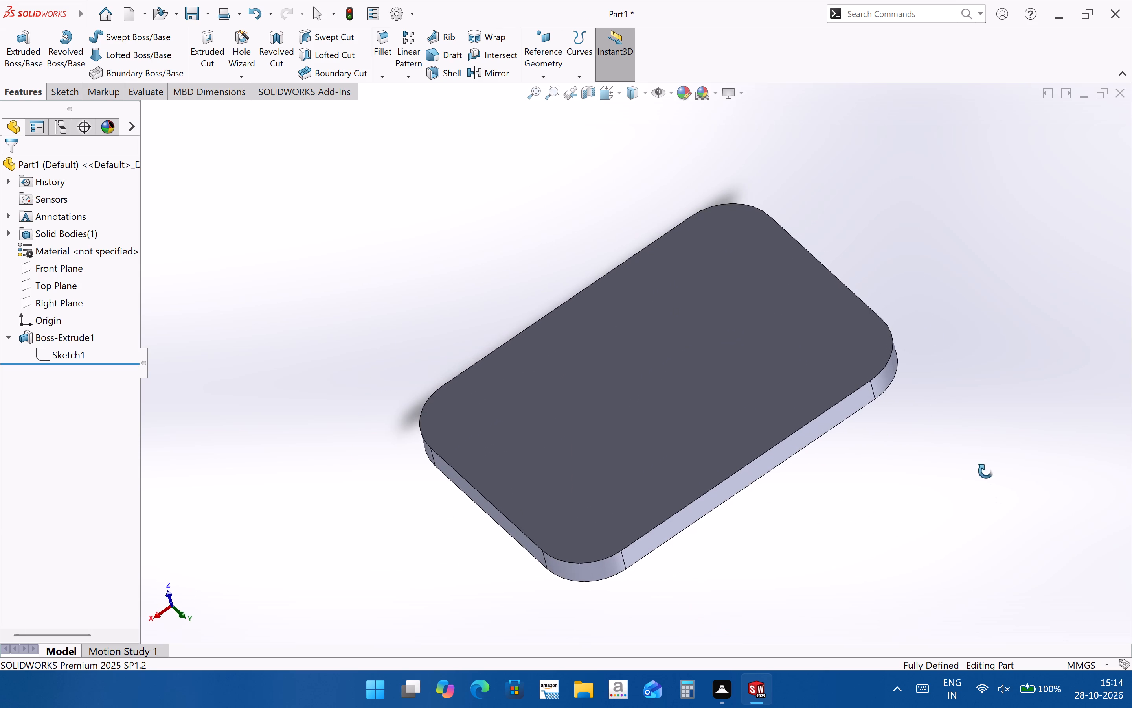
middle_click_drag(986, 471, 1007, 537)
left_click(689, 370)
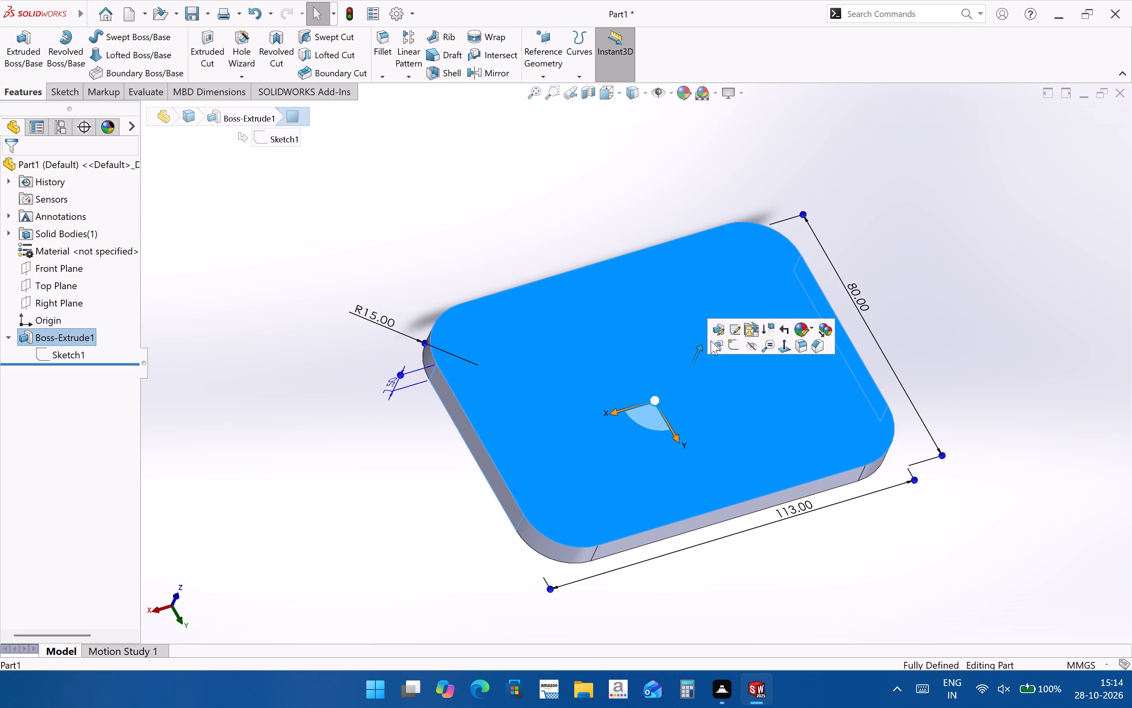
left_click(735, 342)
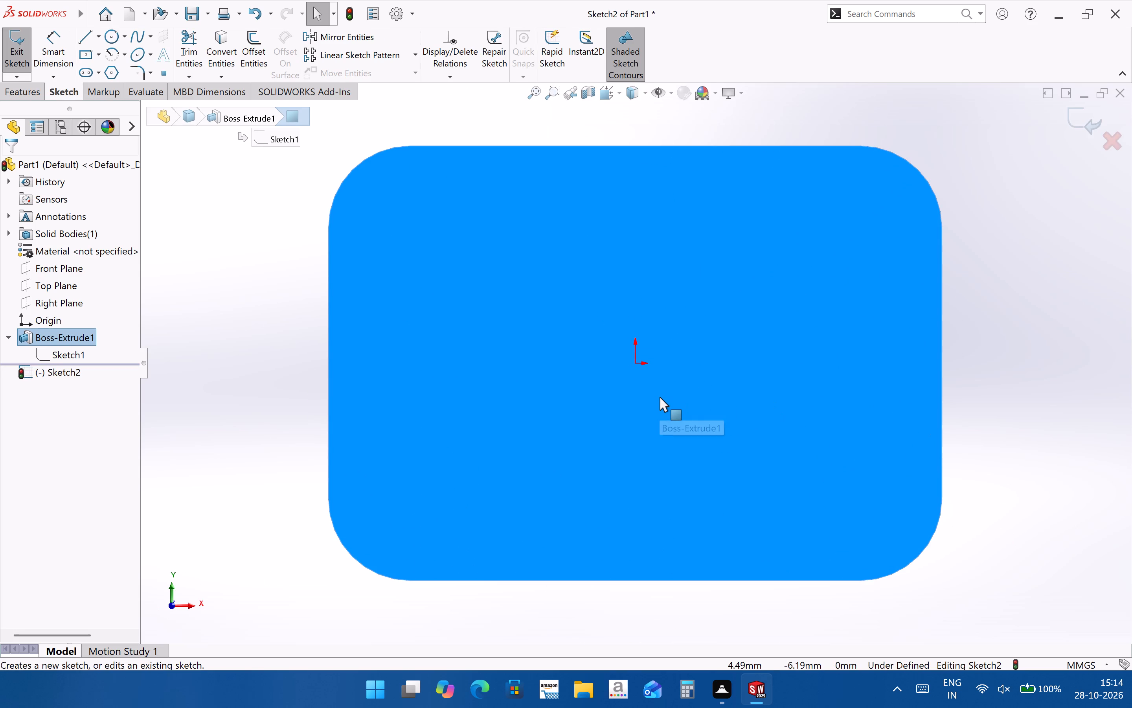
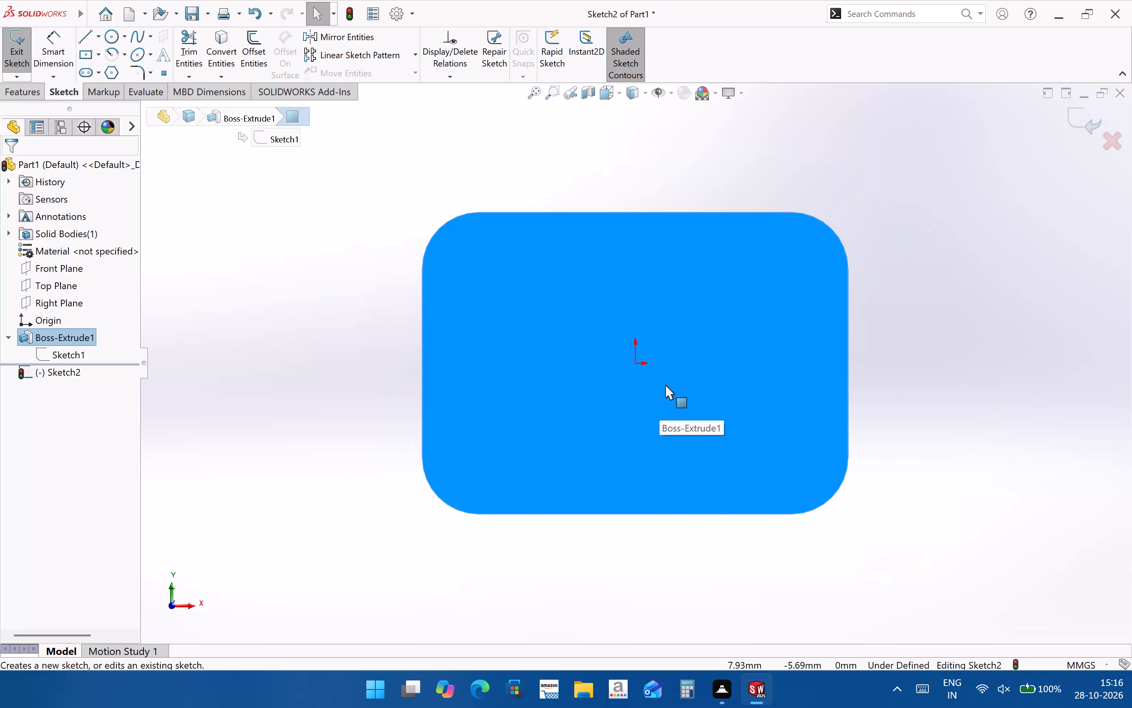
Examine the plate's broad front face straight on and from slightly tilted angles.
scroll(609, 362, "down", 1)
middle_click_drag(604, 392, 608, 448)
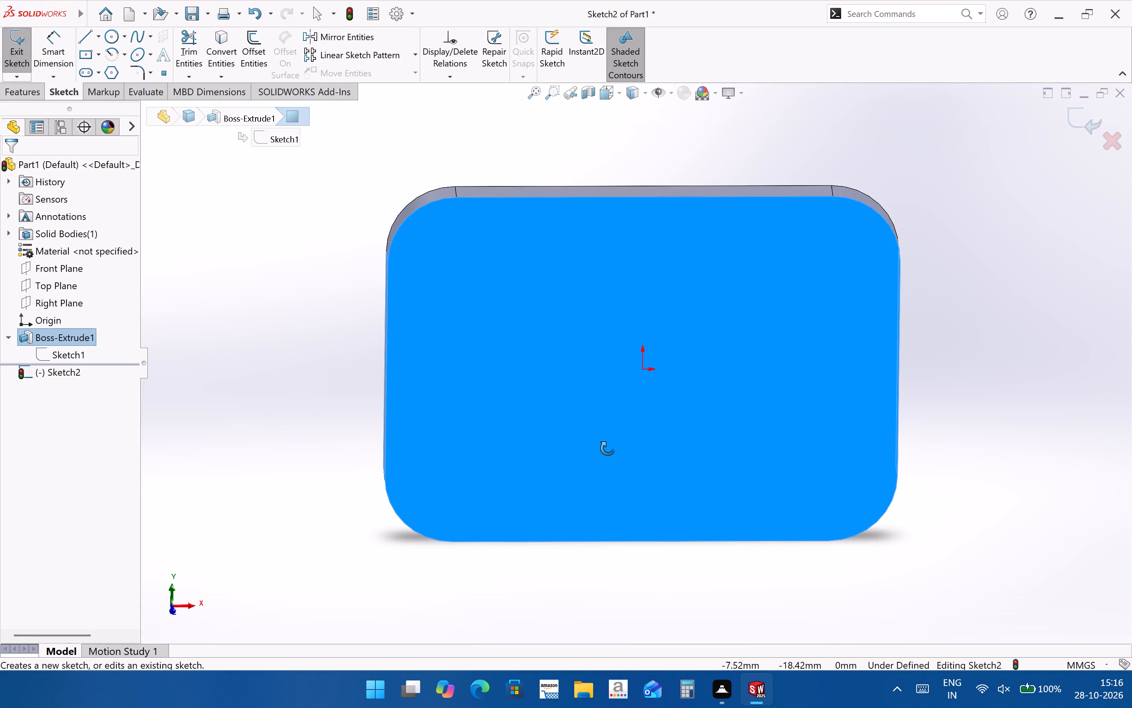
middle_click_drag(608, 448, 601, 446)
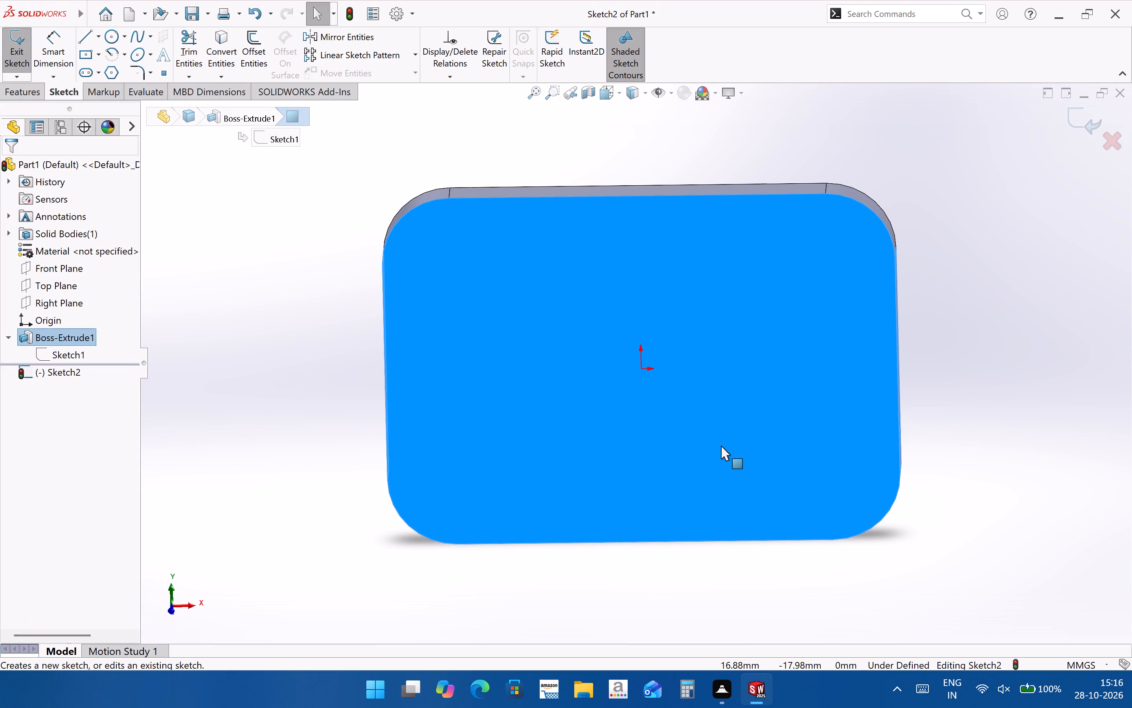
key("ctrl+8")
scroll(717, 446, "up", 2)
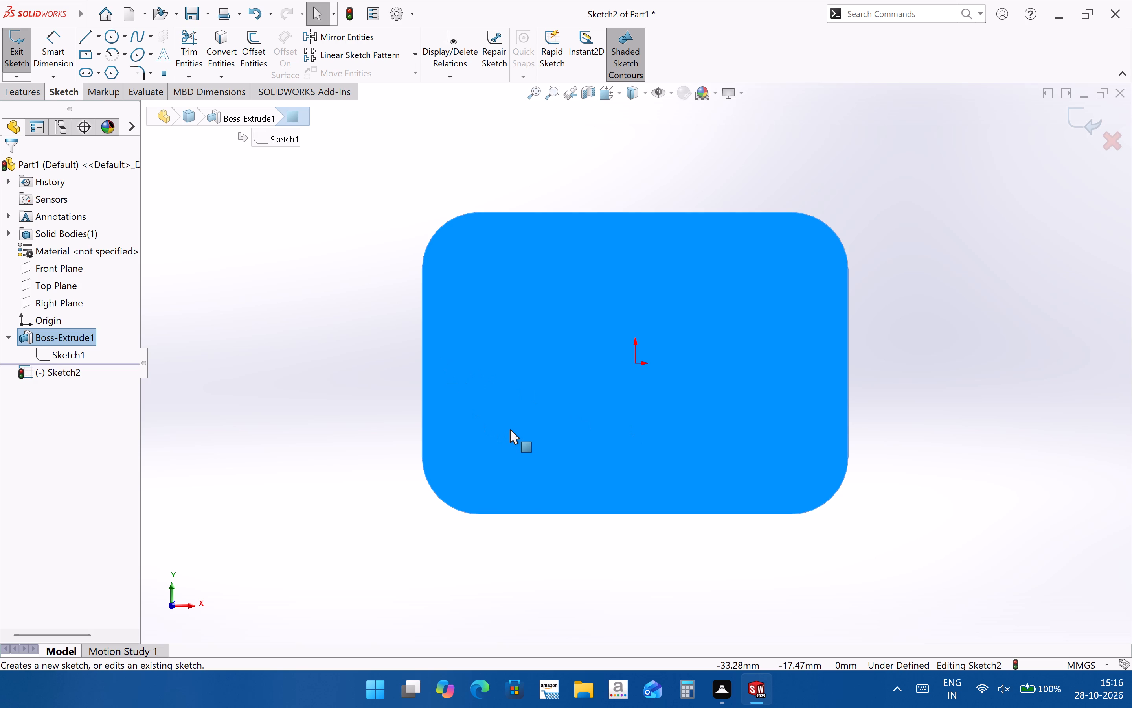
left_click(904, 515)
scroll(606, 418, "up", 2)
middle_click_drag(596, 420, 626, 451)
left_click(631, 419)
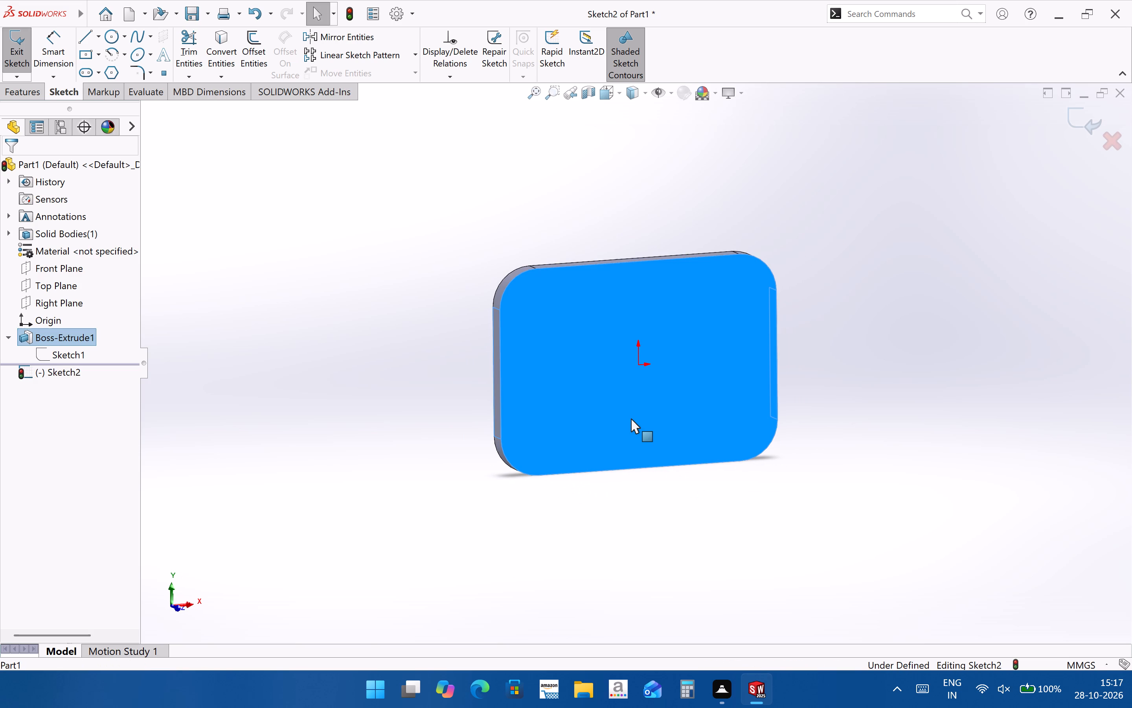
key("ctrl+8")
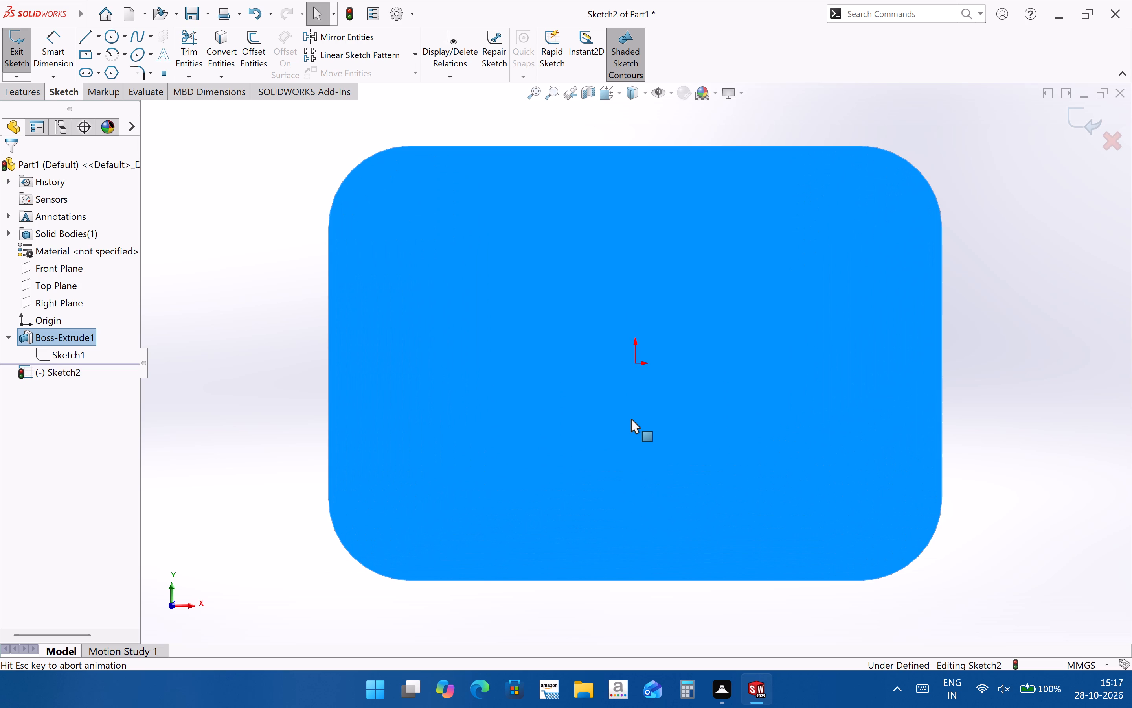
Sketch a vertical centerline about 50 mm long through the origin on the plate's front face.
left_click(97, 36)
left_click(112, 65)
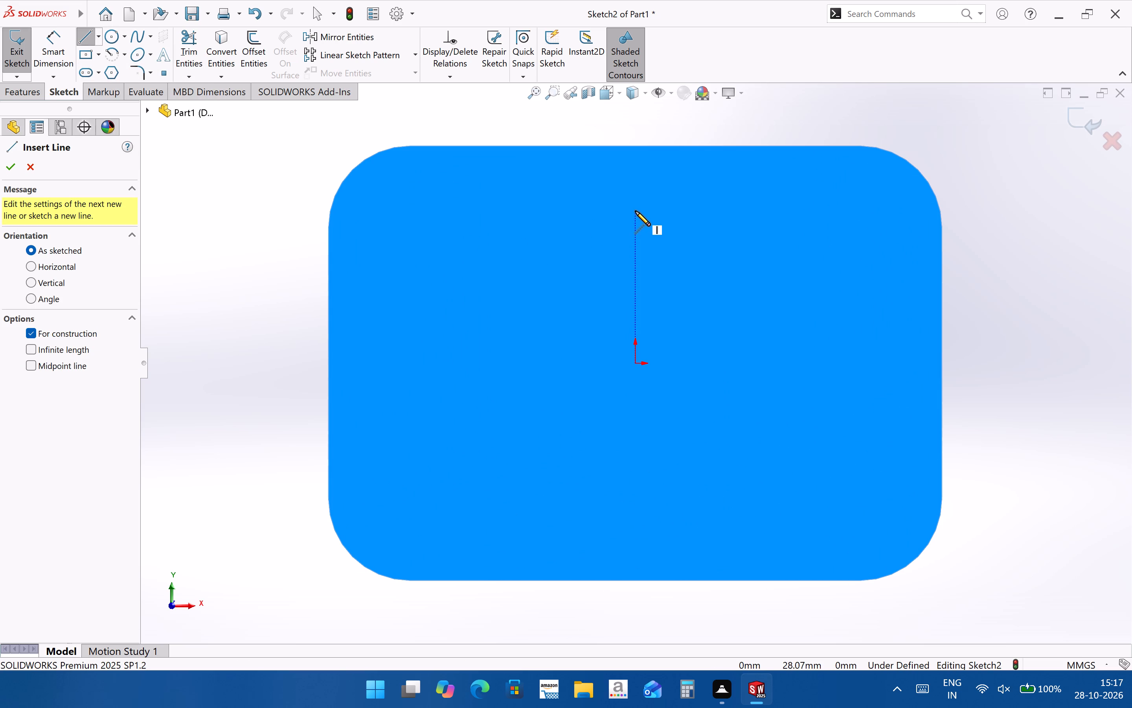
left_click(635, 211)
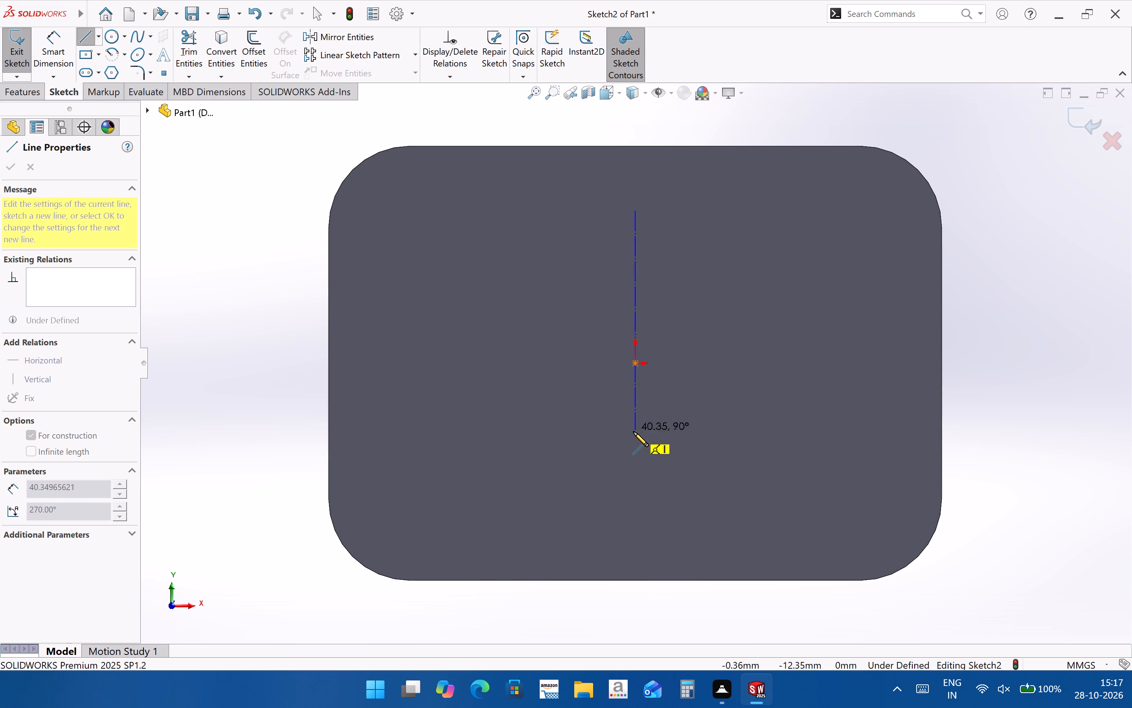
left_click(635, 485)
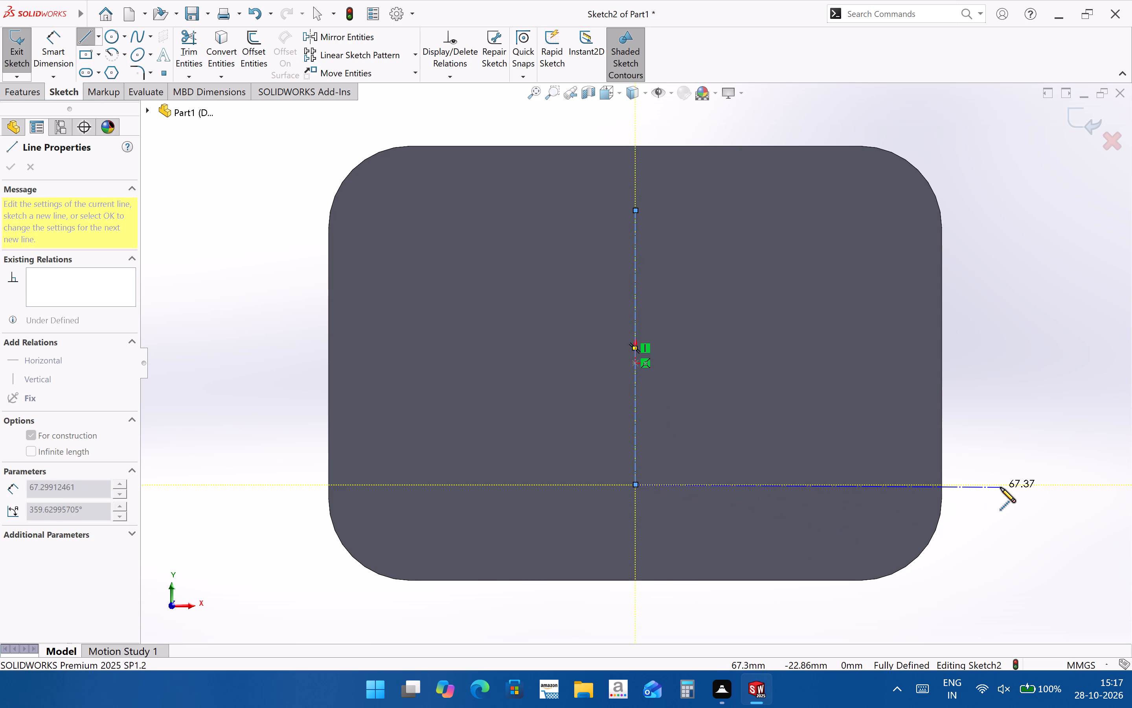
key("Escape")
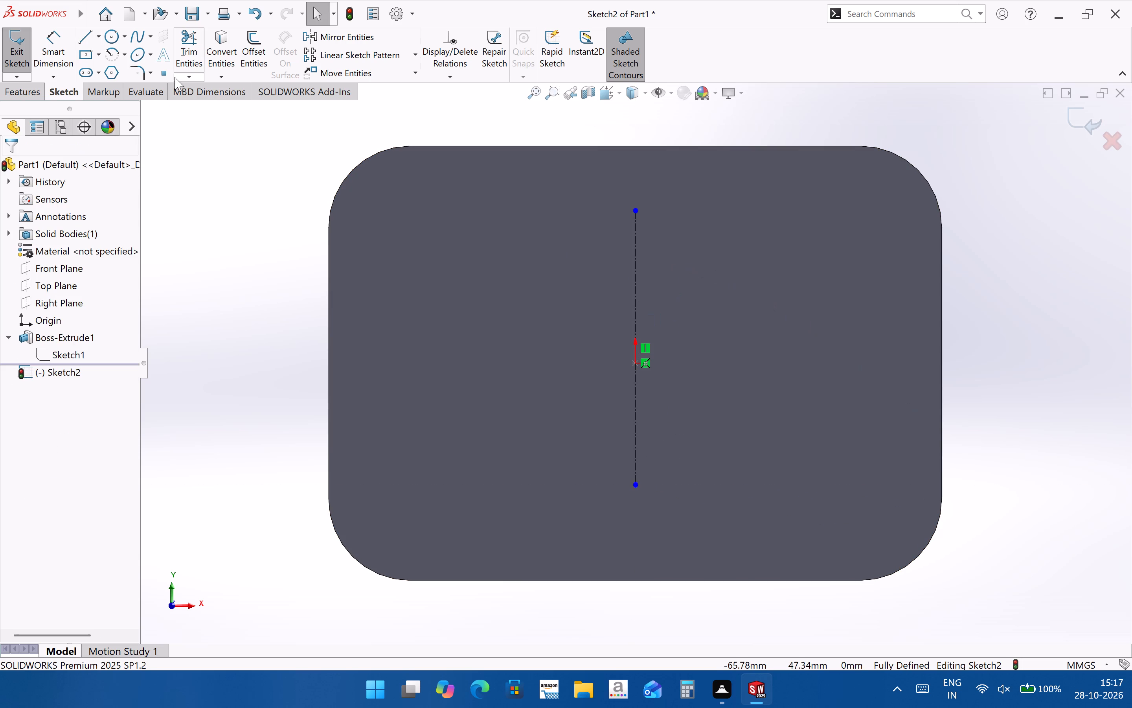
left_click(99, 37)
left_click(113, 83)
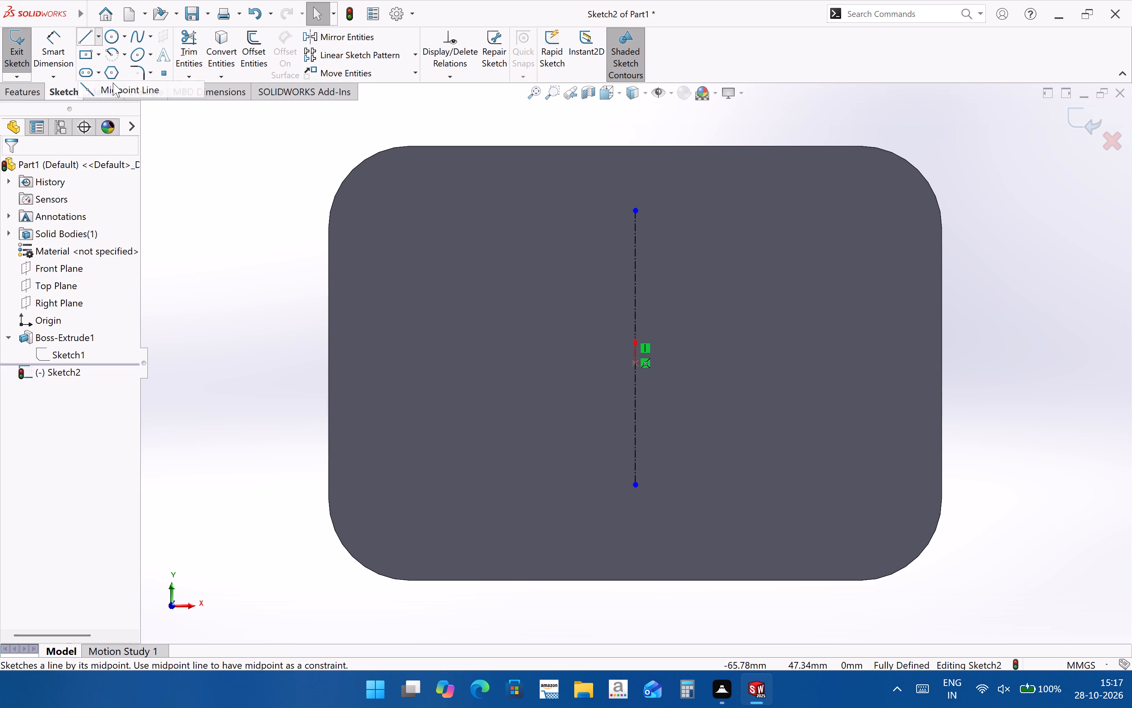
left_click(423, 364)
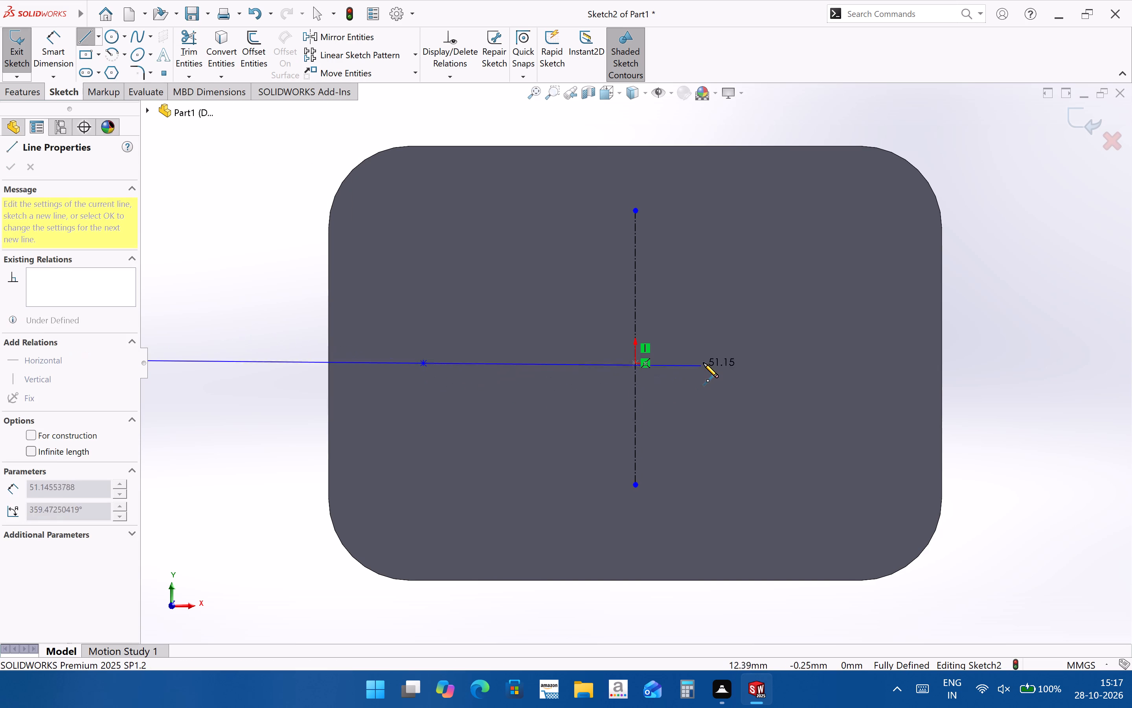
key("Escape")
Sketch a horizontal centerline about 56 mm long through the origin, crossing the vertical centerline.
left_click(95, 39)
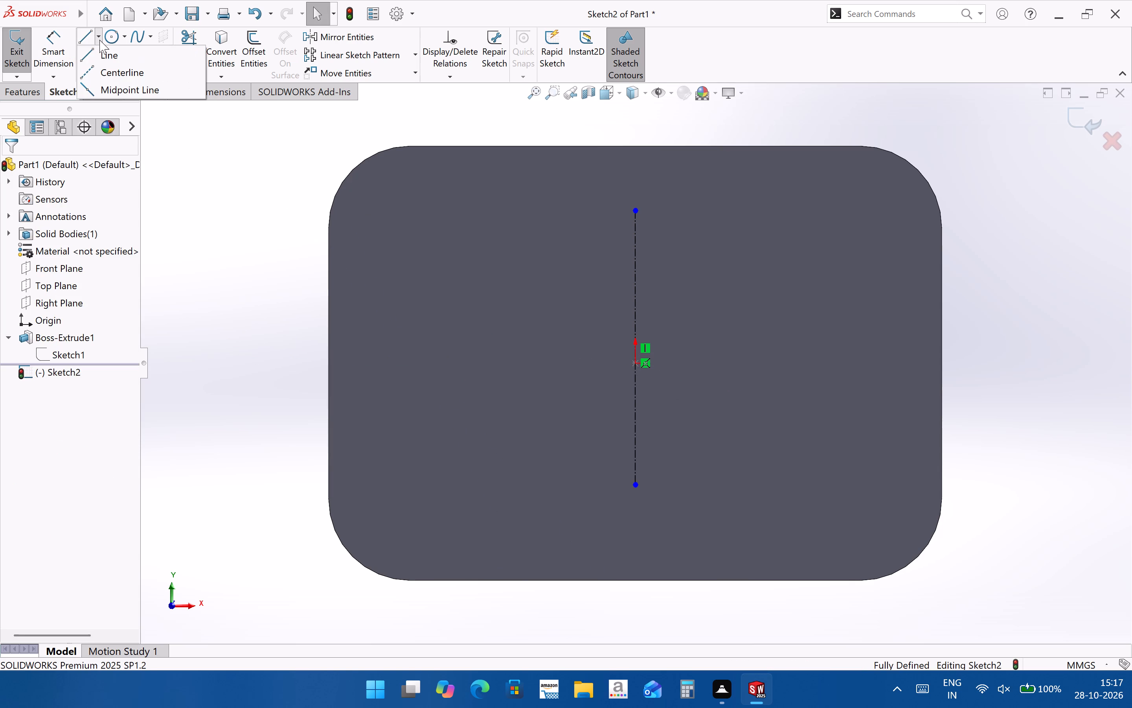
left_click(112, 68)
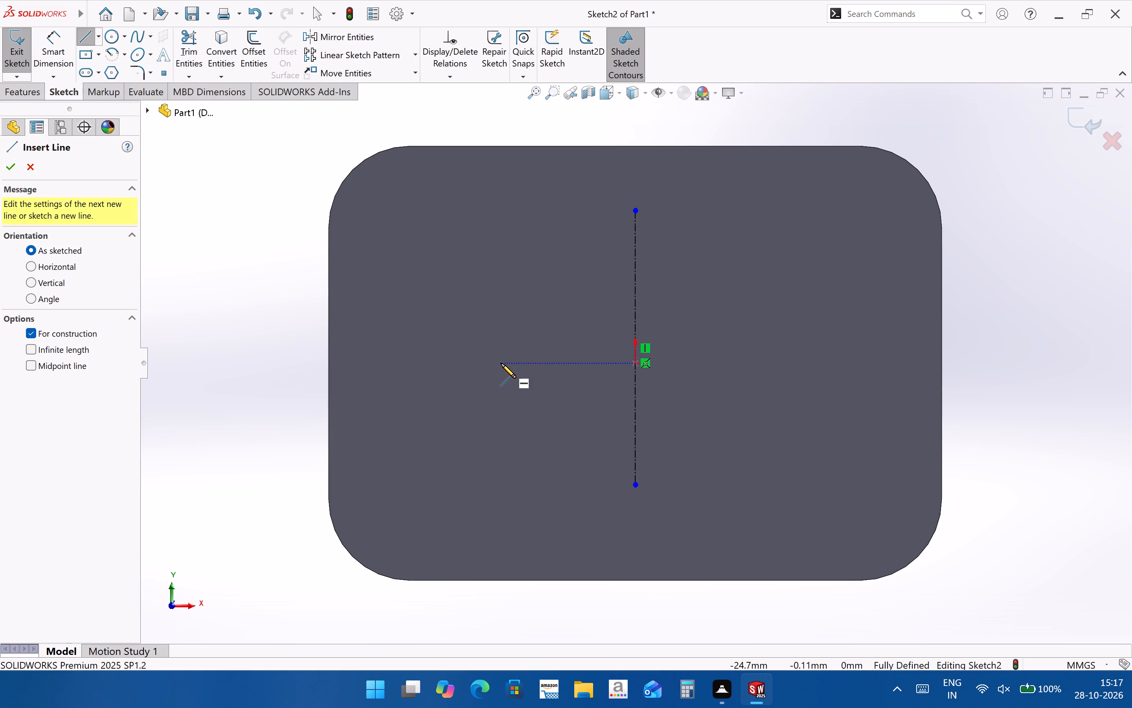
left_click(501, 363)
left_click(805, 362)
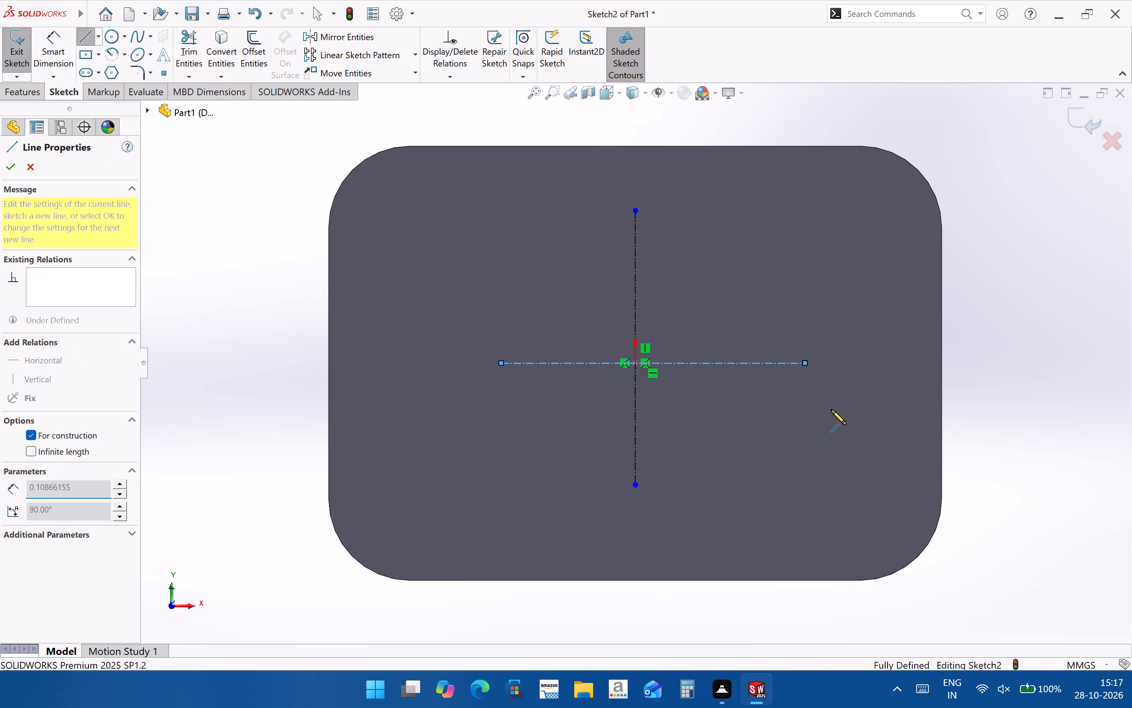
key("Escape")
Make the horizontal centerline's two endpoints symmetric about the vertical centerline.
scroll(670, 342, "down", 1)
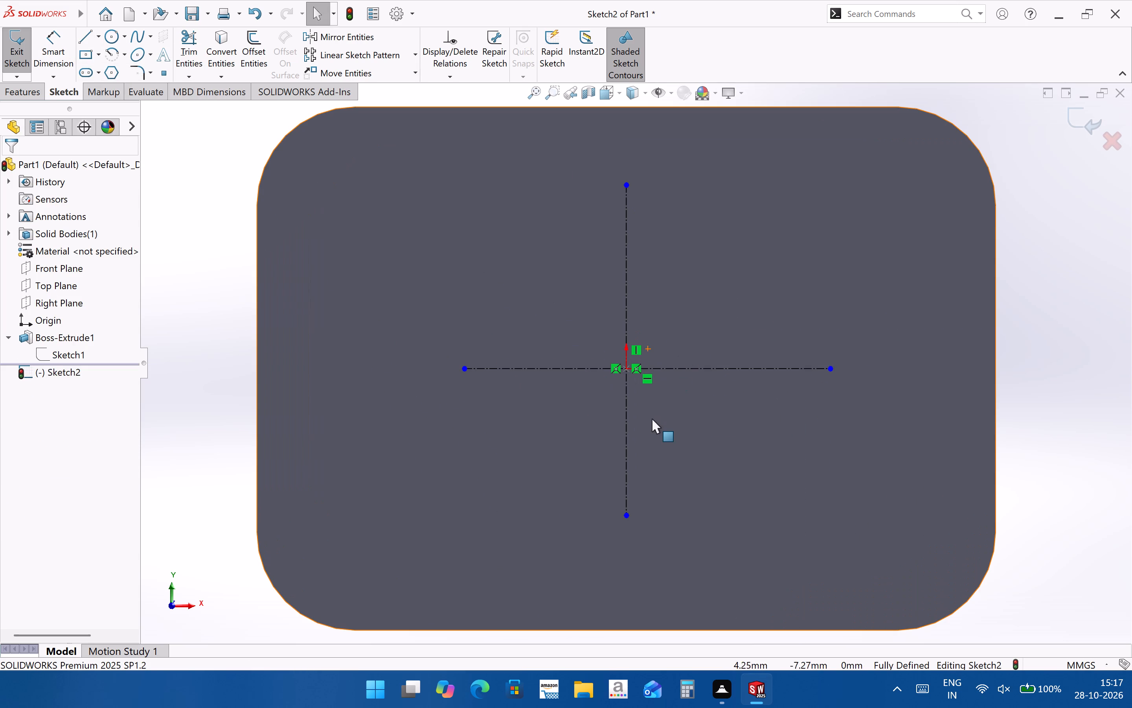
left_click(625, 423)
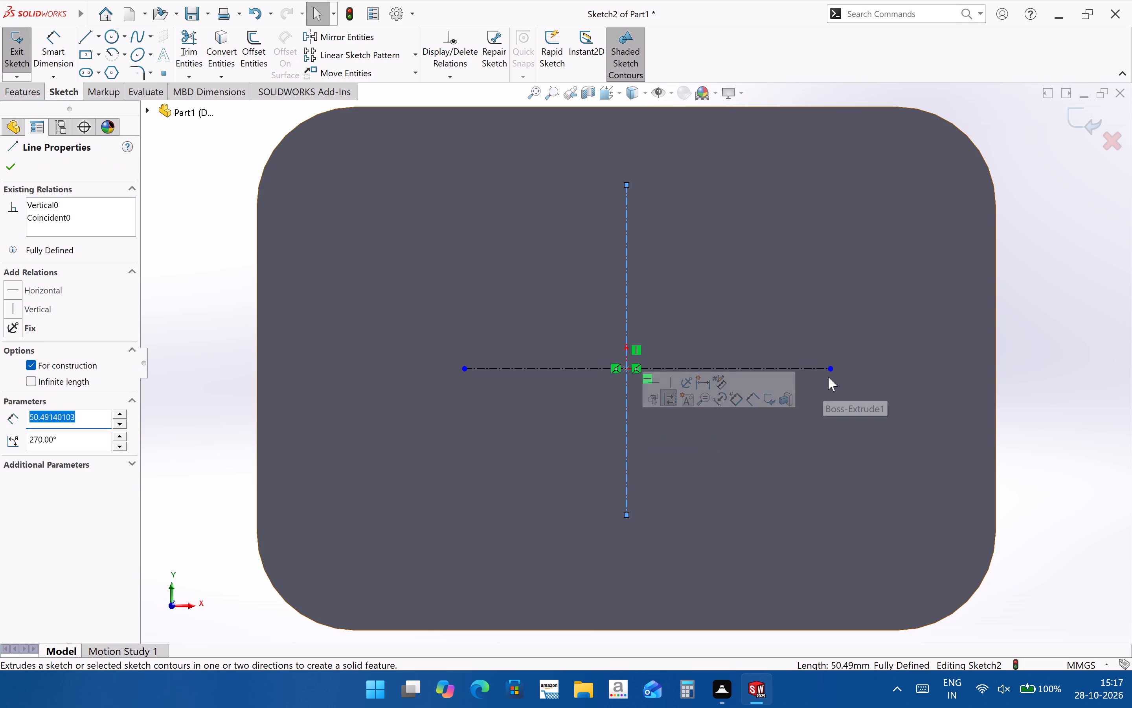
left_click(830, 369, "ctrl")
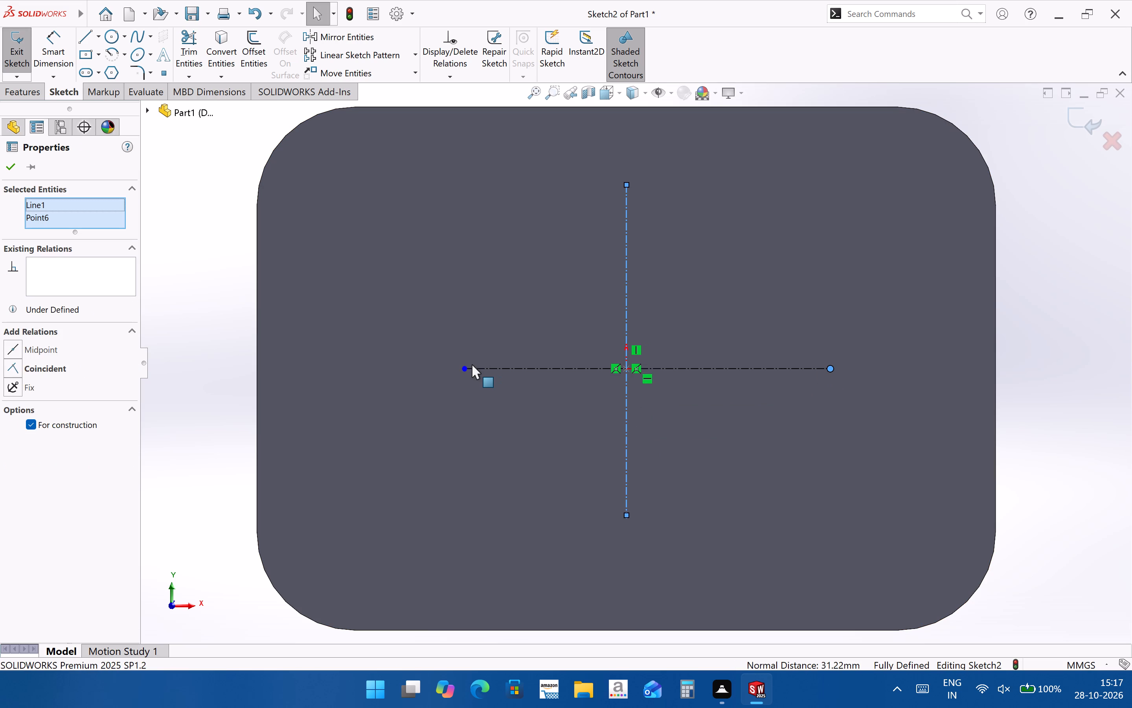
left_click(466, 369, "ctrl")
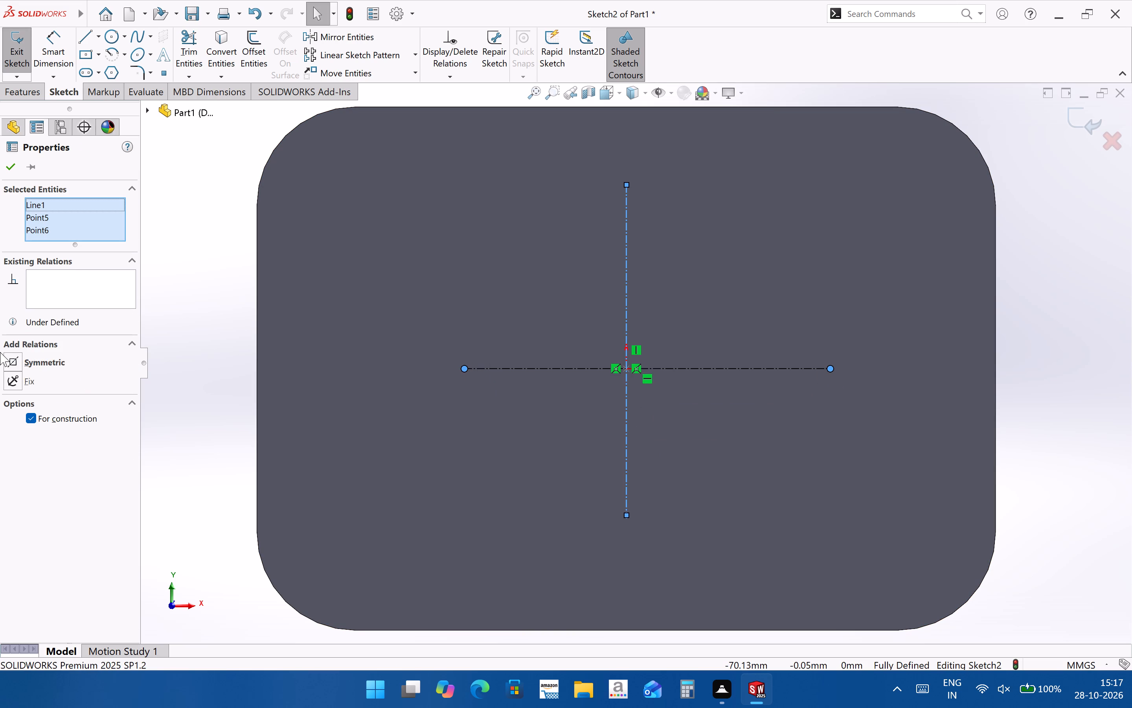
left_click(44, 358)
left_click(974, 459)
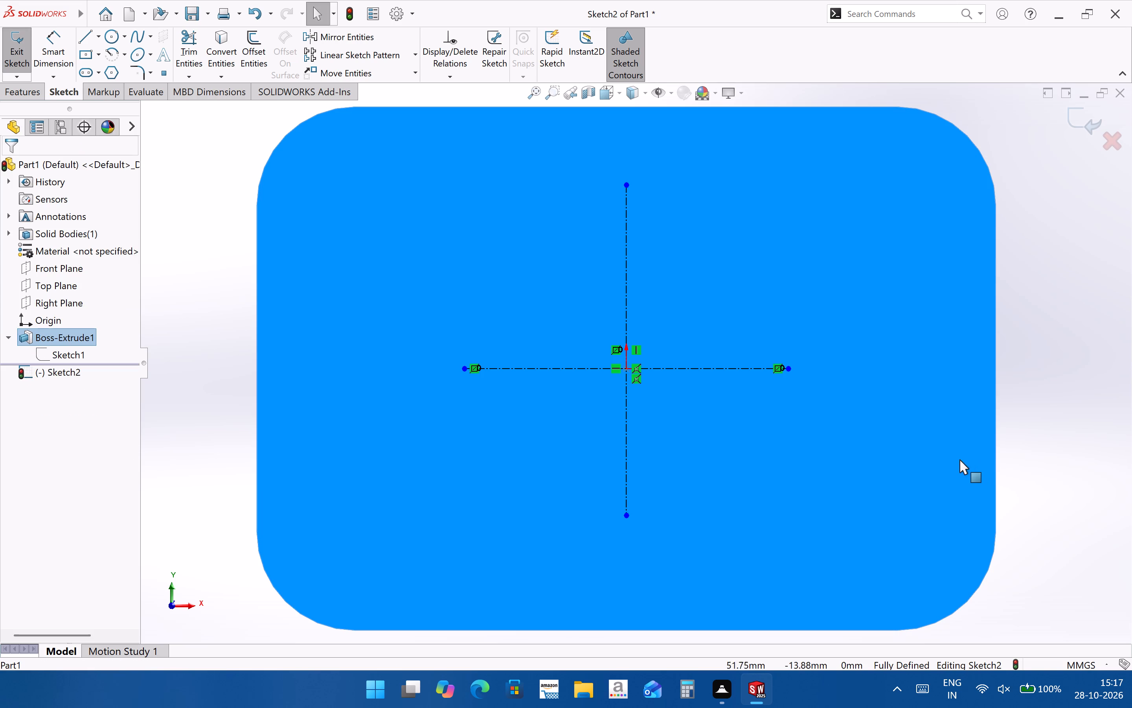
left_click(1108, 451)
key("Escape")
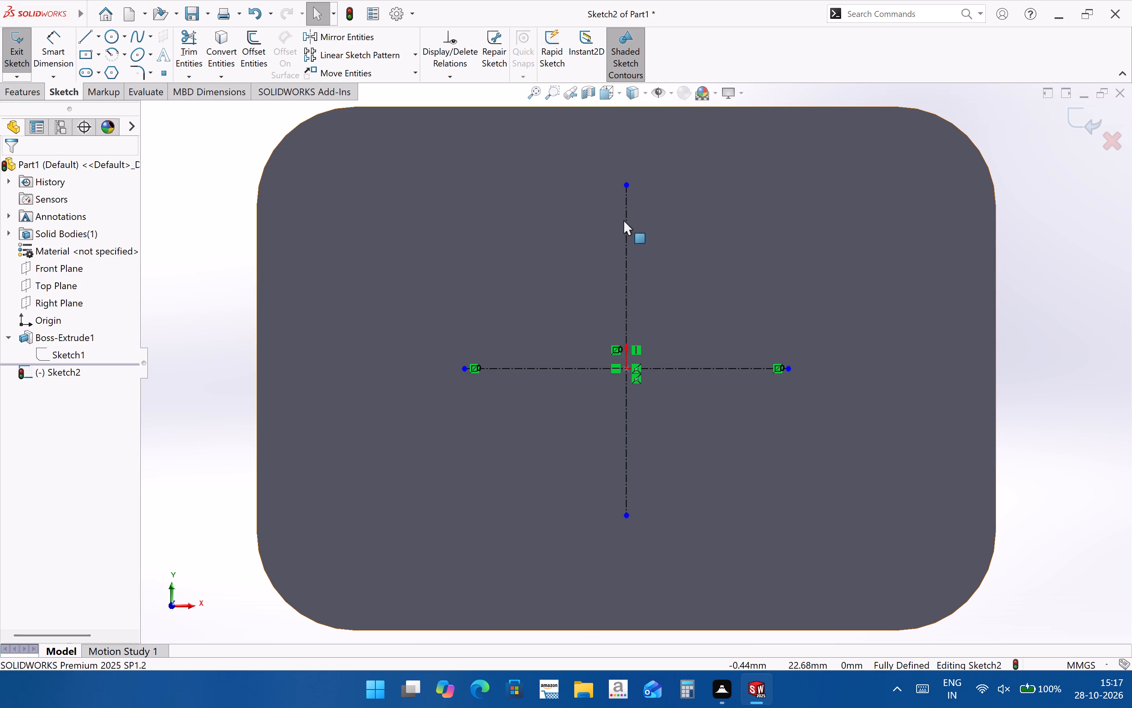
Make the vertical centerline's upper and lower endpoints symmetric about the horizontal centerline.
left_click(627, 185)
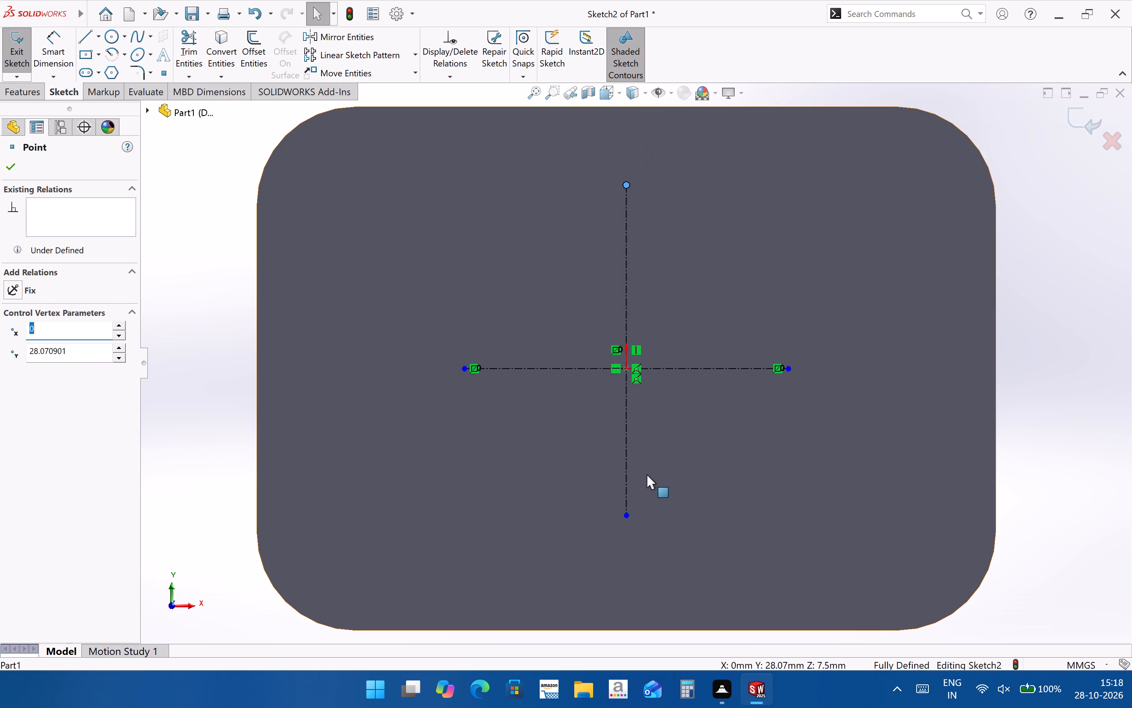
left_click(625, 516, "ctrl")
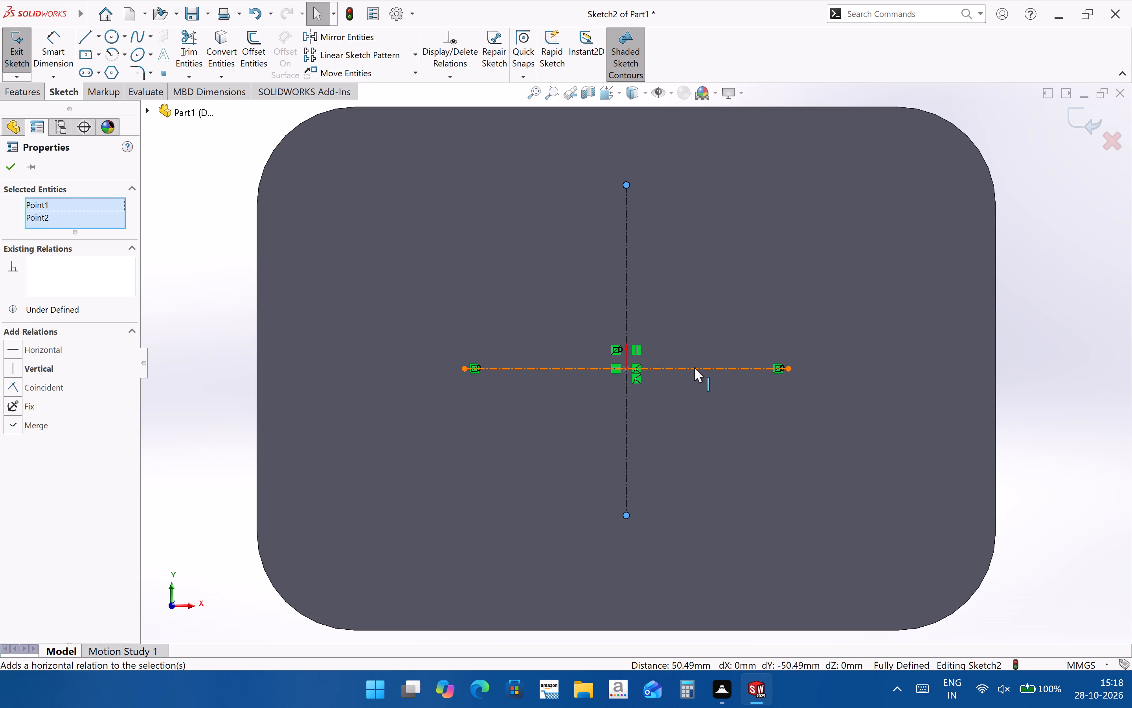
left_click(694, 367, "ctrl")
left_click(59, 362)
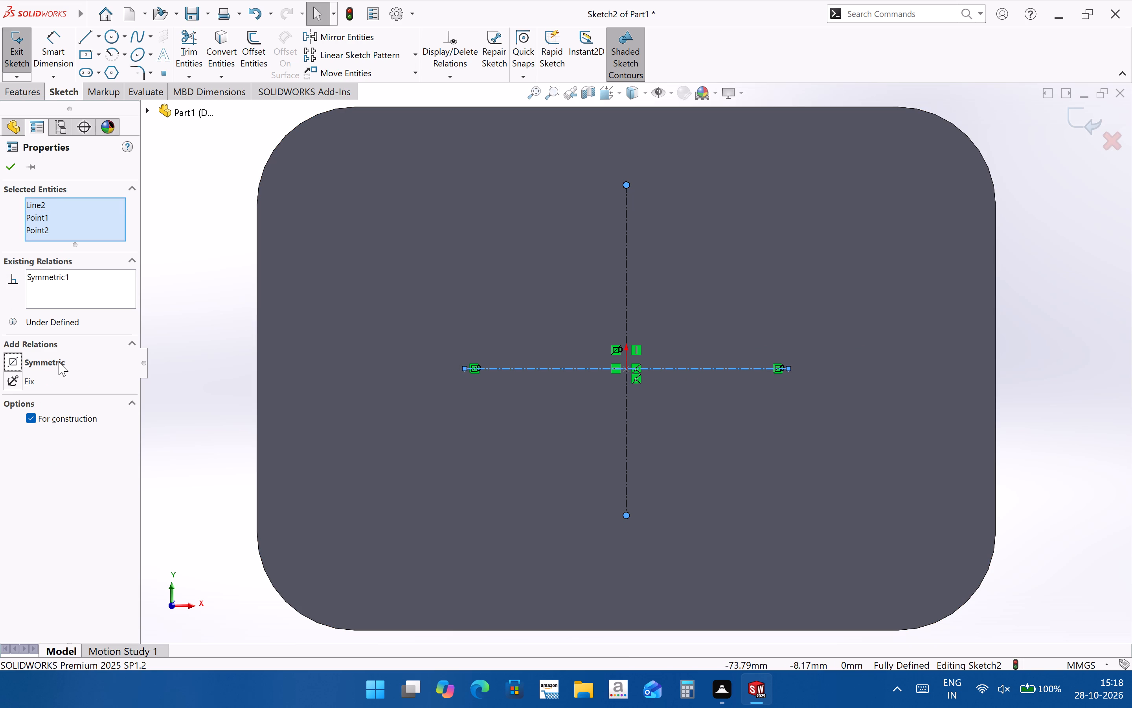
left_click(801, 557)
left_click(1051, 495)
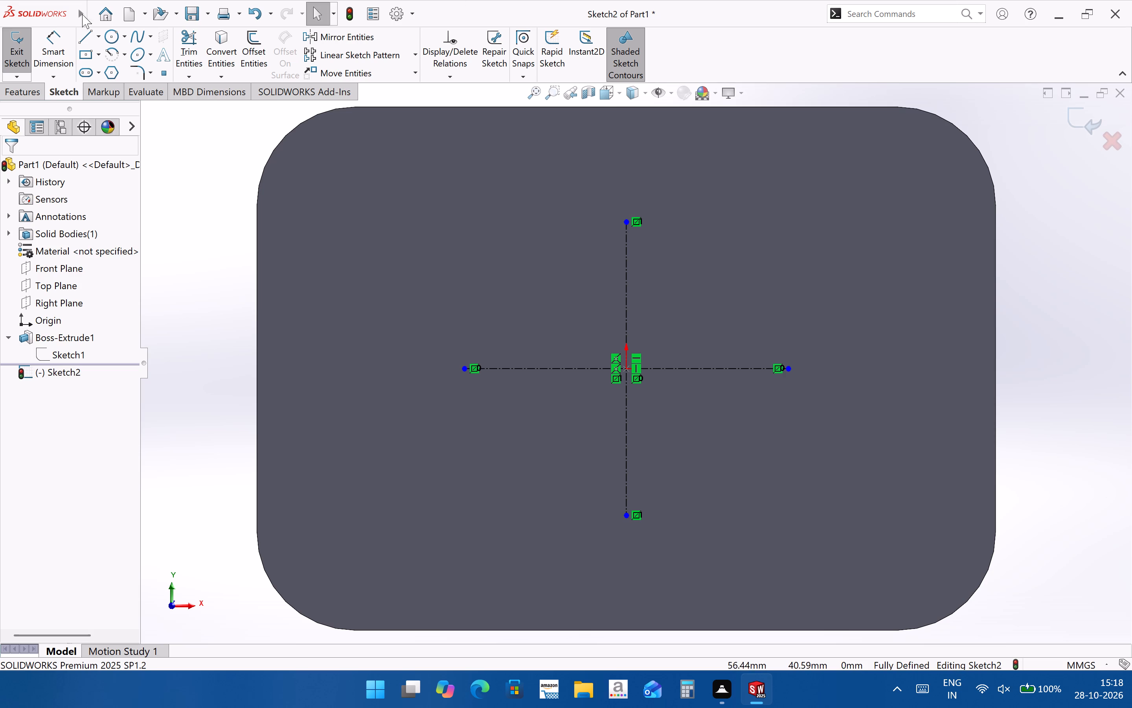
Sketch two concentric circles centred on the vertical centerline's upper endpoint, with radii of about 4.3 mm and 6.2 mm.
left_click(118, 36)
left_click(626, 224)
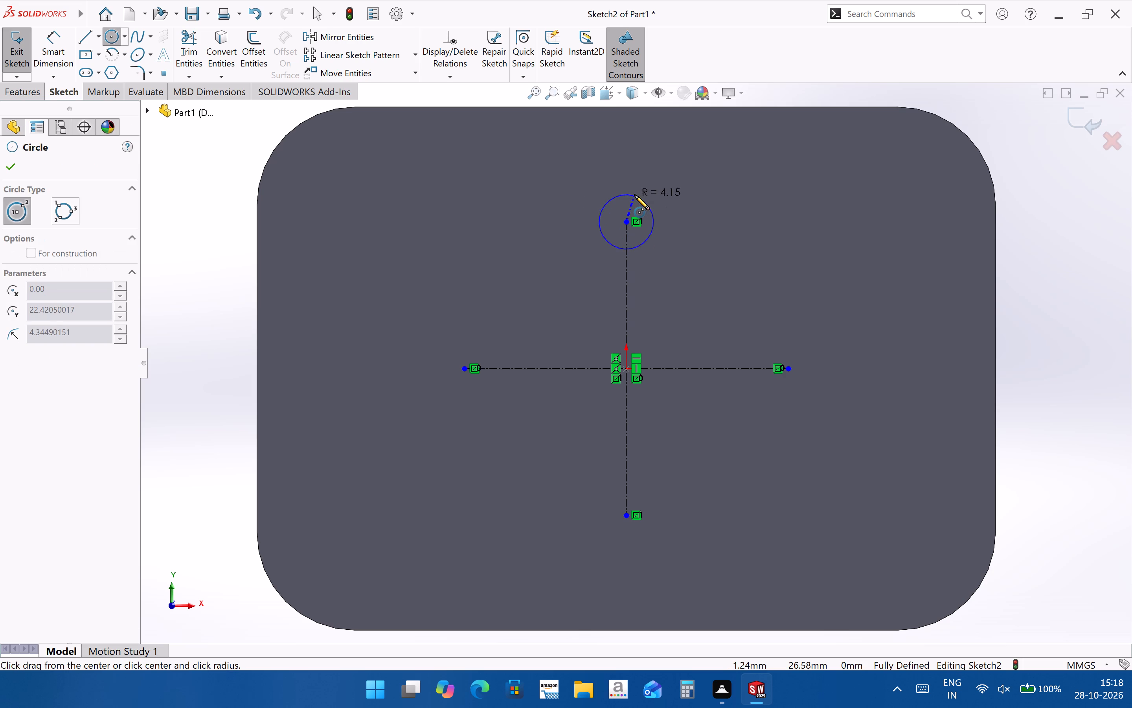
left_click(634, 195)
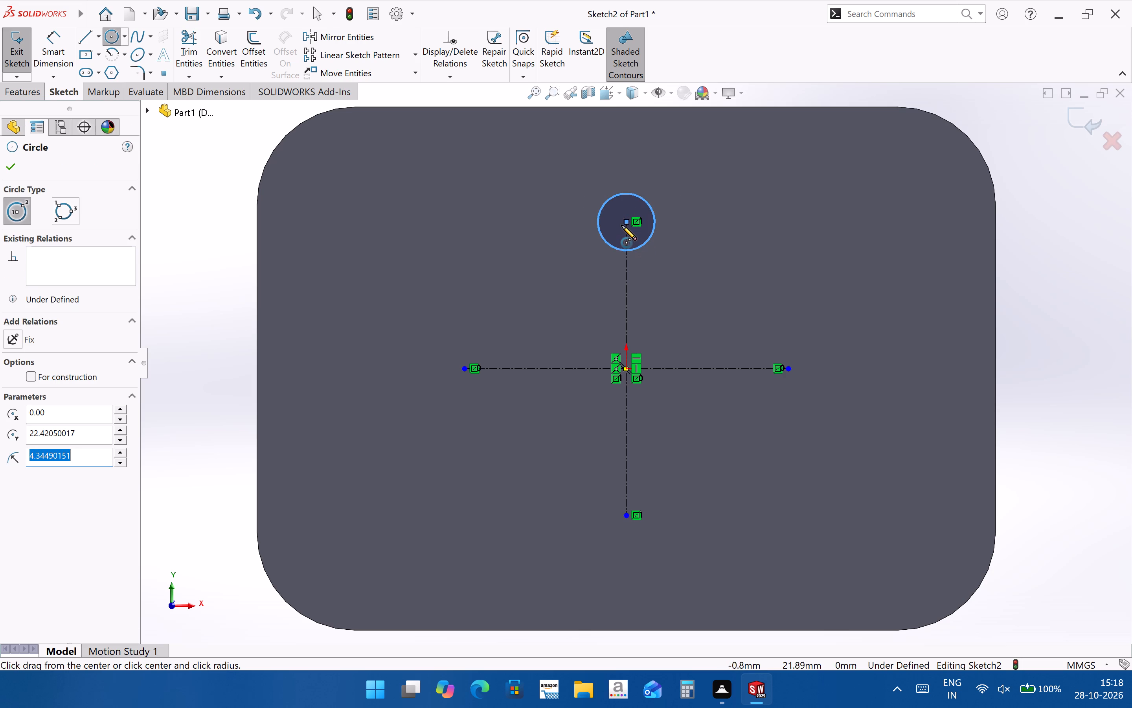
left_click(628, 222)
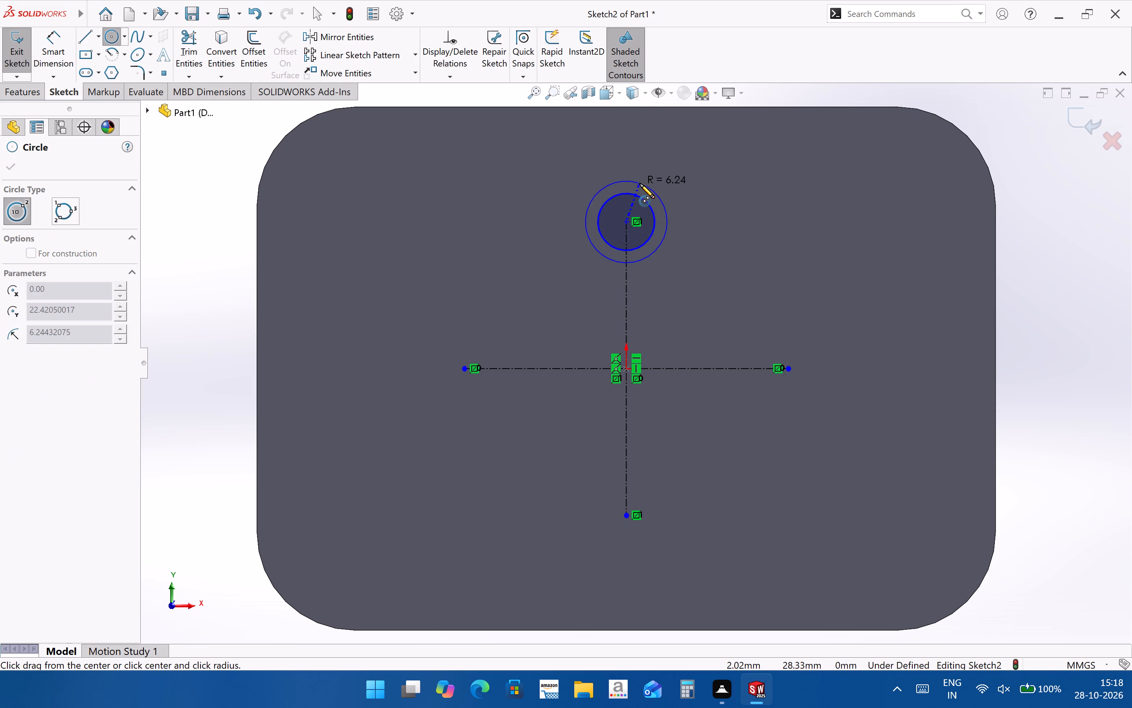
left_click(640, 183)
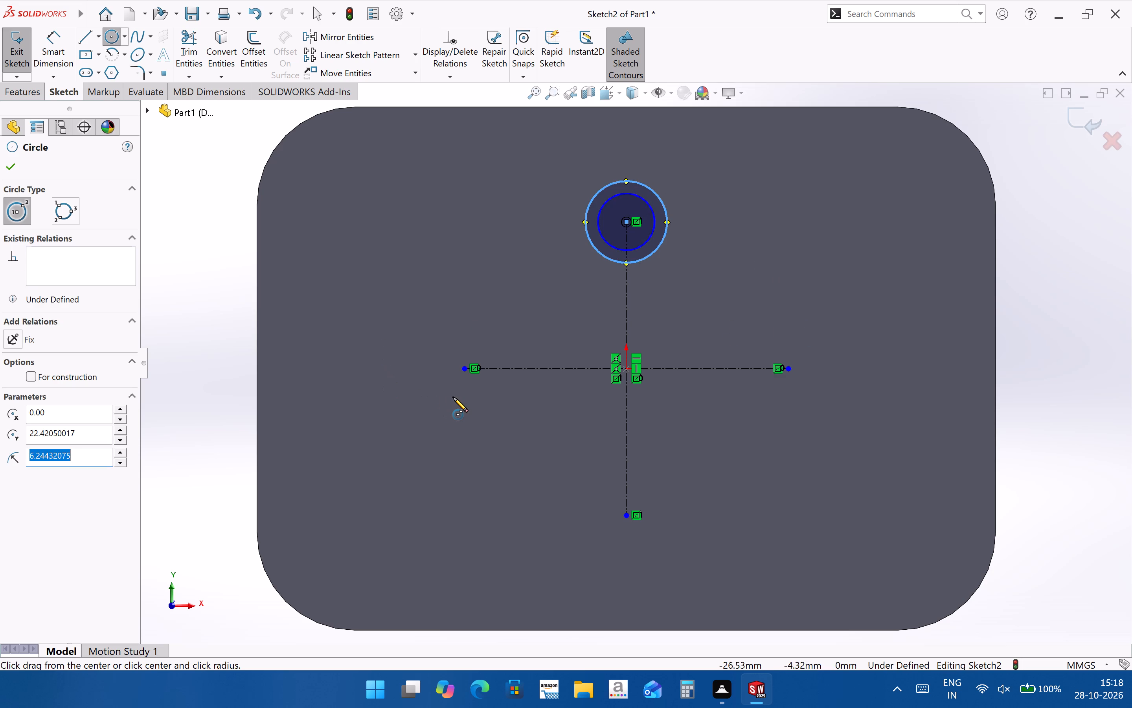
Sketch two concentric circles centred on the horizontal centerline's left endpoint, with radii of about 4.7 mm and 6.1 mm.
left_click(466, 369)
left_click(475, 340)
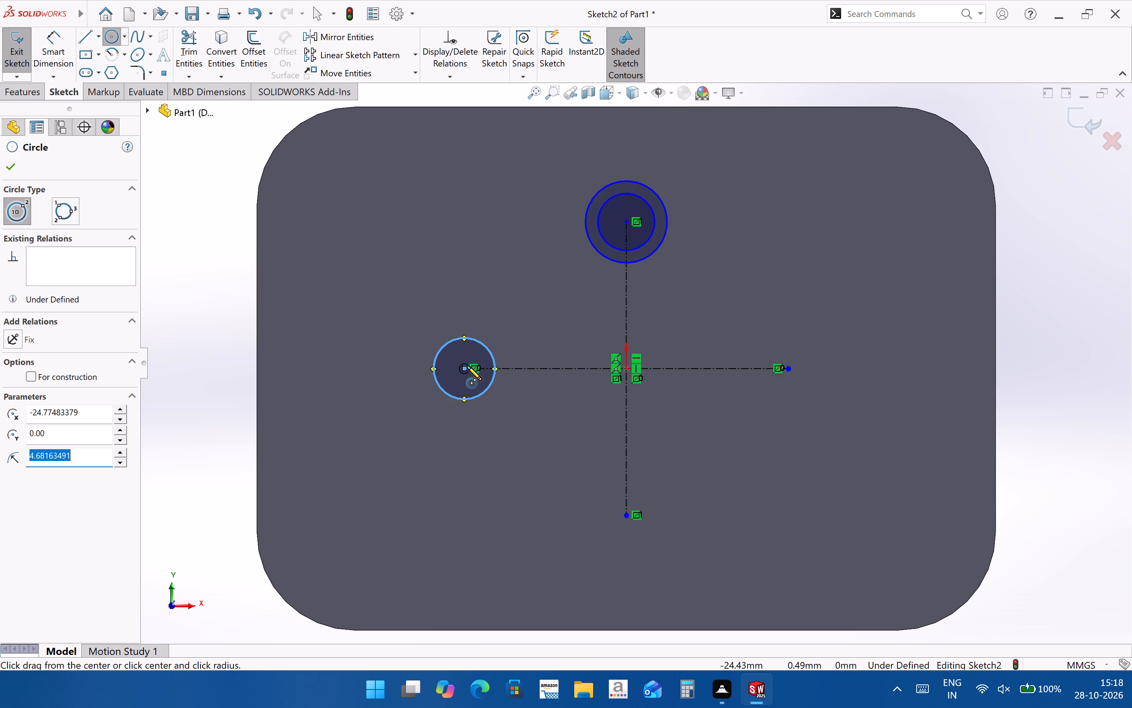
left_click(466, 367)
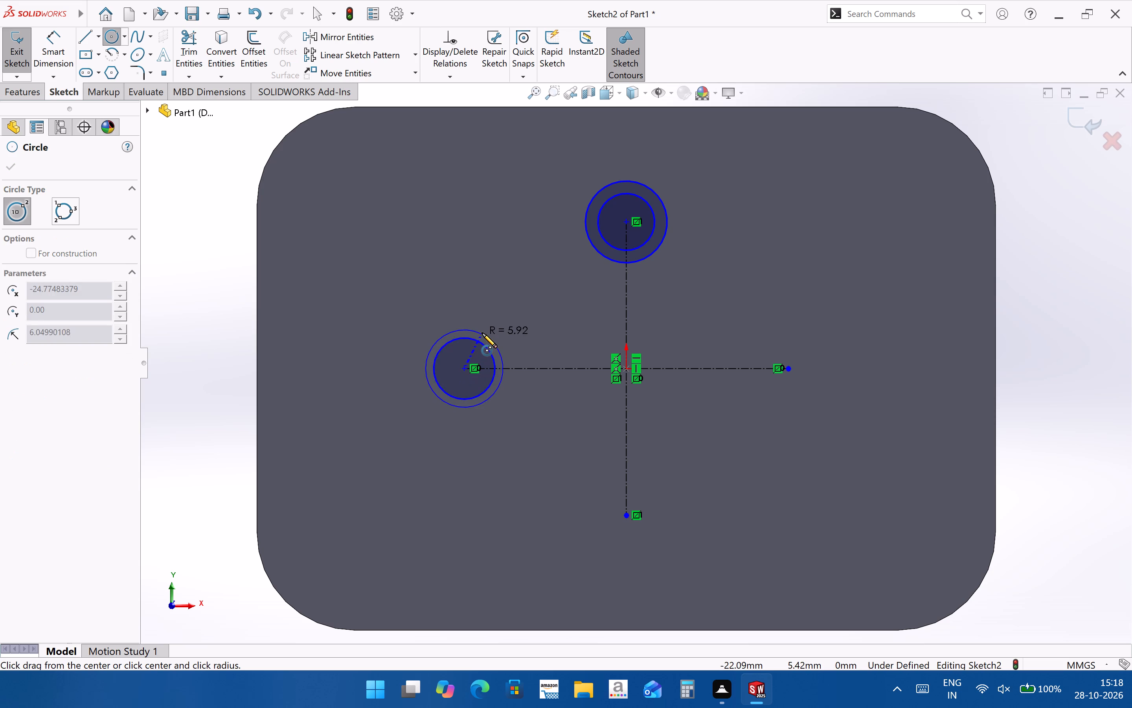
left_click(482, 333)
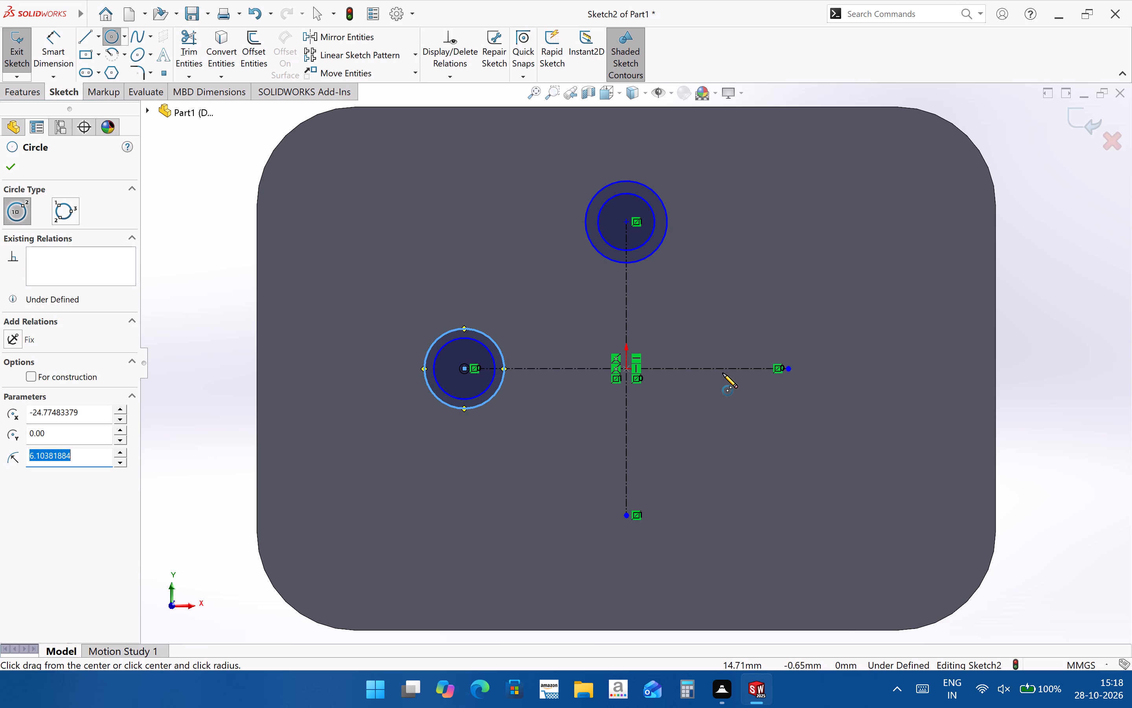
key("Escape")
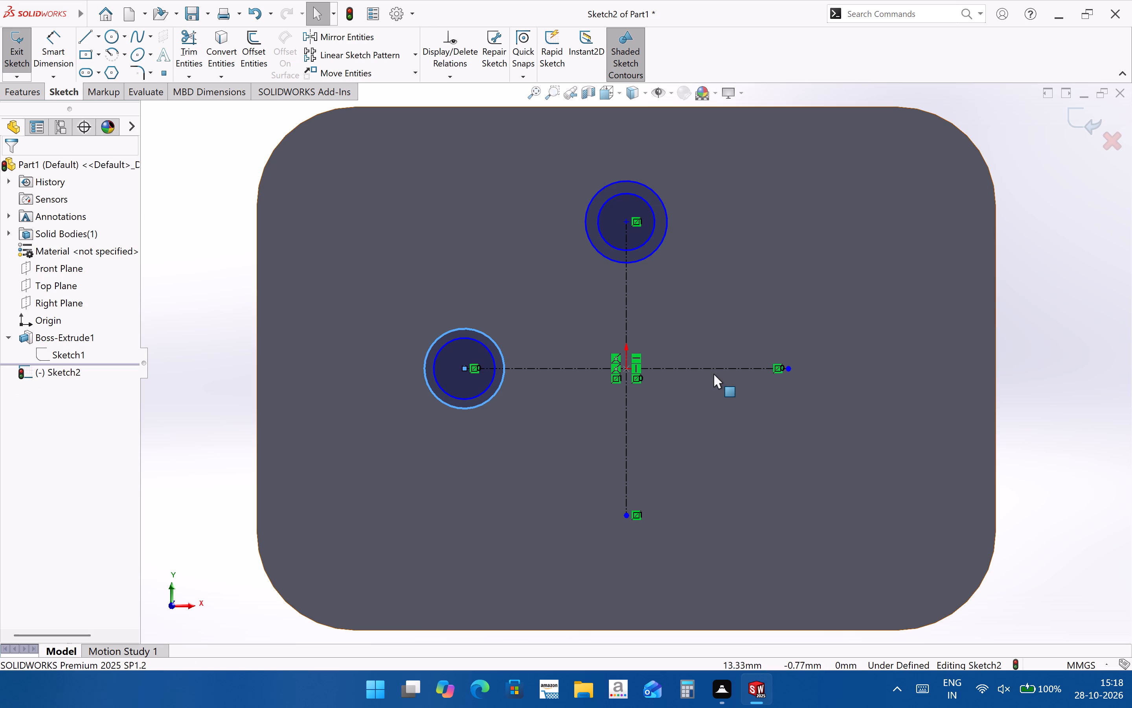
left_click(776, 318)
key("Escape")
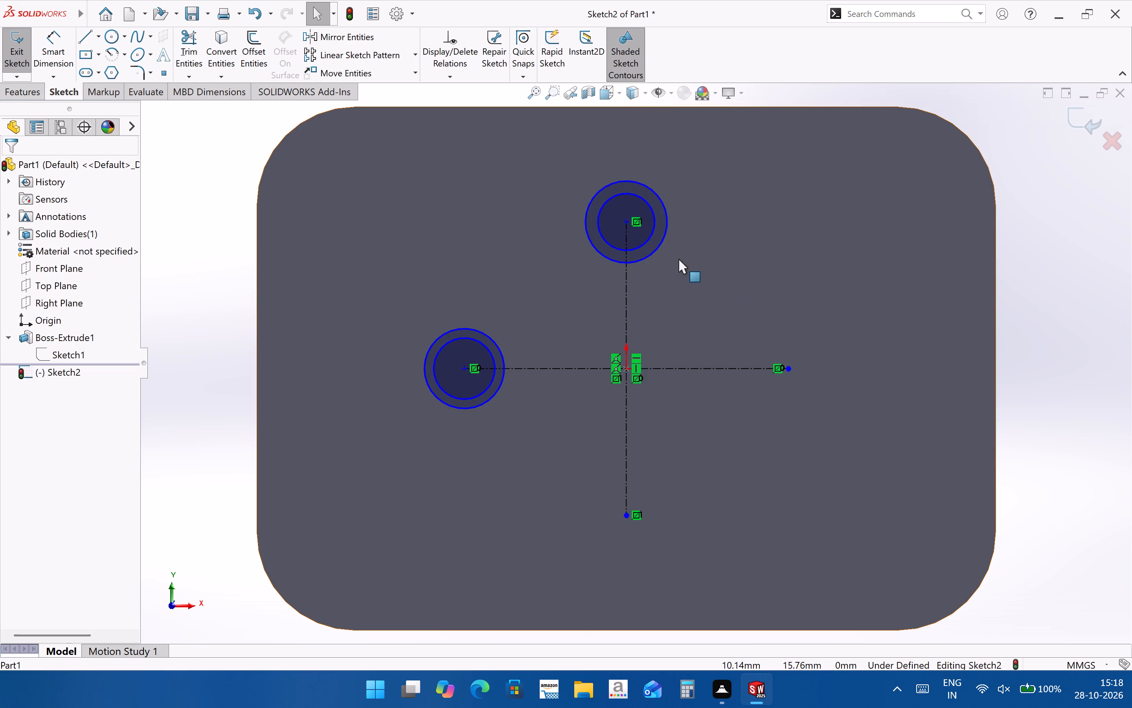
Apply an Equal relation between the inner circles of the upper and left concentric pairs.
left_click(651, 234)
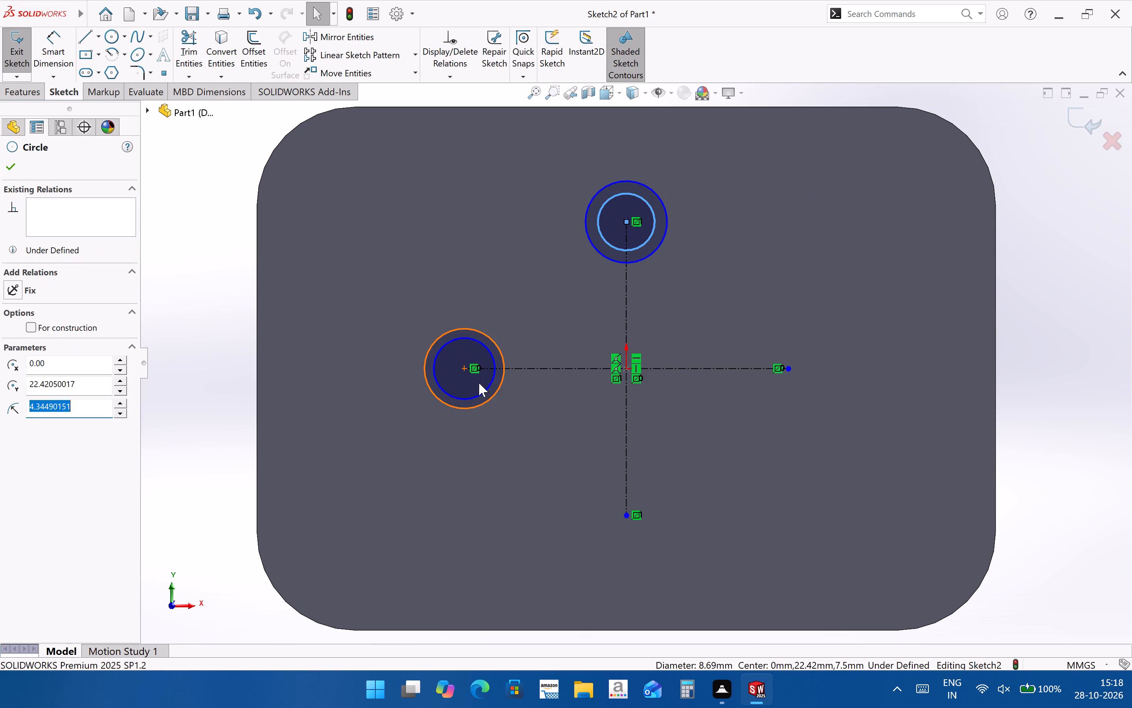
left_click(487, 389, "ctrl")
left_click(22, 404)
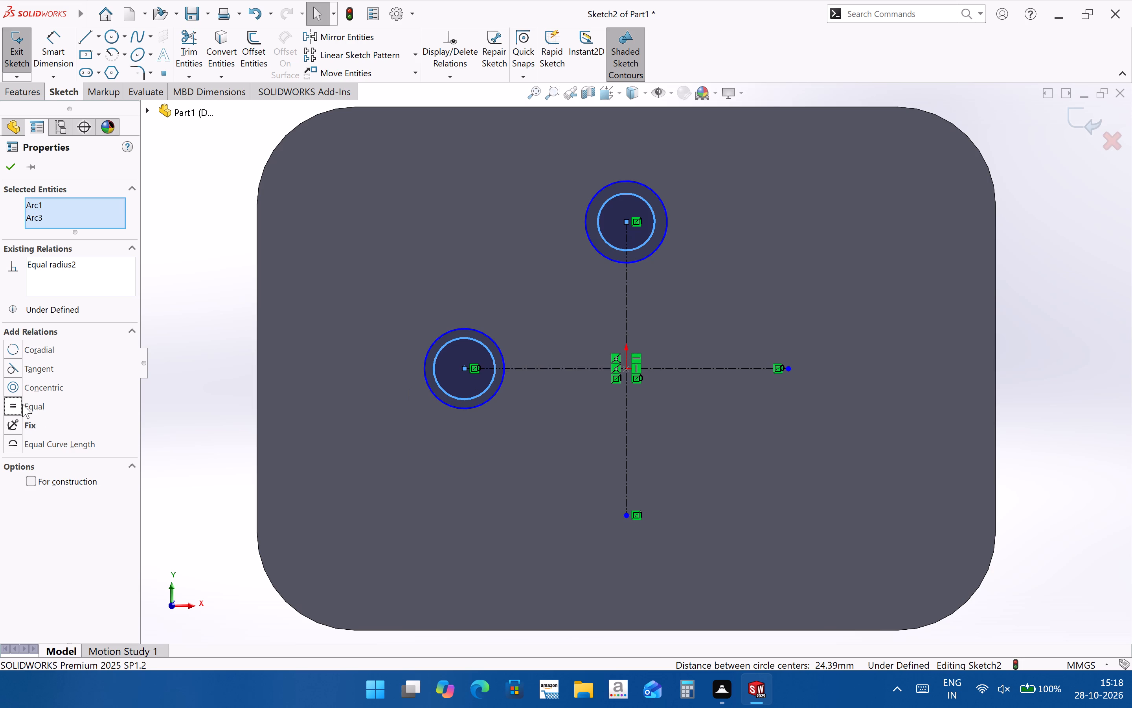
Apply an Equal relation between the outer circles of the upper and left concentric pairs.
left_click(1110, 393)
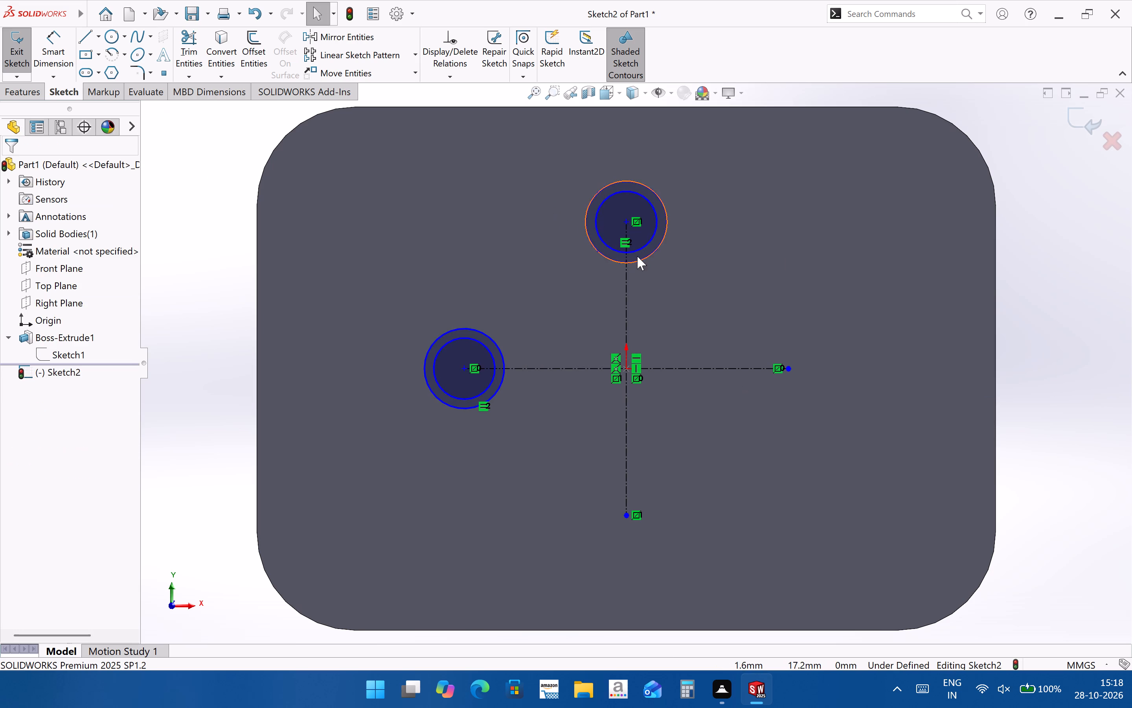
left_click(645, 260)
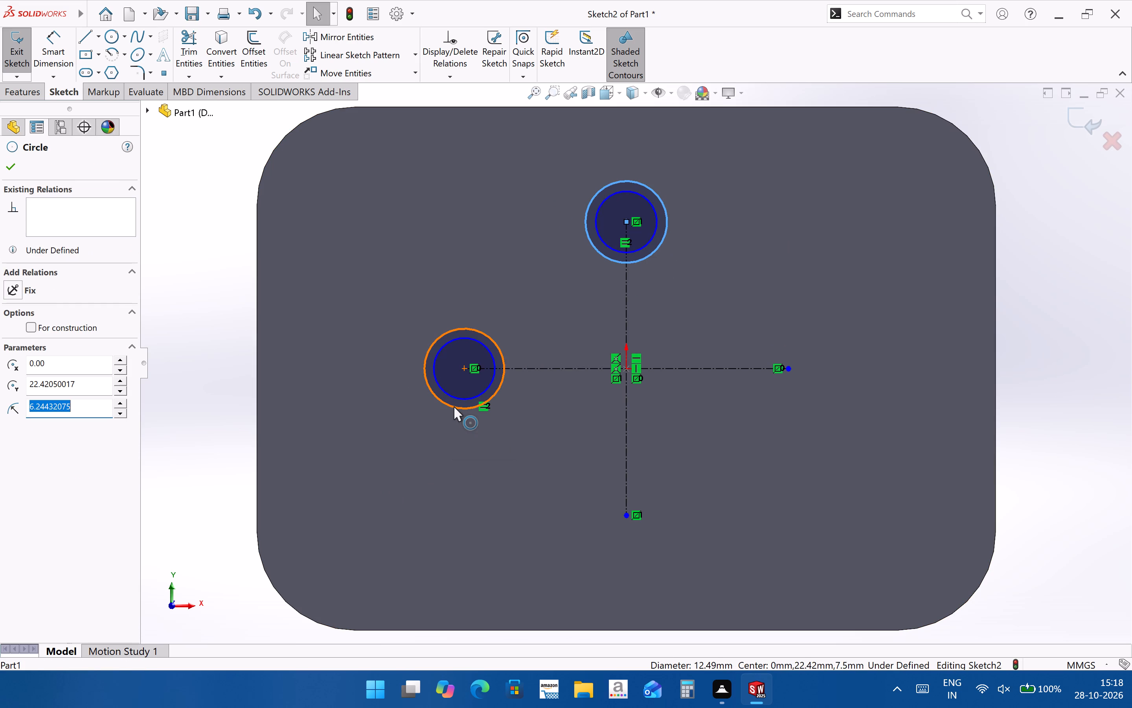
left_click(454, 406, "ctrl")
left_click(25, 406)
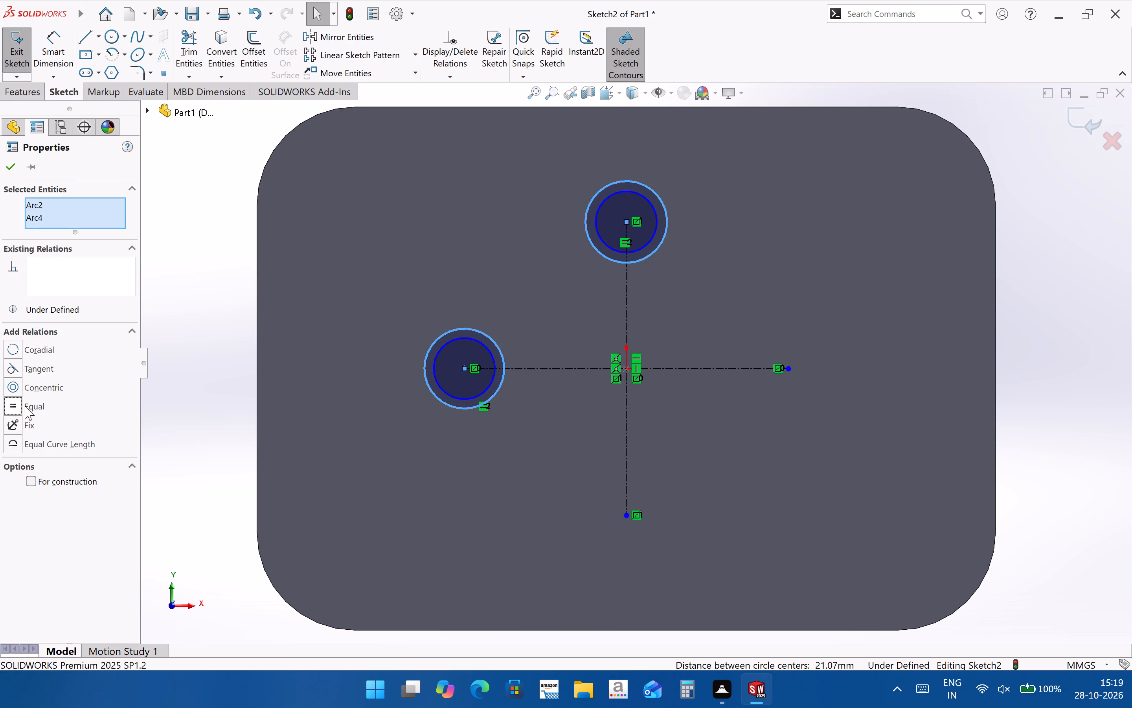
left_click(1005, 402)
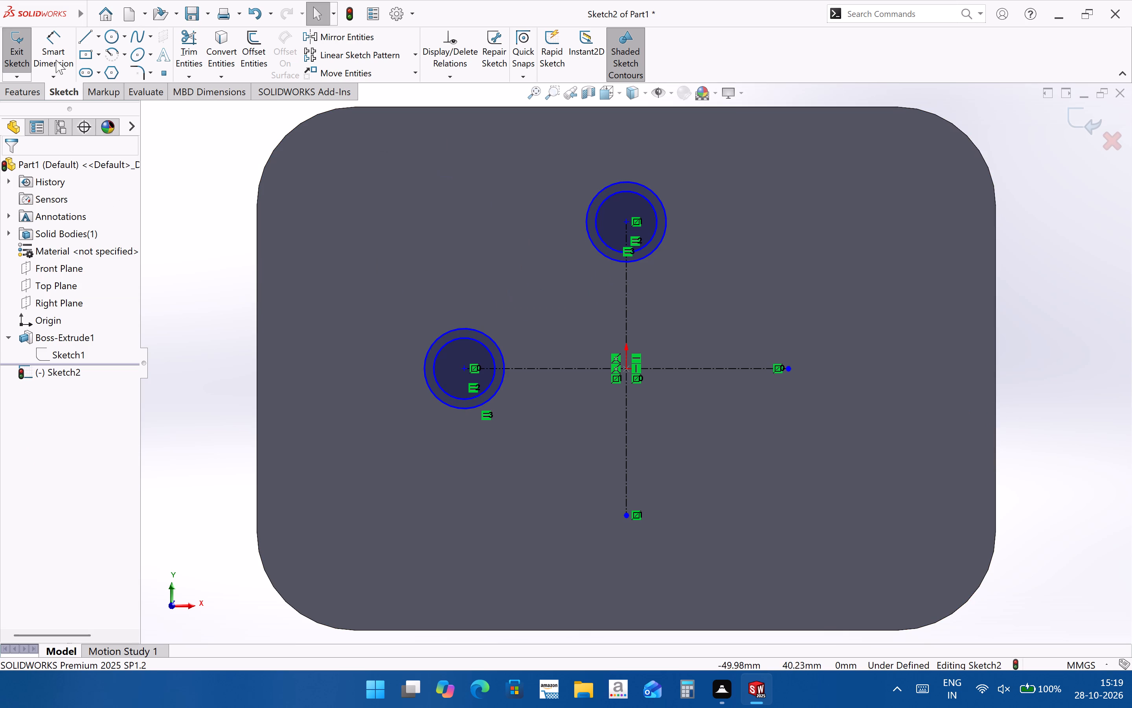
Mirror the upper pair of concentric circles about the horizontal centerline, keeping the originals.
left_click(606, 255)
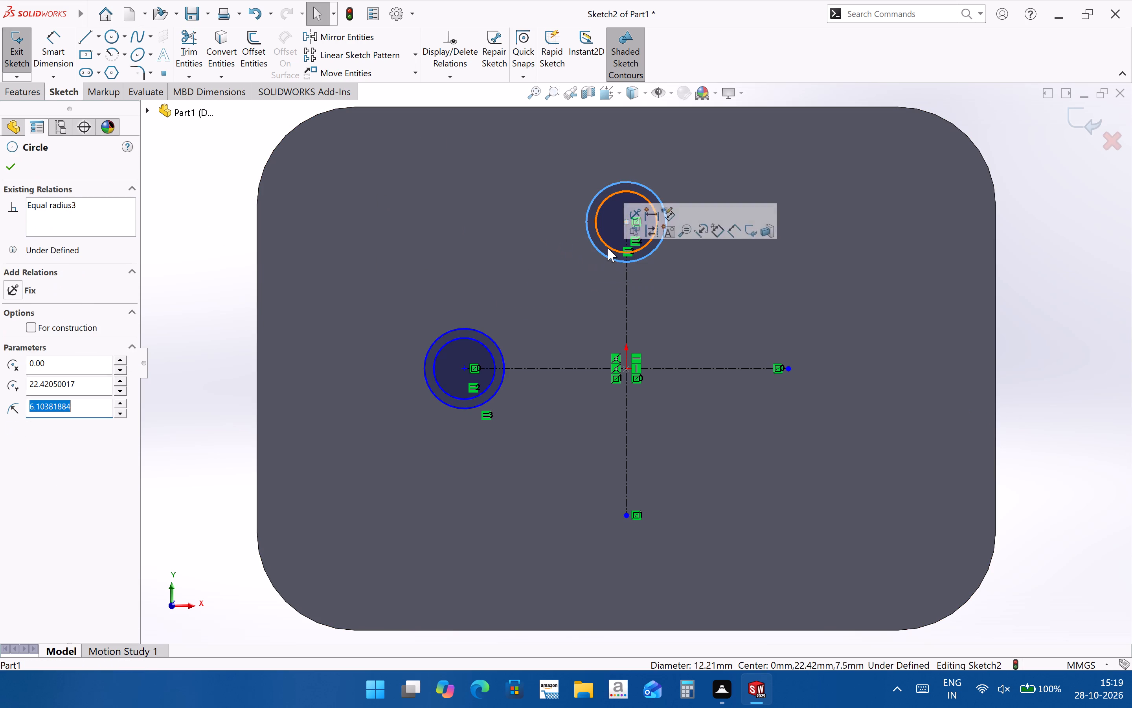
left_click(608, 247, "ctrl")
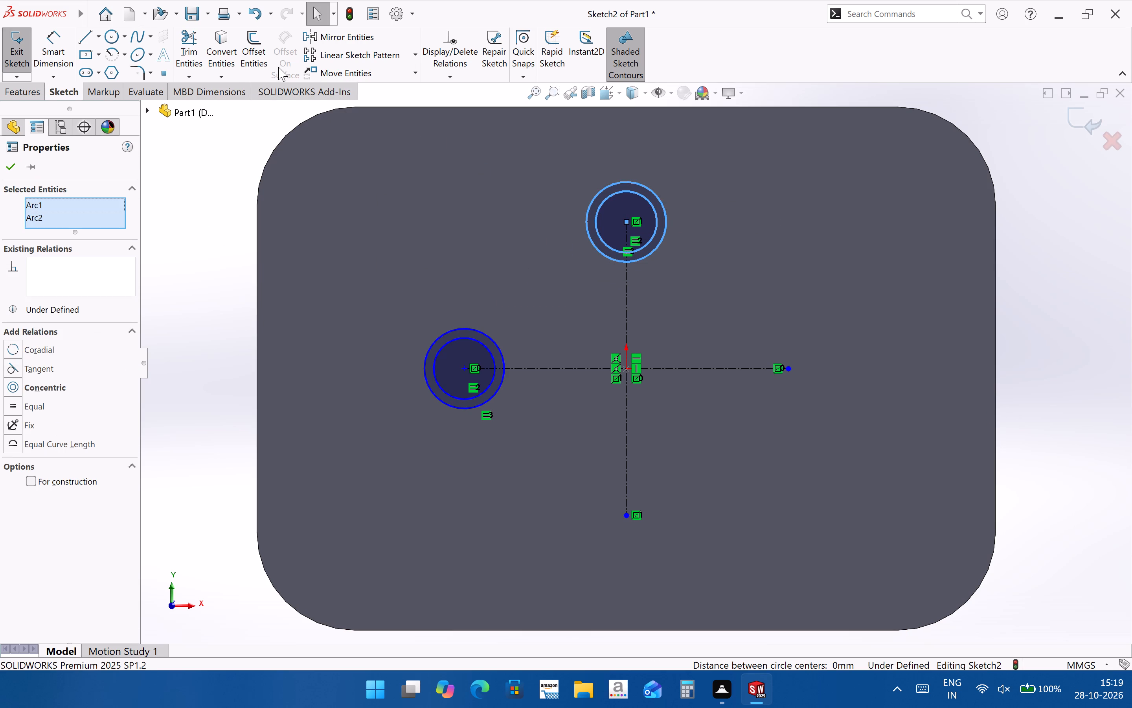
left_click(335, 39)
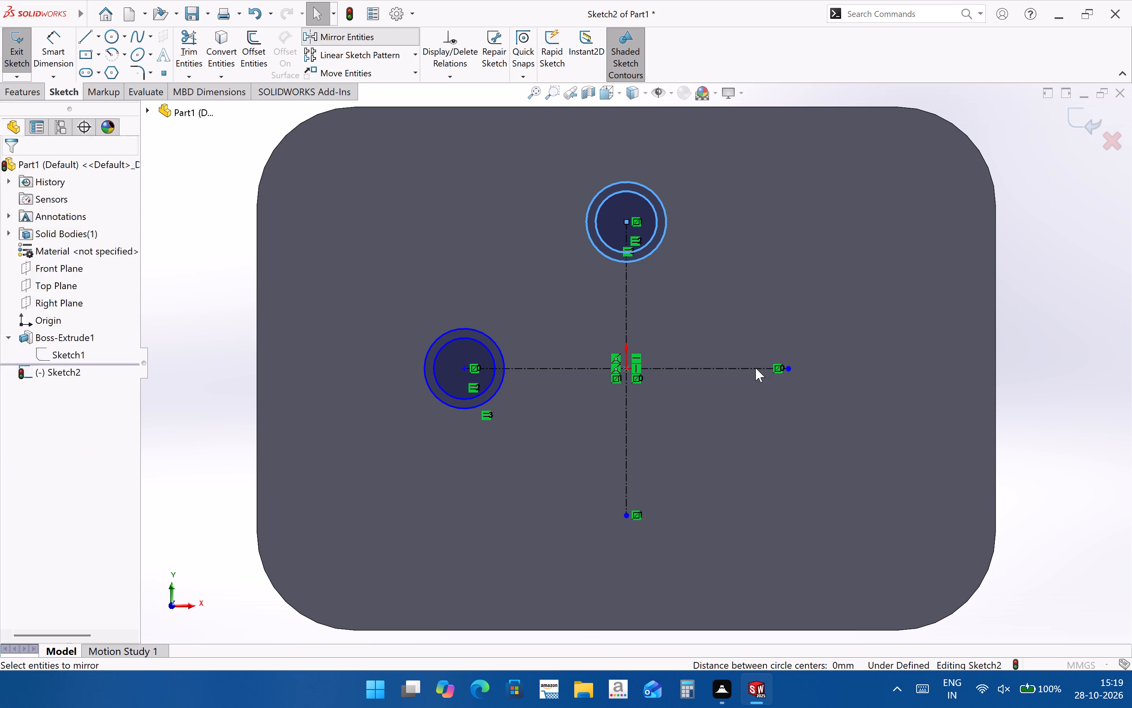
left_click(753, 370)
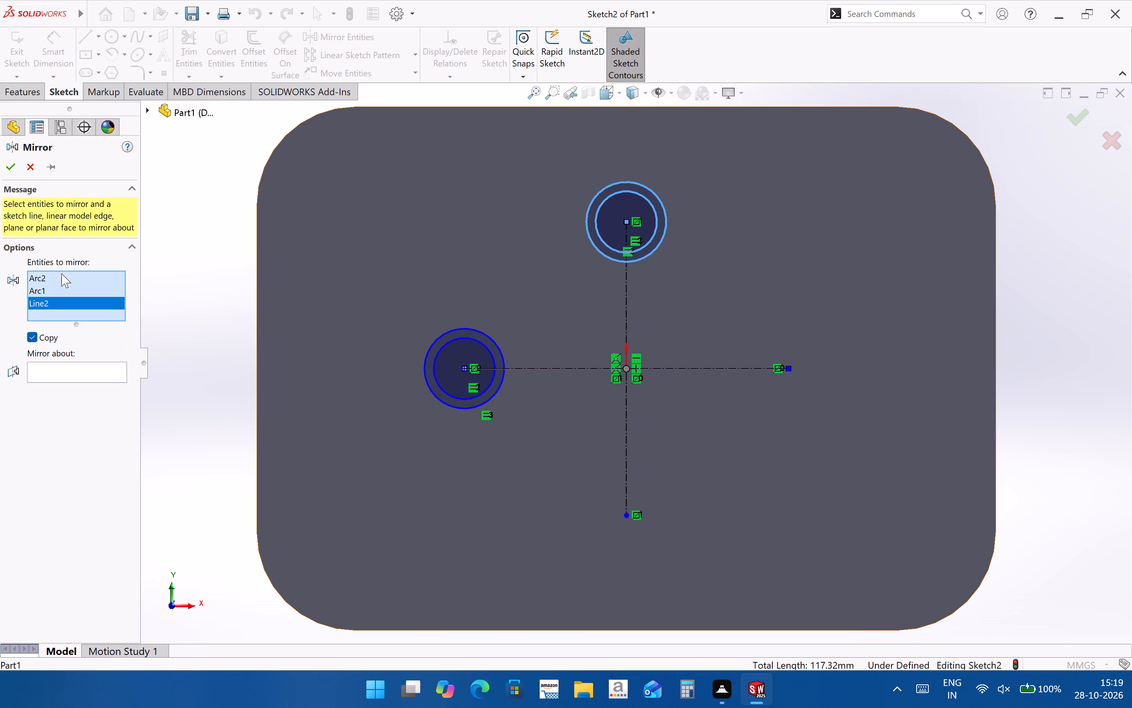
left_click(41, 302)
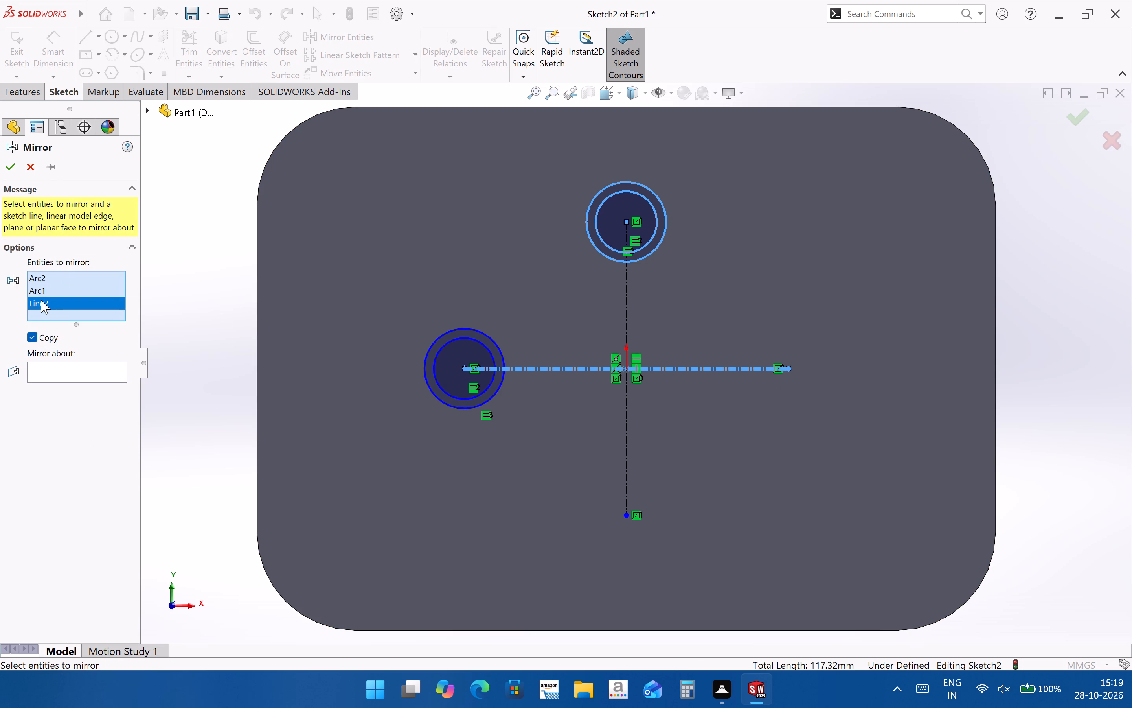
key("Delete")
left_click(101, 355)
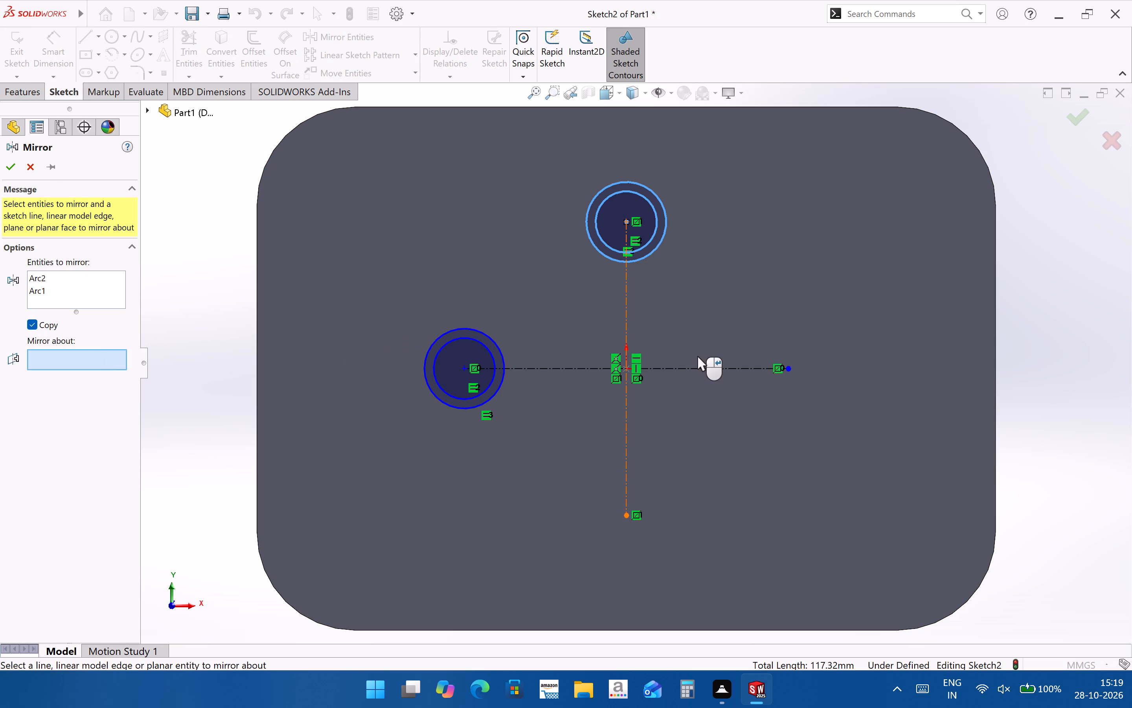
left_click(714, 367)
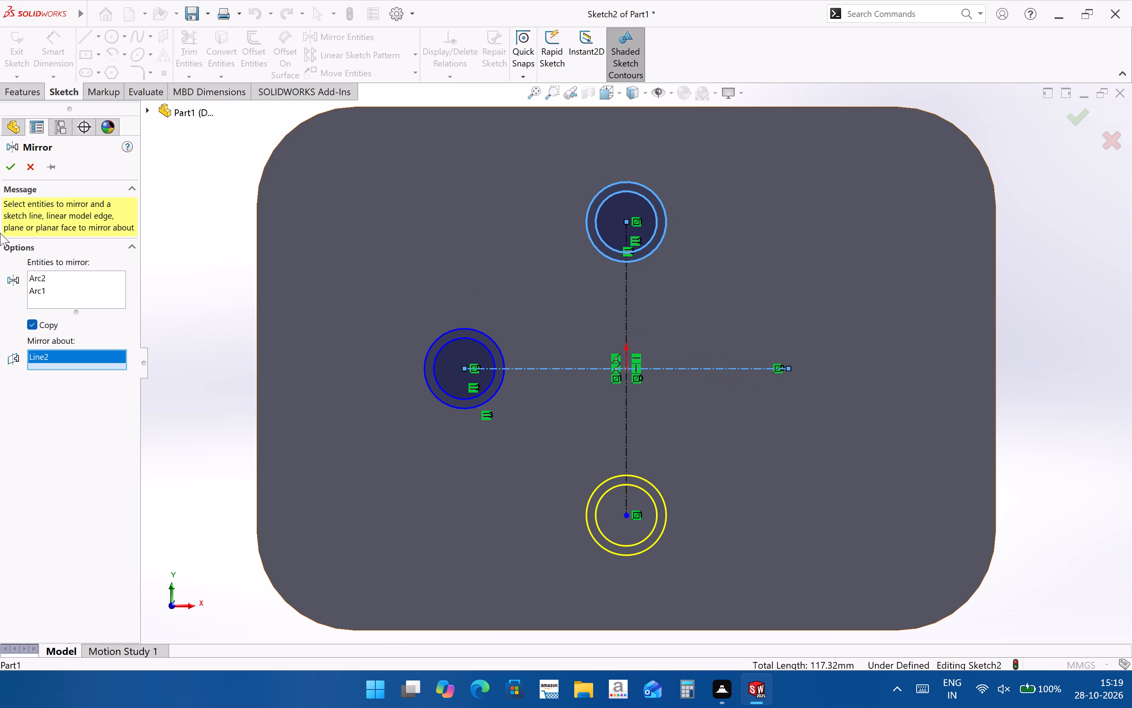
left_click(9, 168)
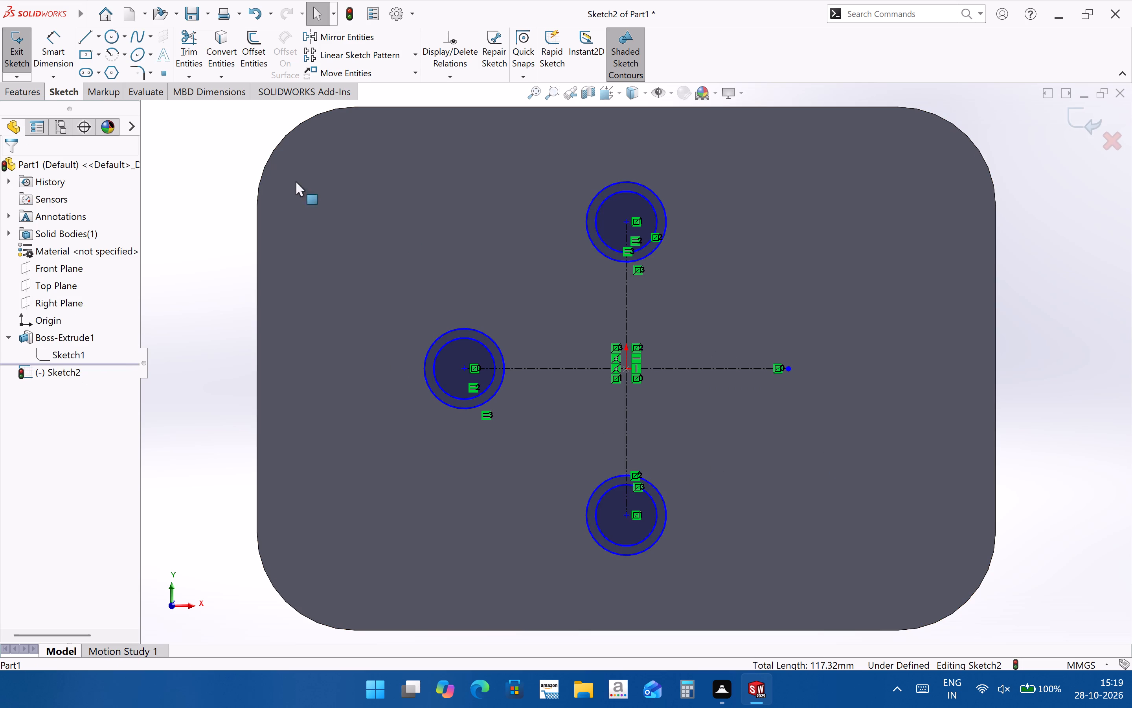
Mirror the left pair of concentric circles about the vertical centerline, keeping the originals.
left_click(325, 38)
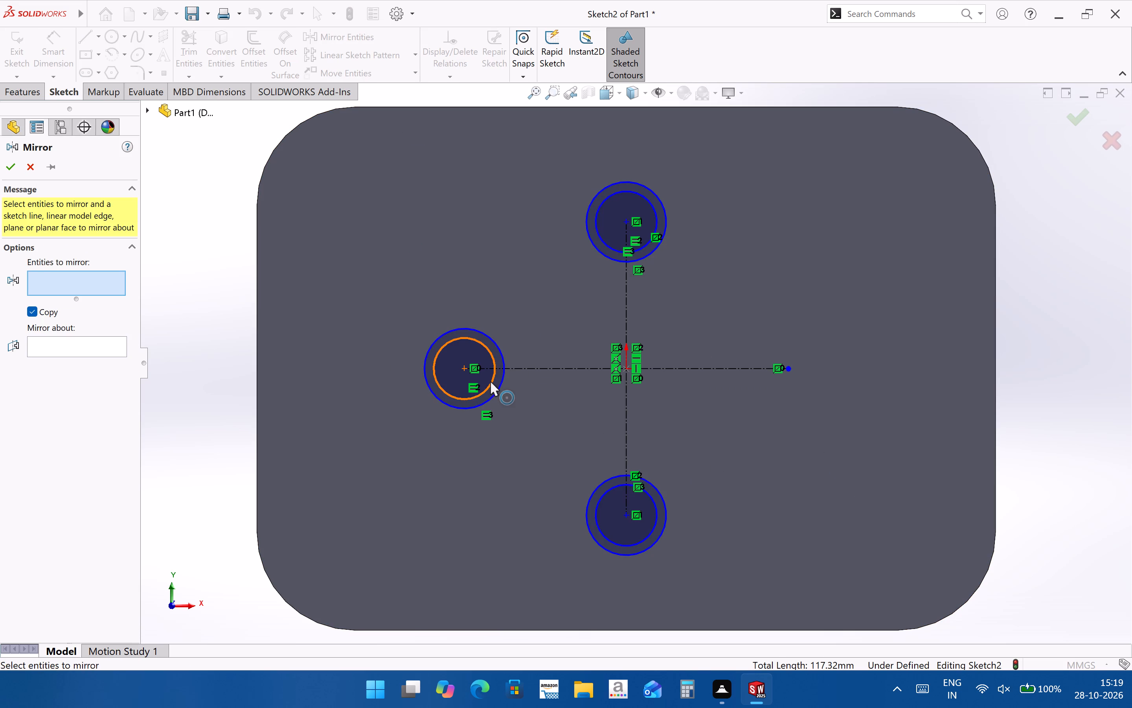
left_click(490, 381)
left_click(499, 388)
left_click(97, 362)
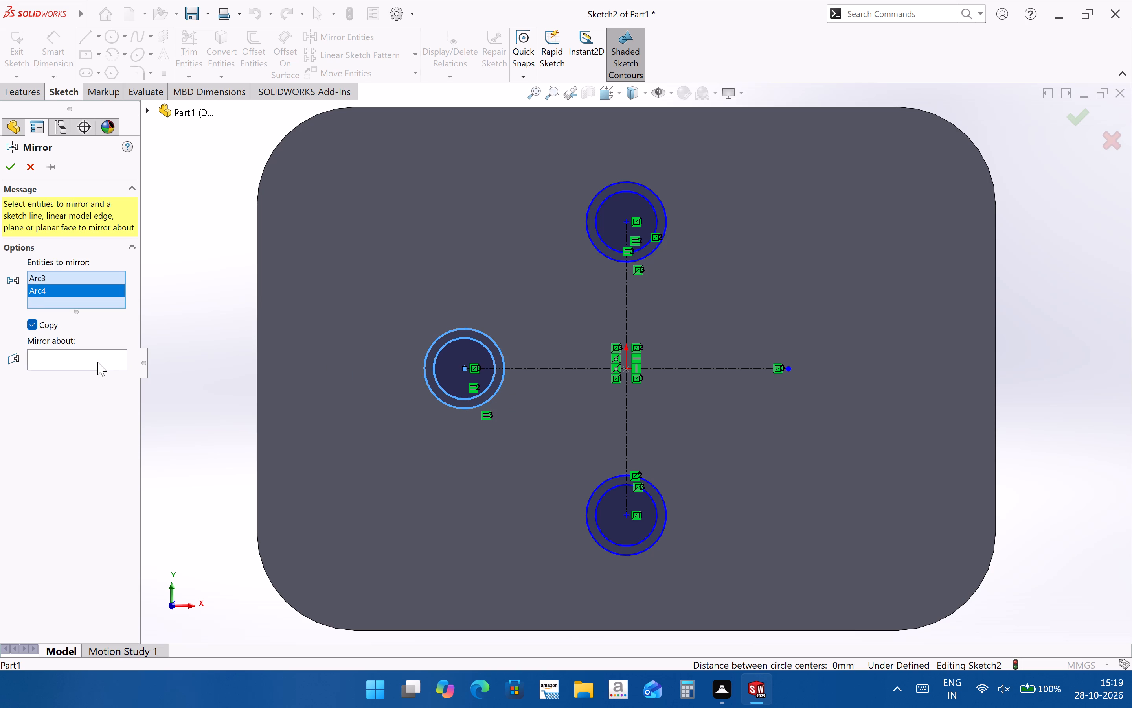
left_click(626, 391)
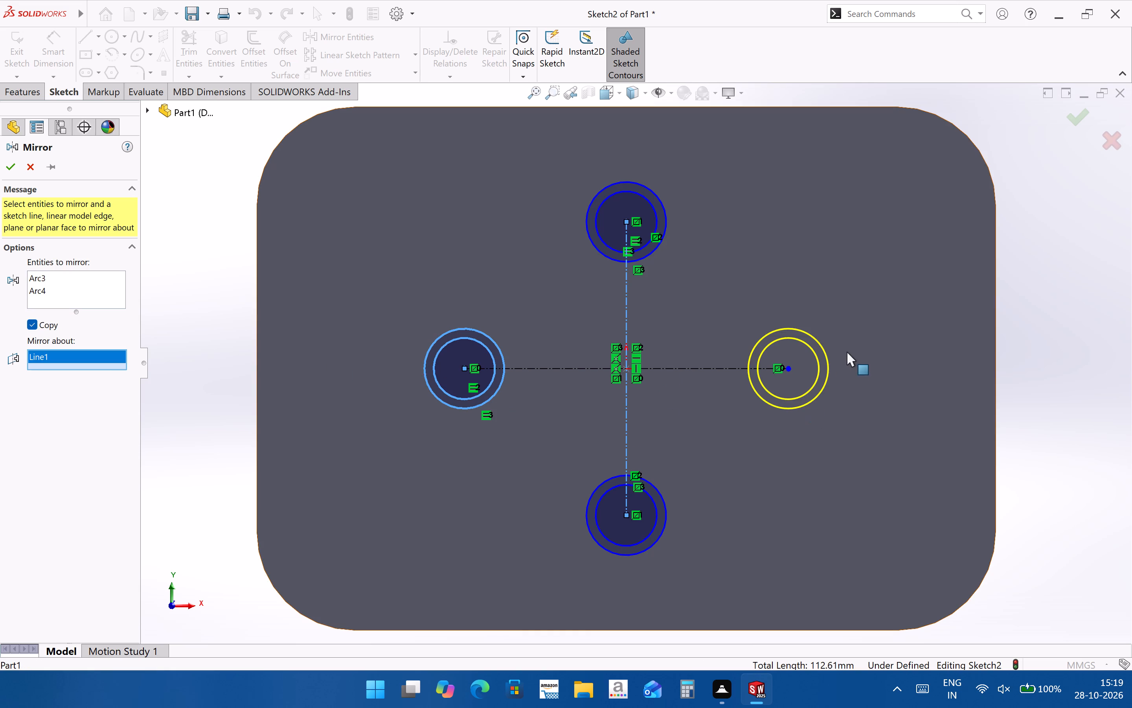
left_click(8, 163)
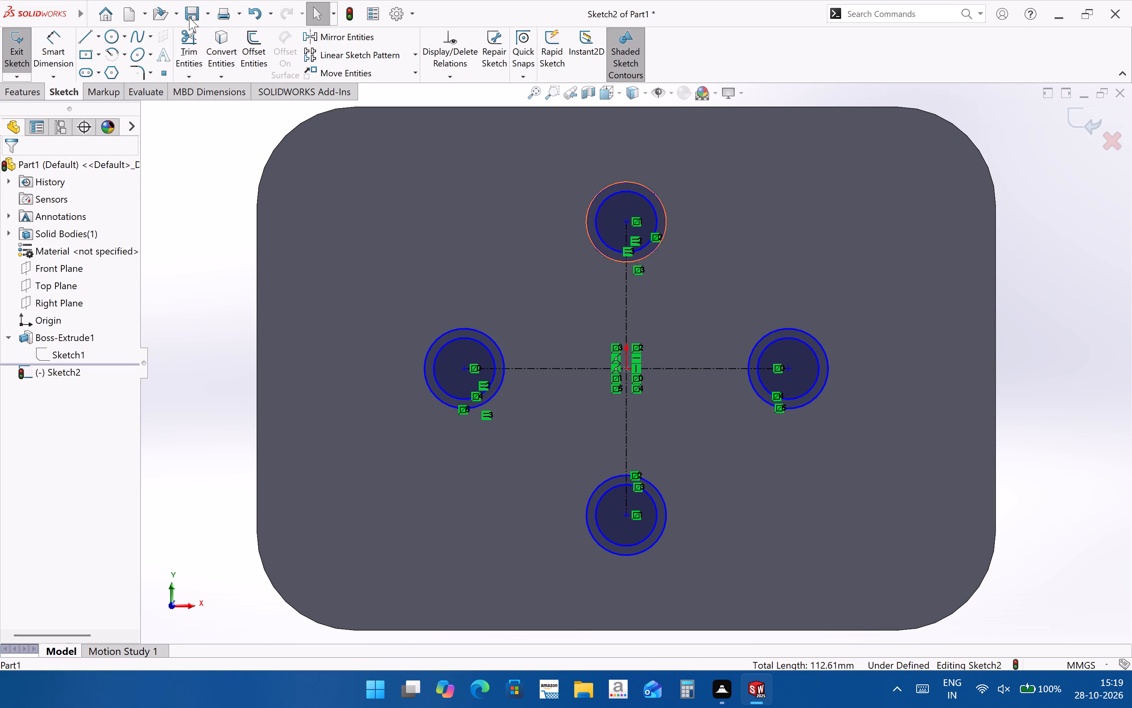
Dimension the horizontal centerline's length as 45 mm, placing the dimension above the line.
left_click(62, 40)
left_click(544, 370)
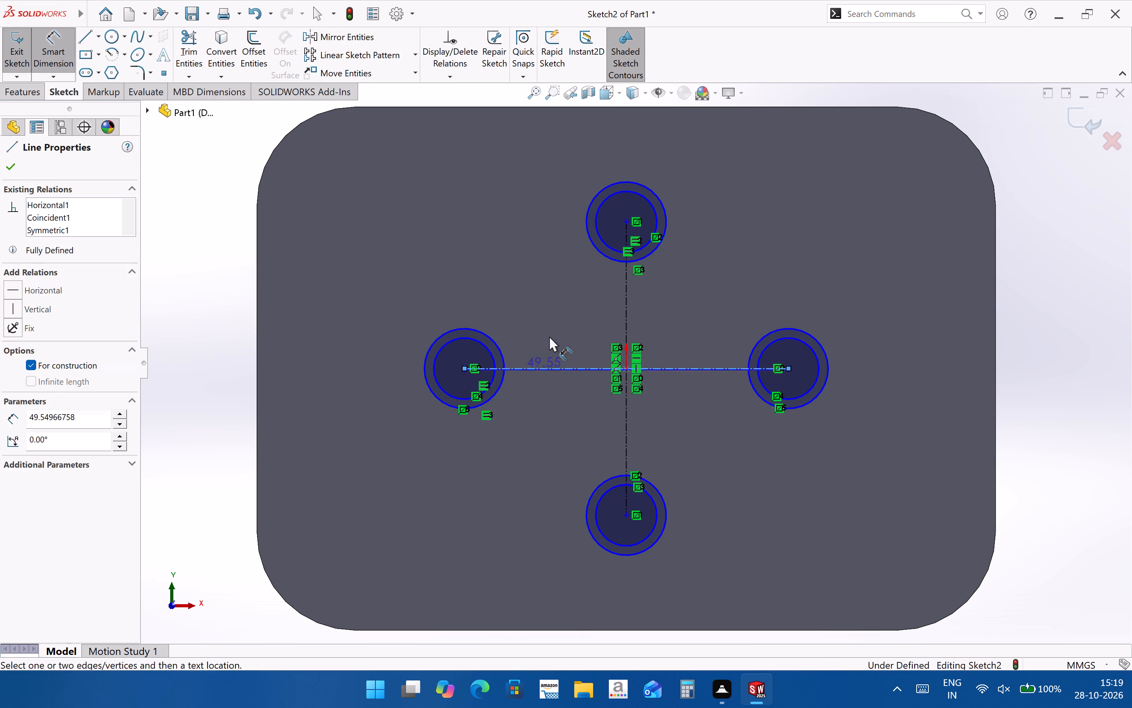
left_click(549, 330)
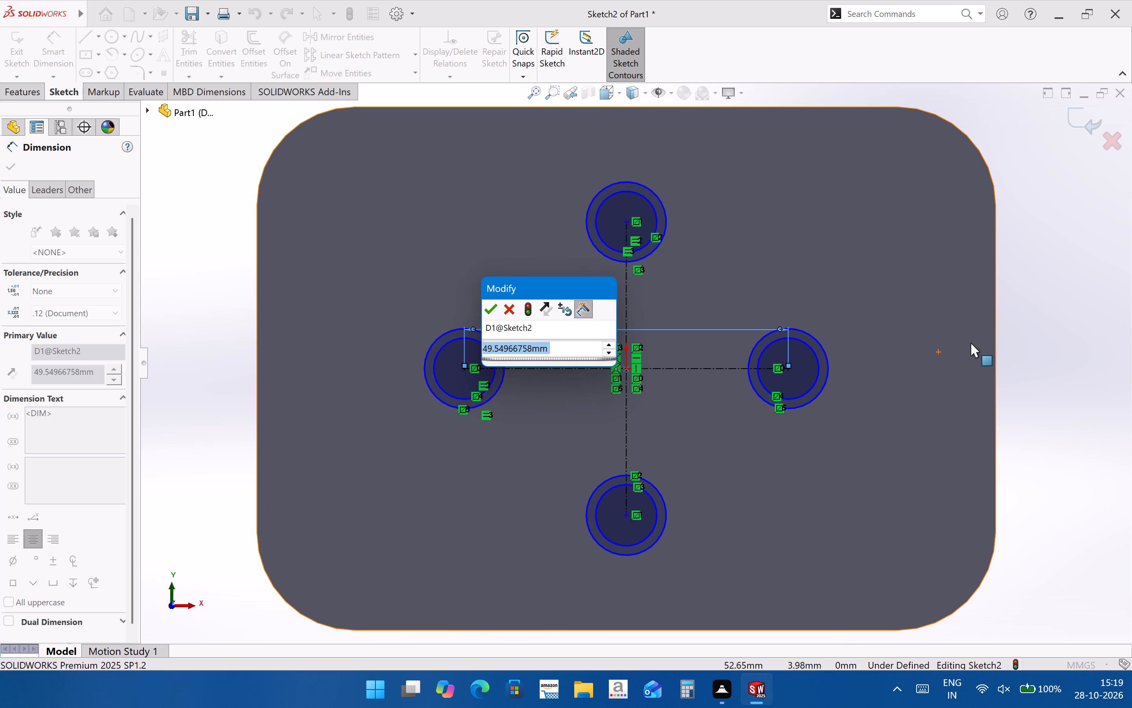
key("4")
key("5")
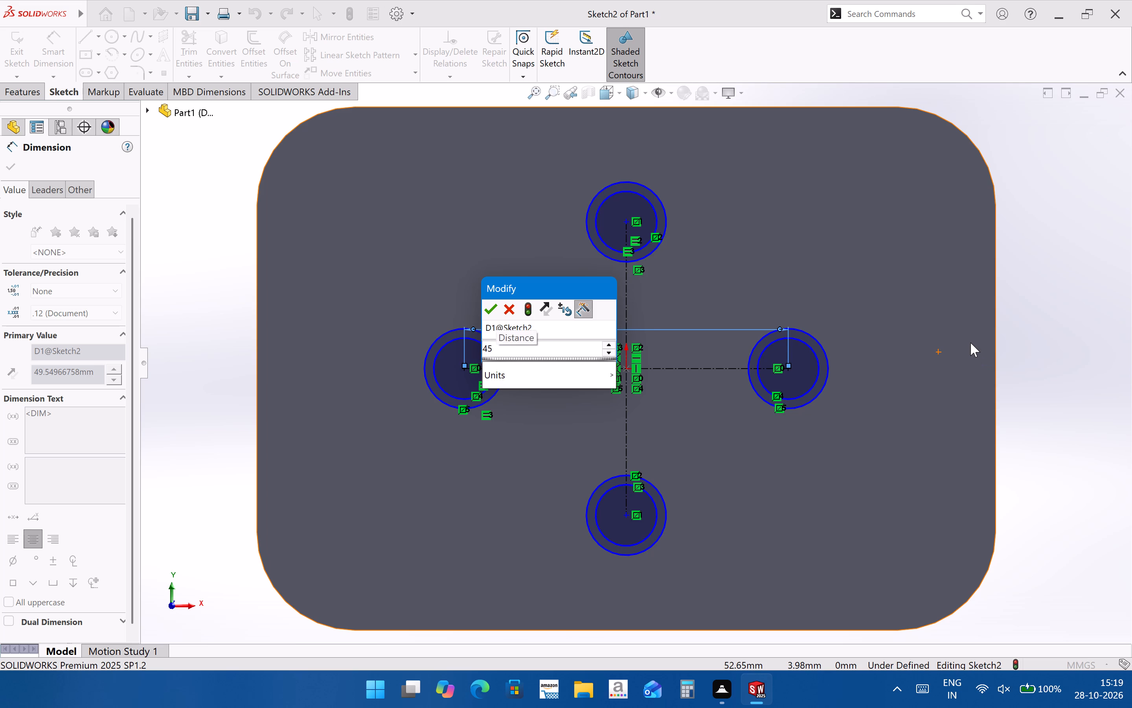
key("Return")
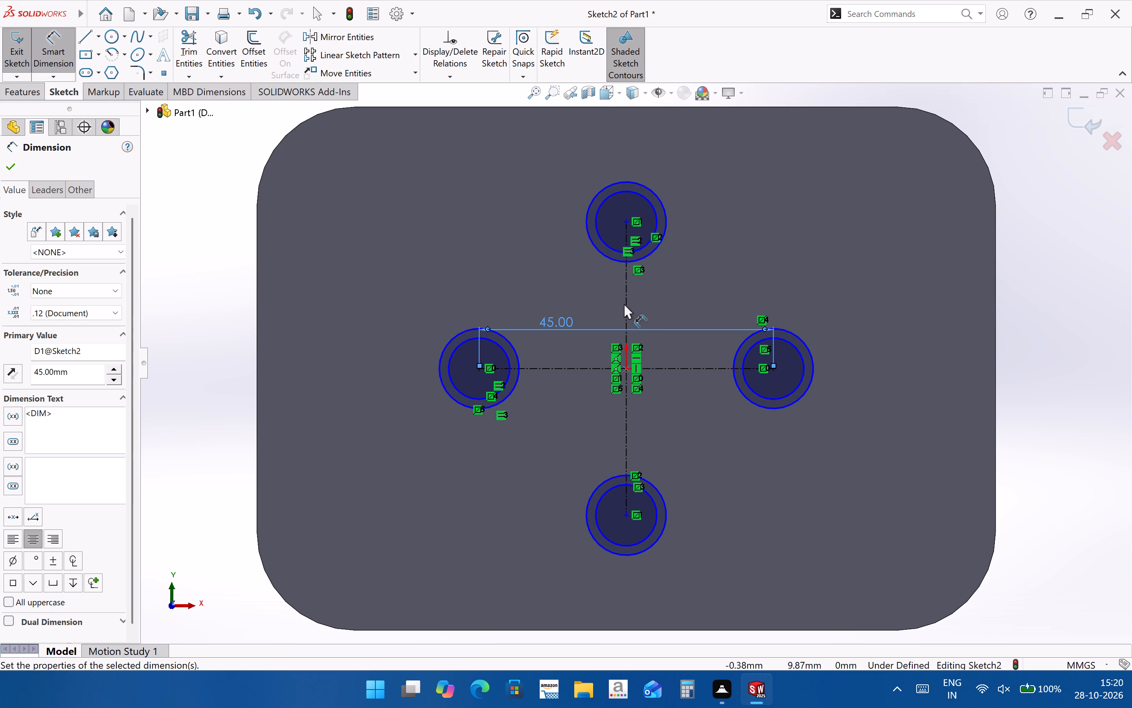
Dimension the vertical centerline's length as 80 mm, placing the dimension to its right.
left_click(627, 304)
left_click(696, 300)
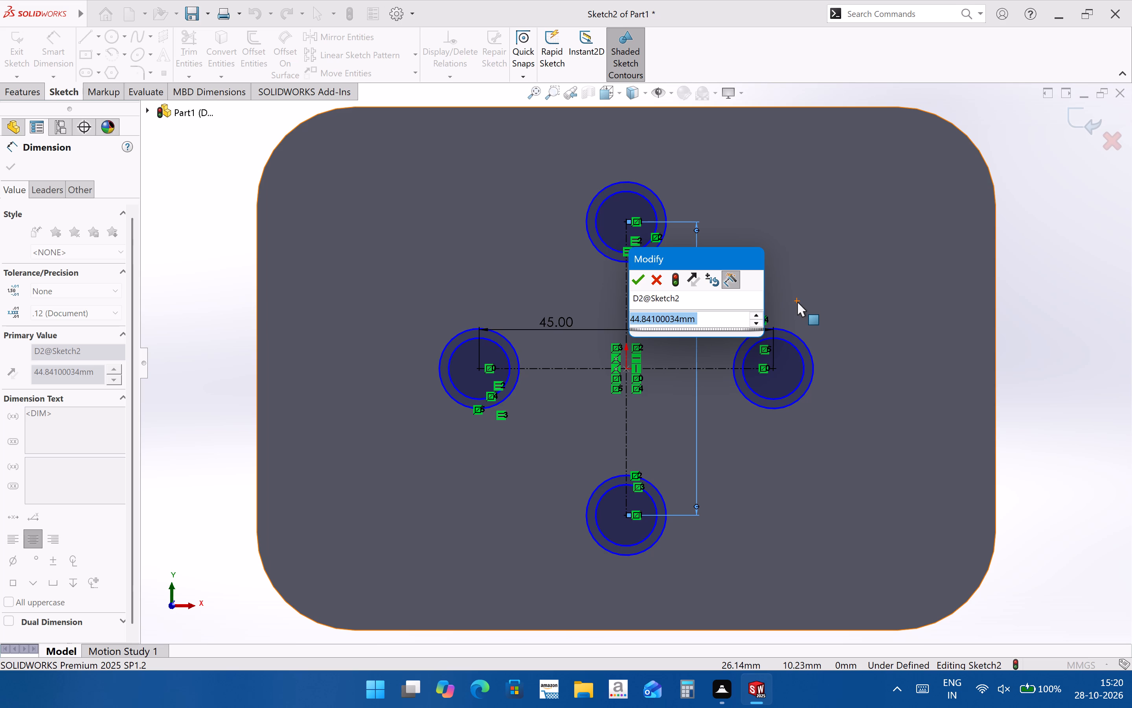
key("8")
key("0")
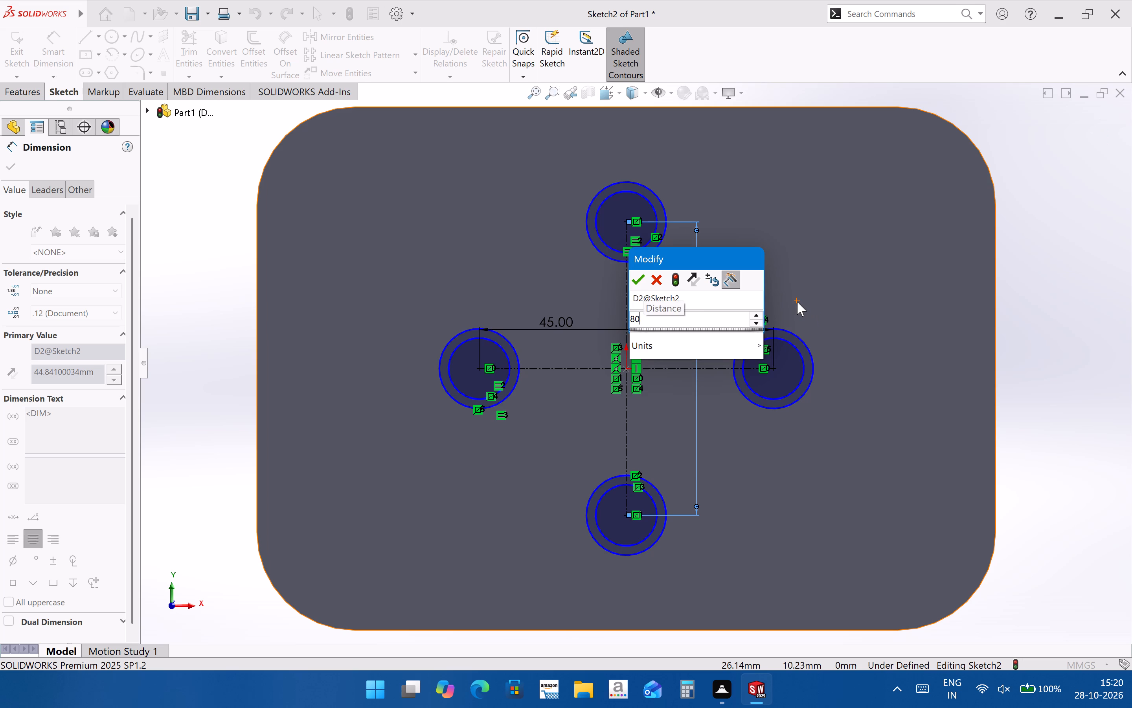
key("Return")
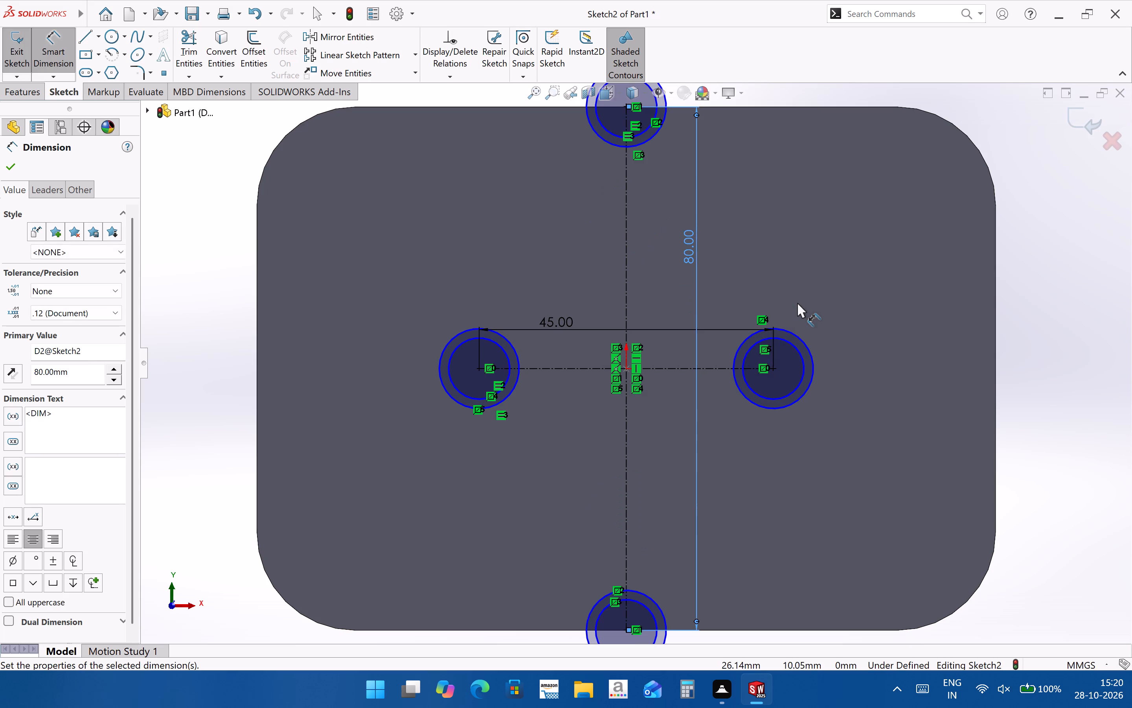
Change the vertical centerline's length dimension to 45 mm.
scroll(650, 327, "up", 3)
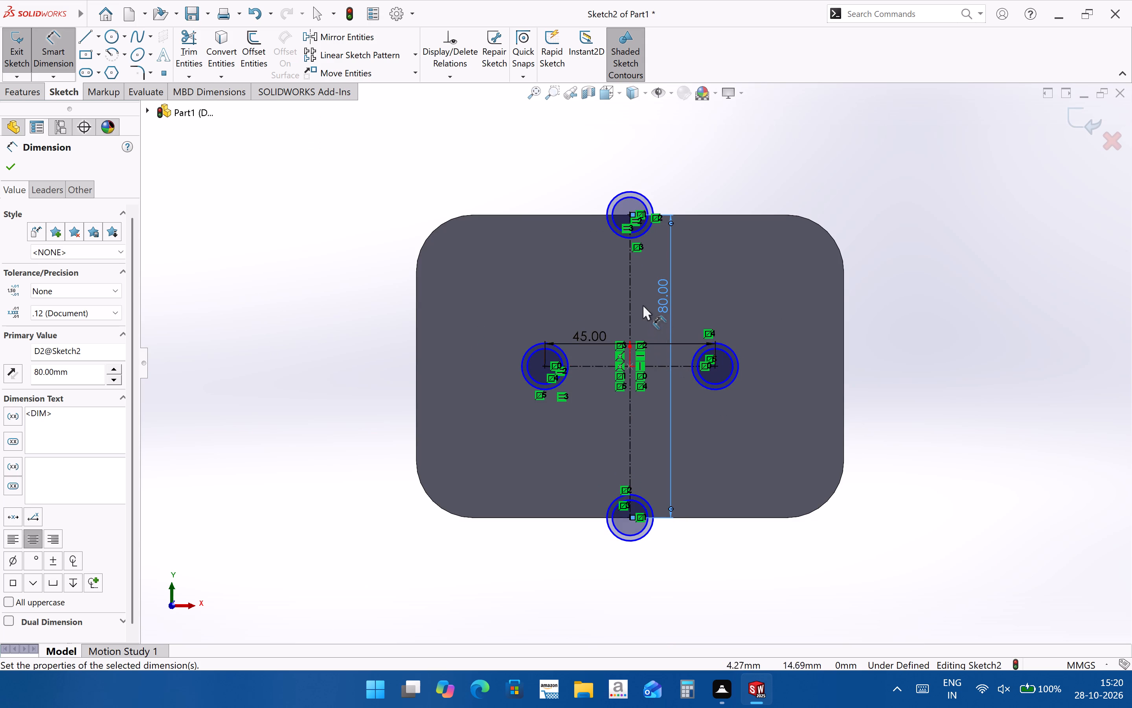
scroll(631, 303, "down", 2)
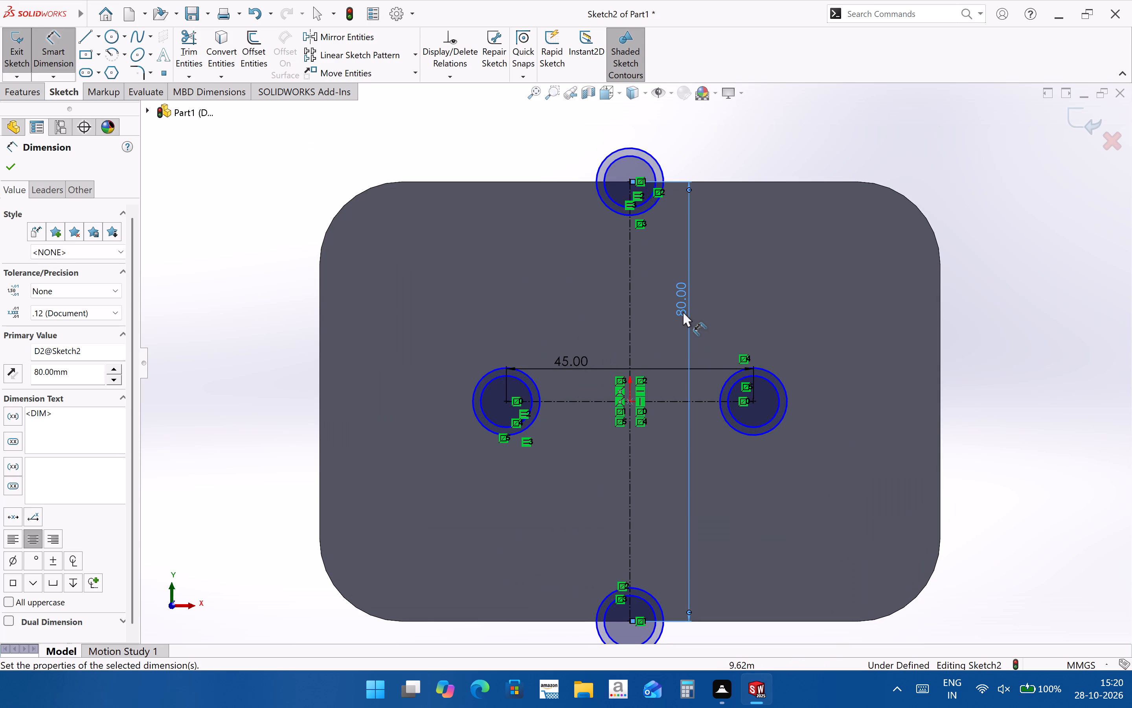
double_click(683, 305)
type("45")
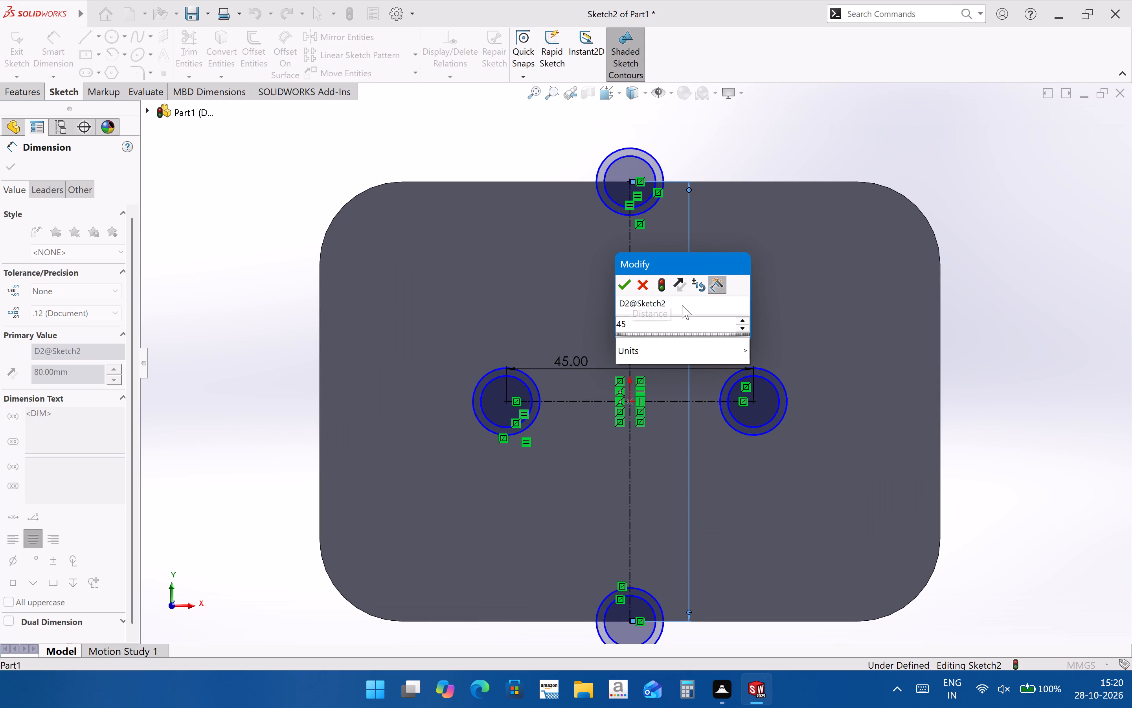
key("Return")
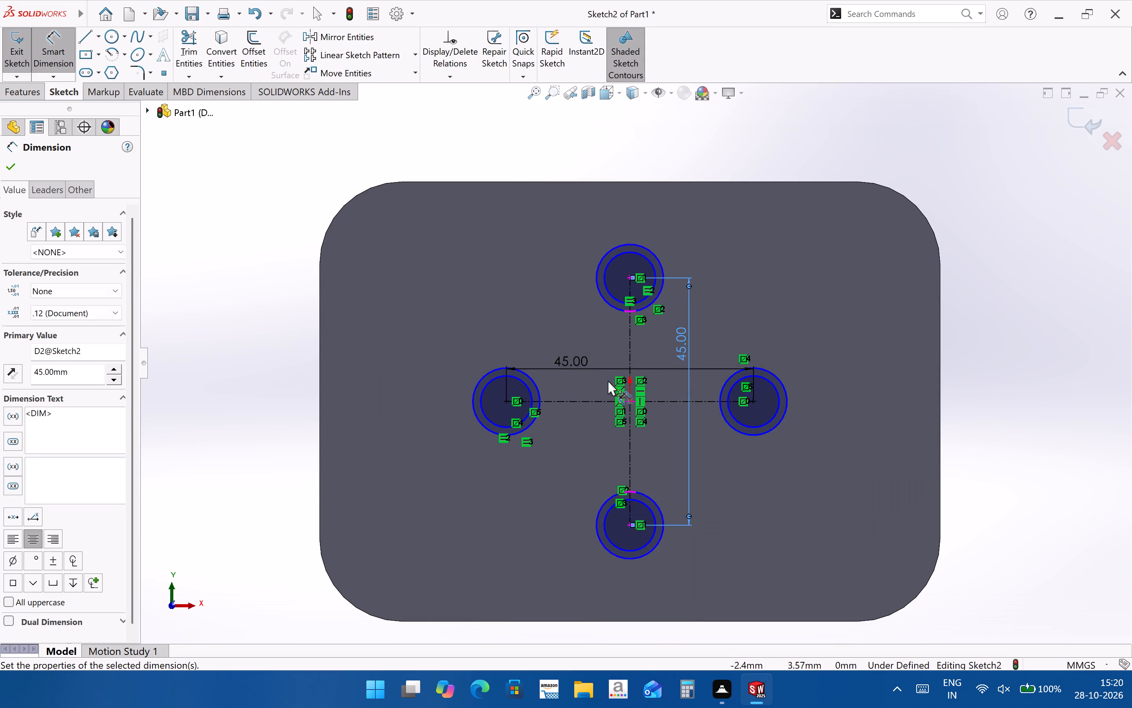
Change the horizontal centerline's length dimension to 80 mm.
double_click(572, 366)
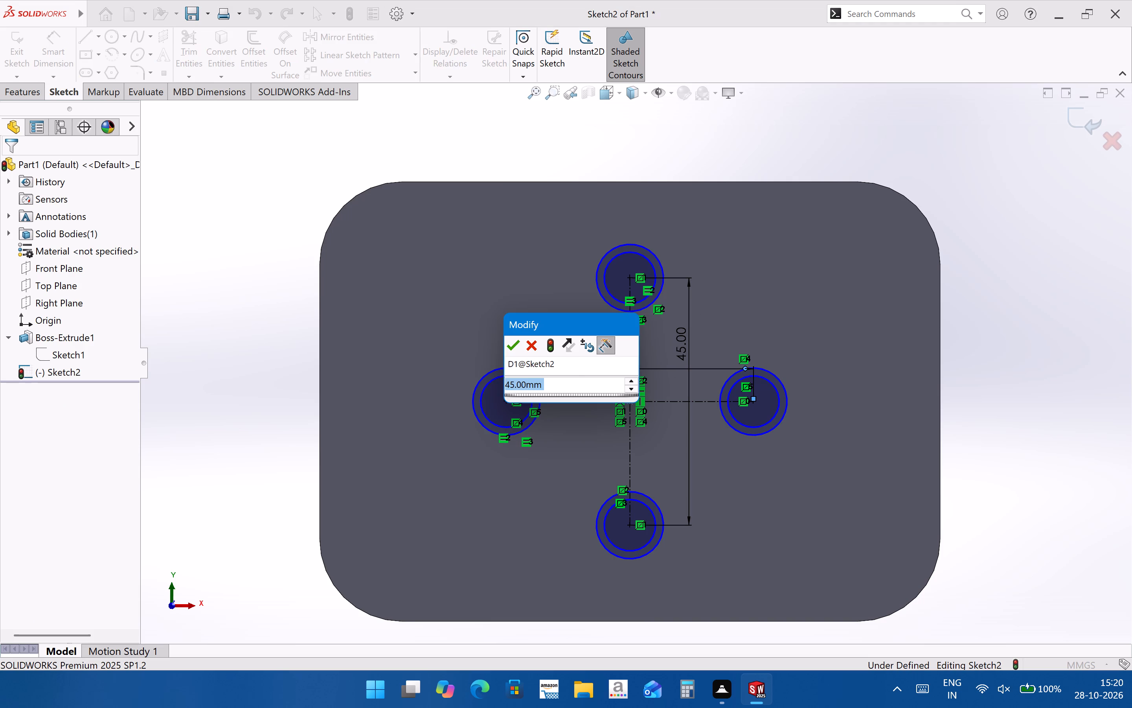
type("80")
key("Return")
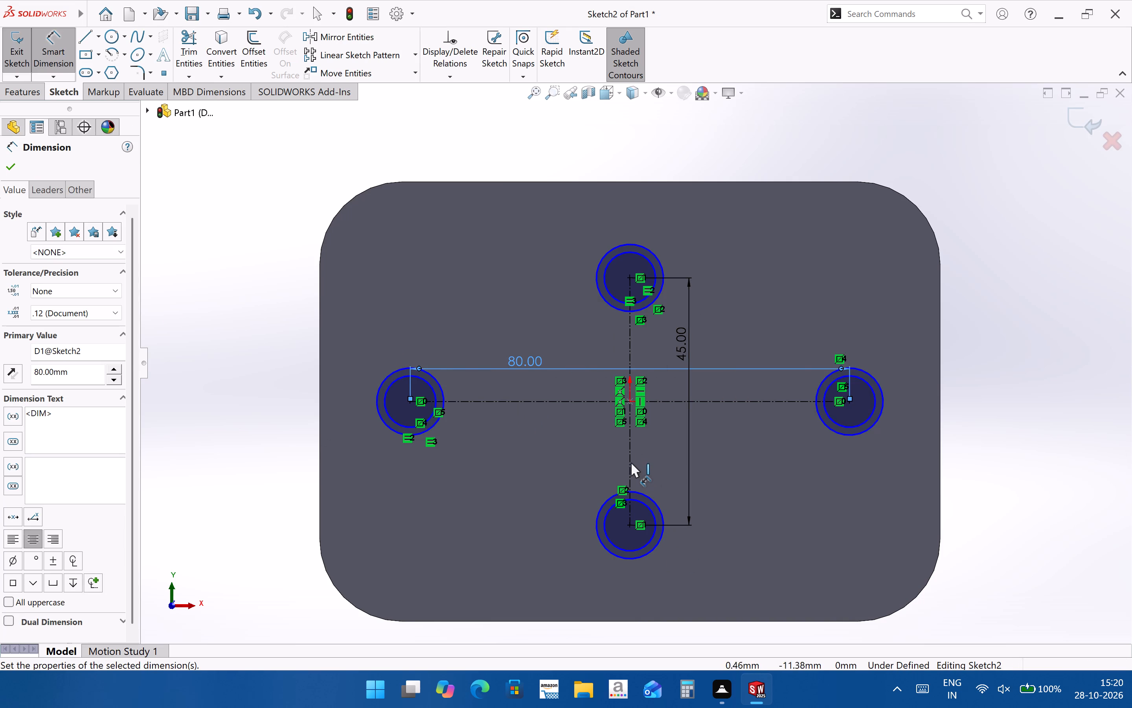
Sketch a large circle centred on the origin with a radius of about 29.1 mm.
scroll(628, 451, "up", 1)
scroll(669, 324, "down", 1)
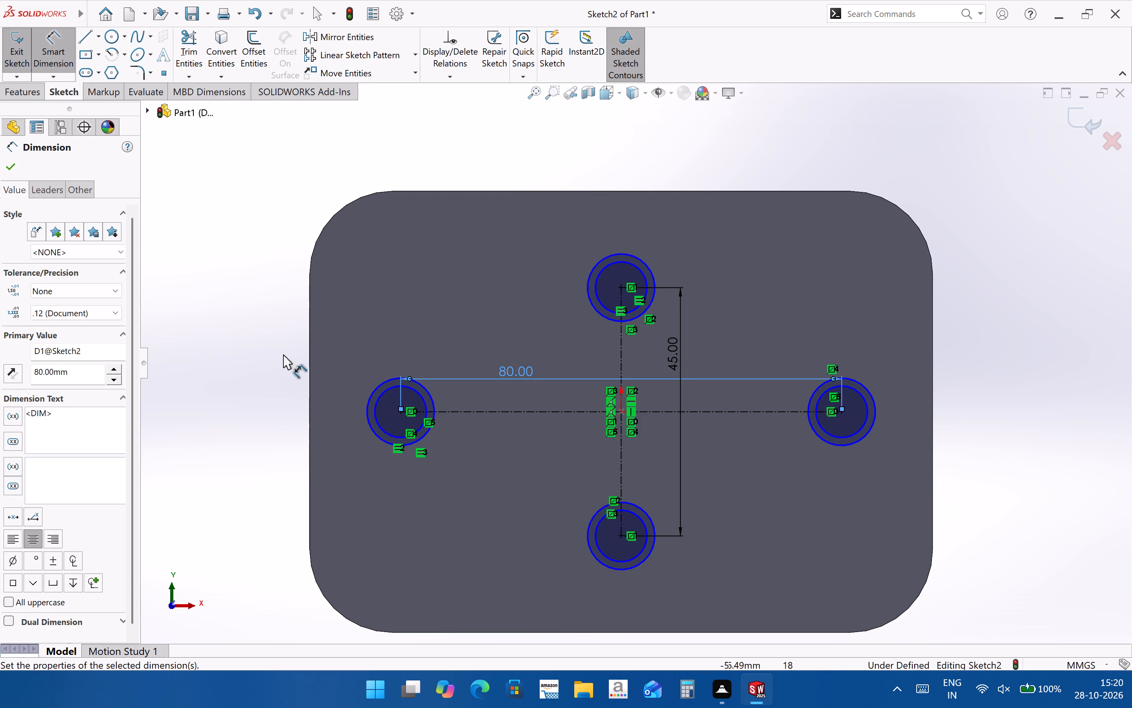
scroll(526, 385, "down", 1)
scroll(603, 435, "up", 1)
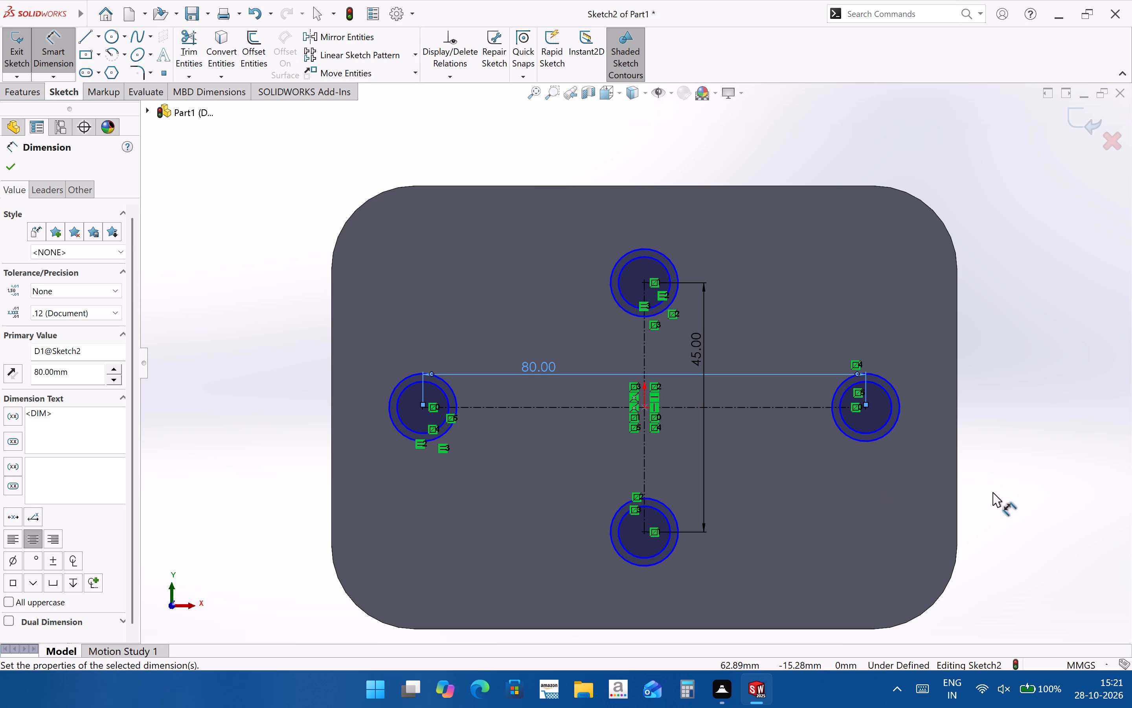
left_click(107, 43)
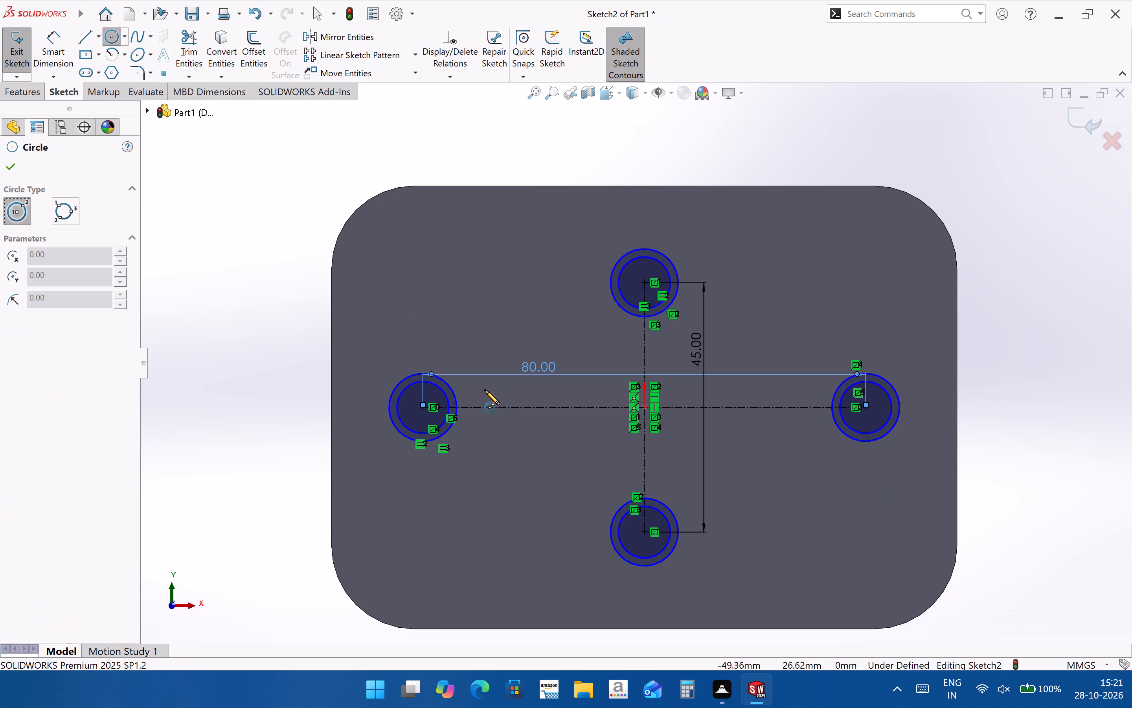
left_click(643, 409)
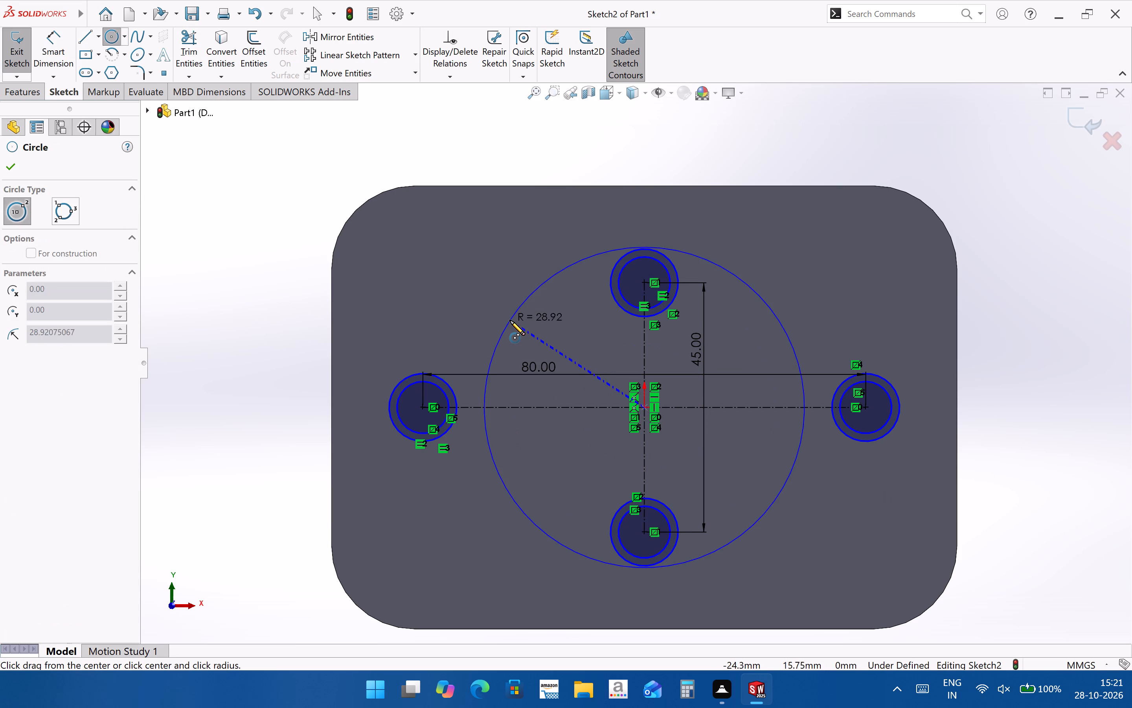
left_click(509, 319)
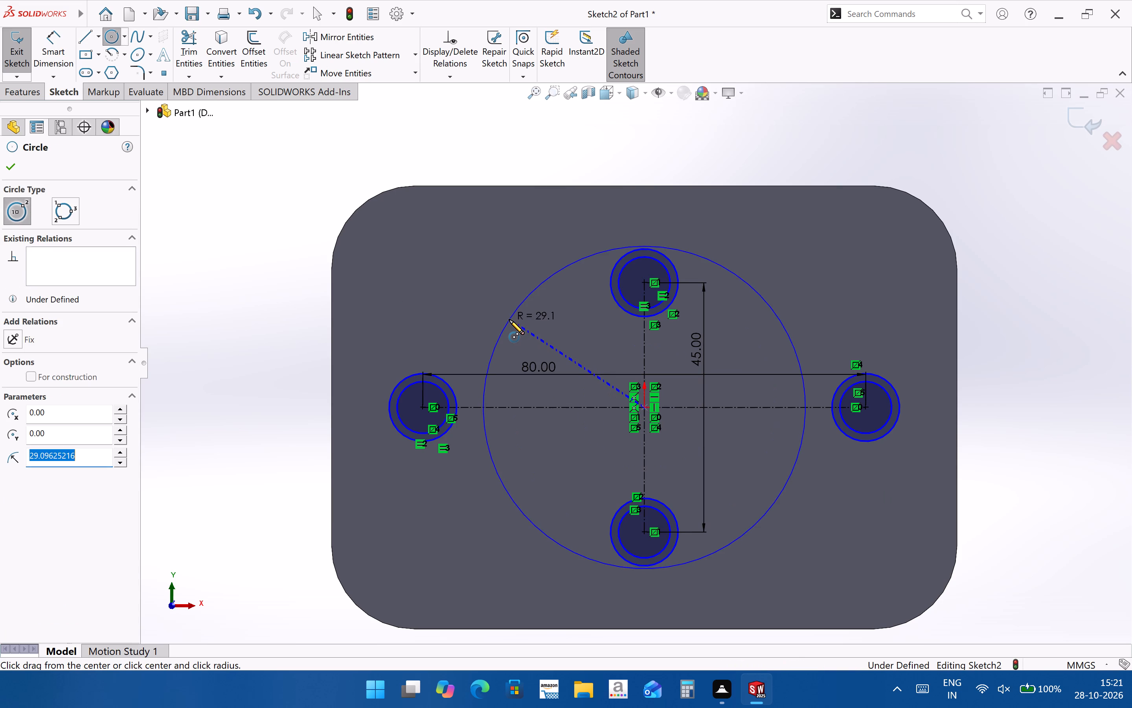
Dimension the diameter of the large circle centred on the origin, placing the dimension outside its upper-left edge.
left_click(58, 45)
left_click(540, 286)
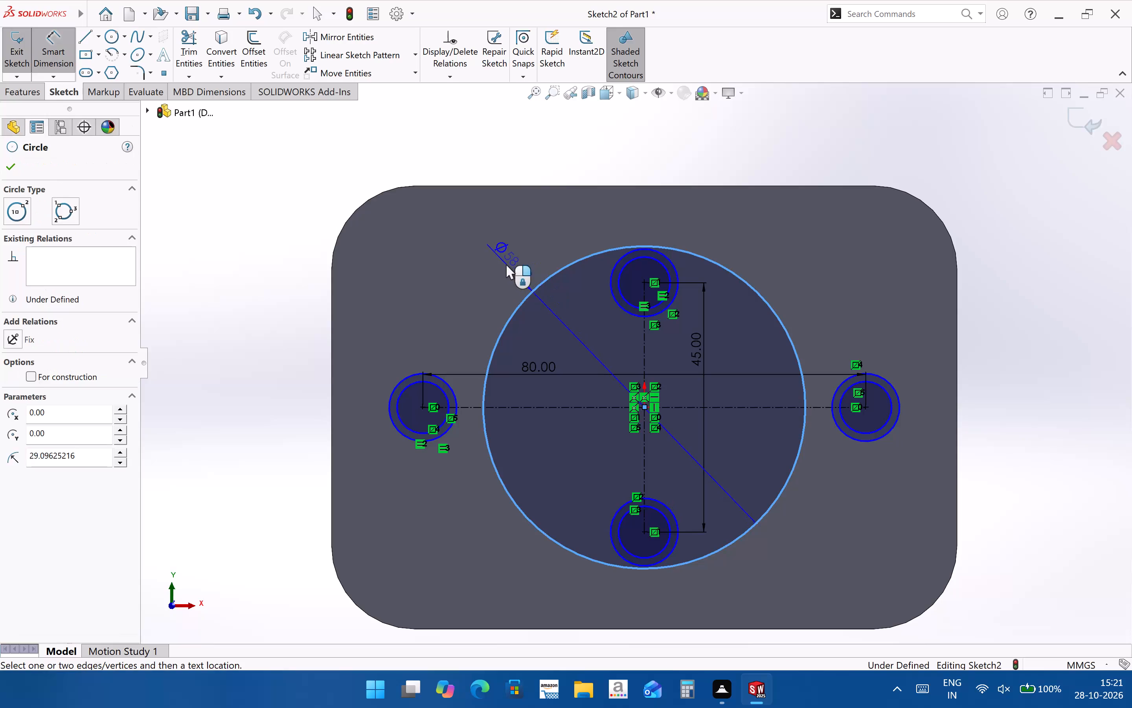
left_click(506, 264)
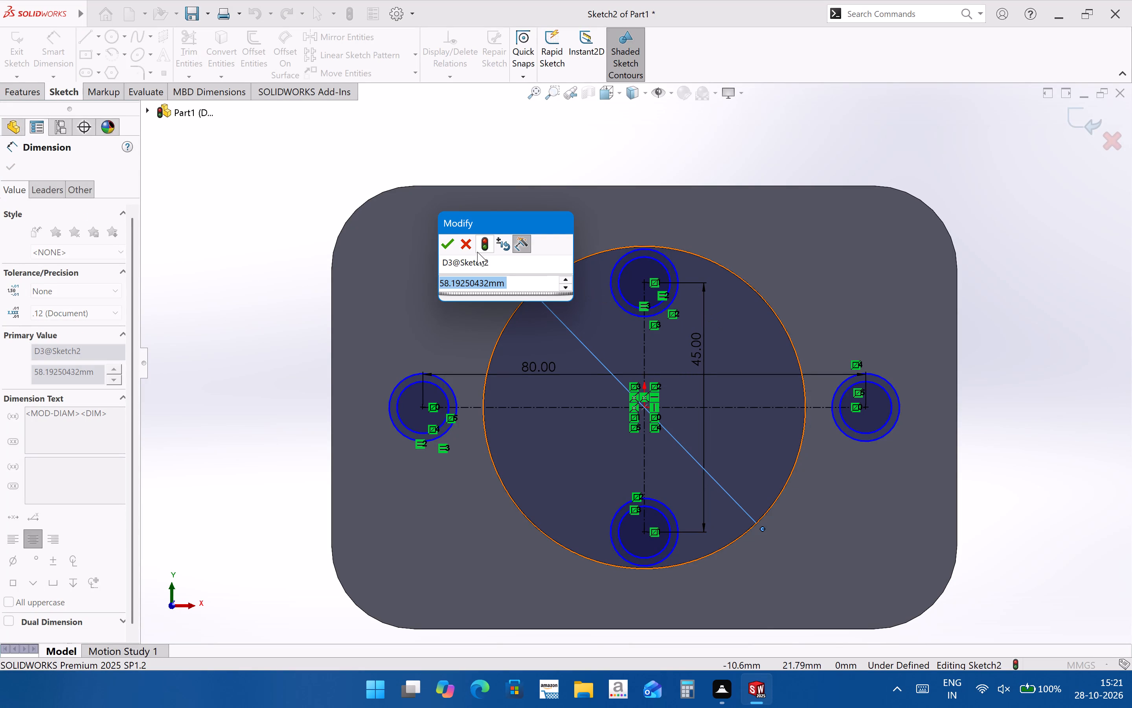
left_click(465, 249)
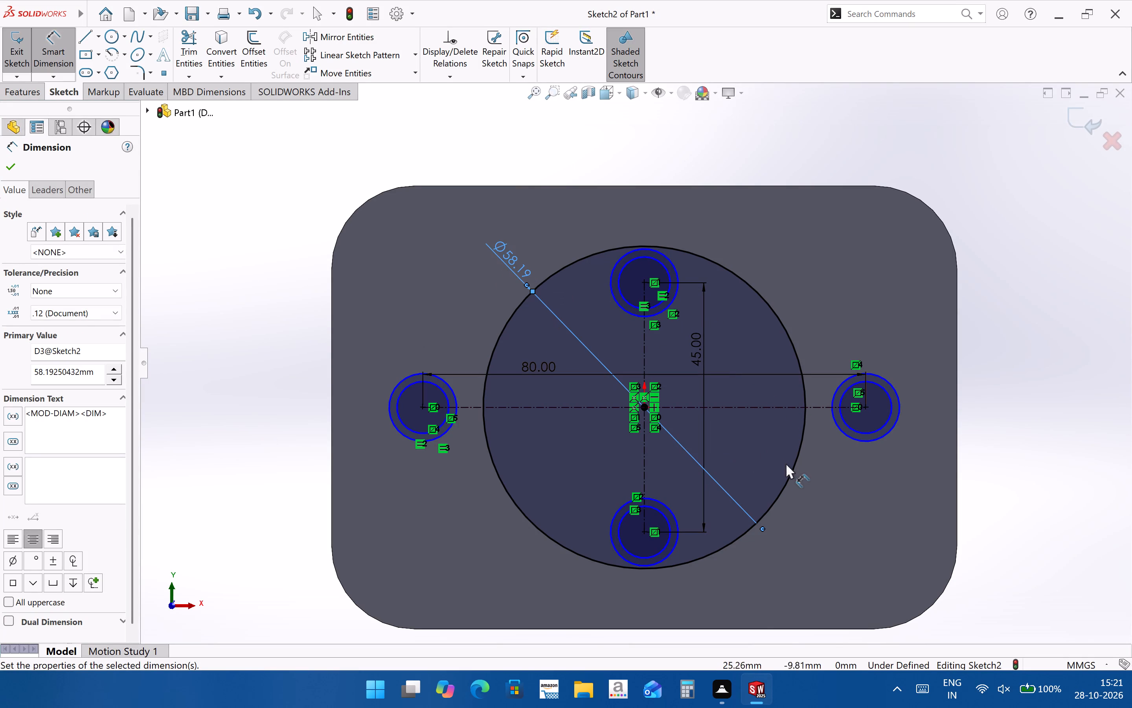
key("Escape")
Delete the large central circle from the sketch.
left_click(788, 481)
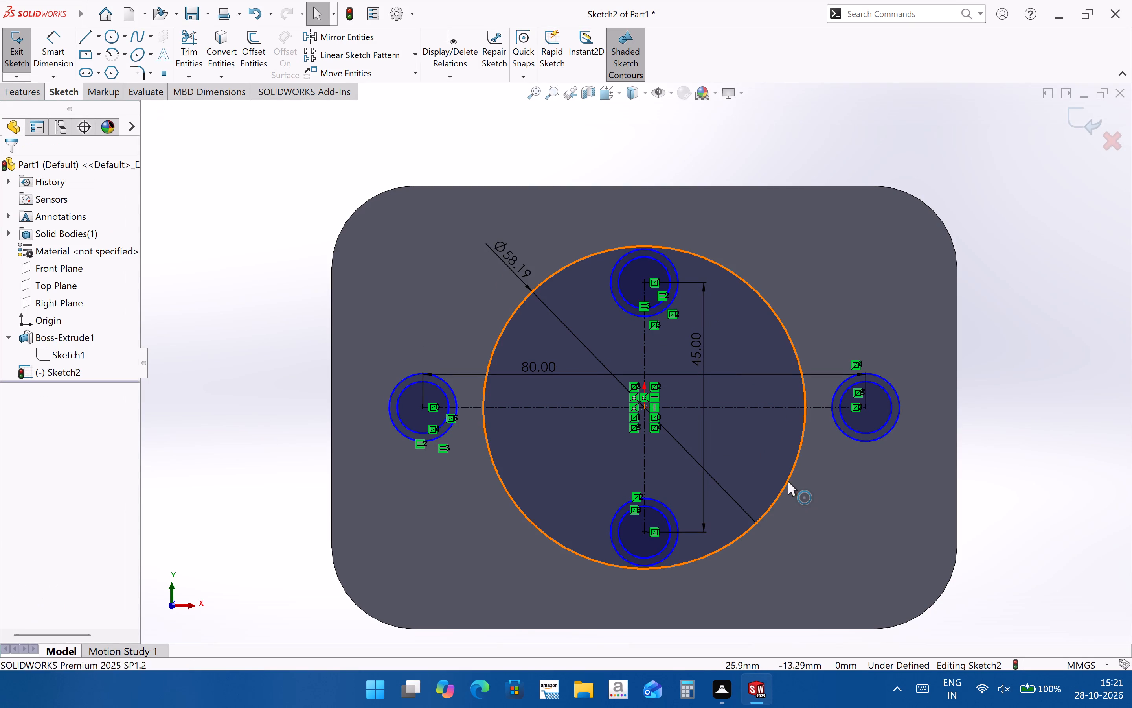
key("Delete")
left_click(487, 344)
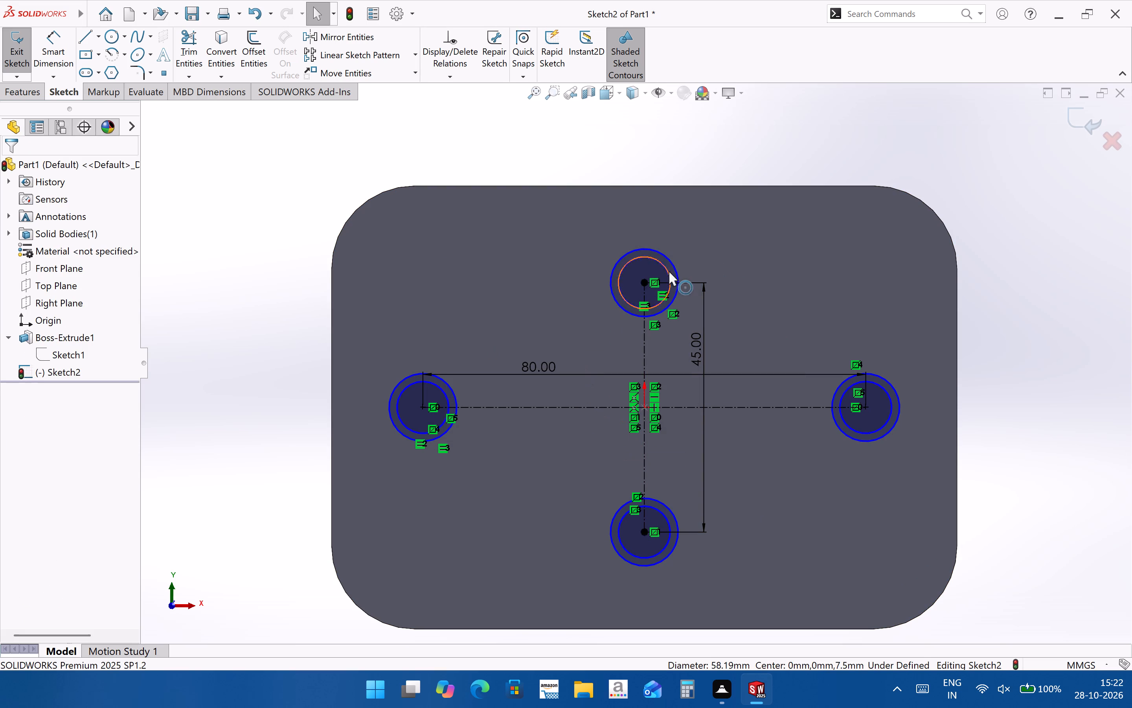
Dimension the diameter of the inner circle in the top concentric pair as 20 mm.
left_click(39, 50)
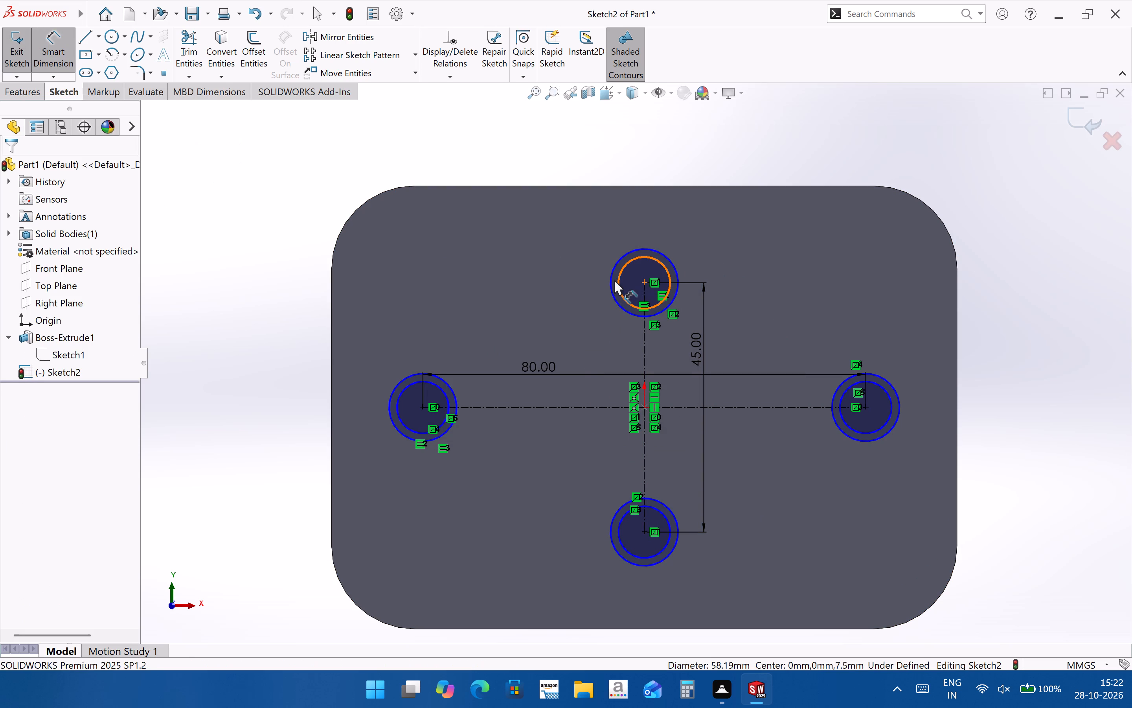
left_click(653, 260)
left_click(669, 222)
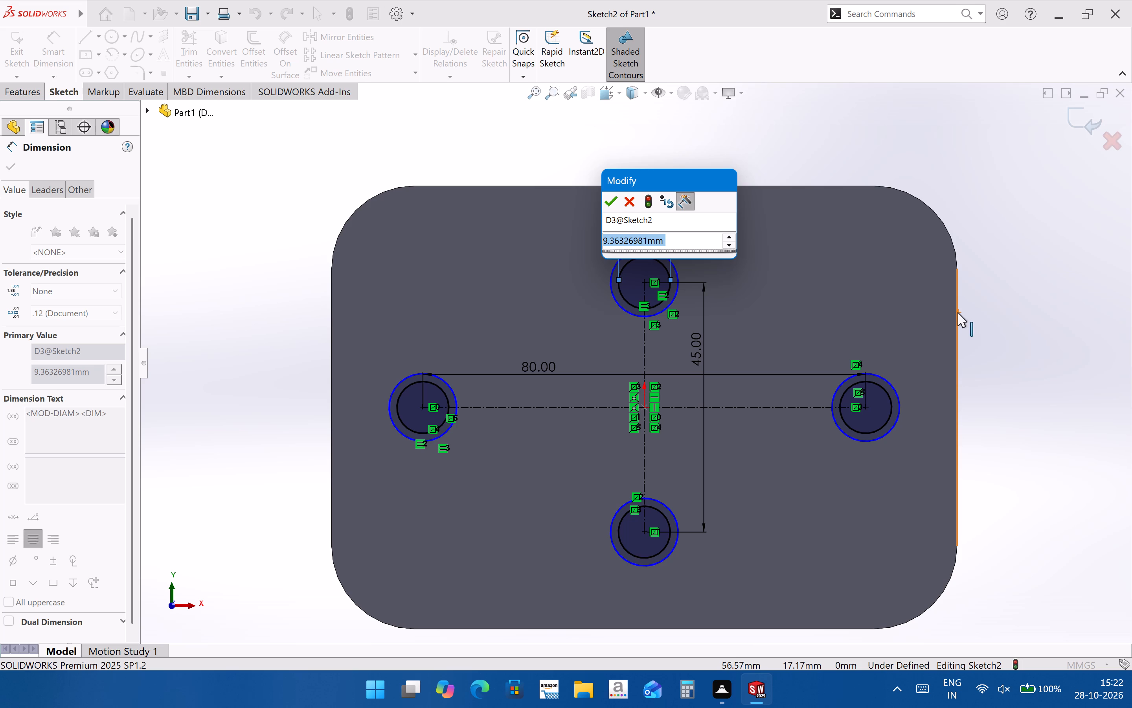
key("2")
key("0")
key("Return")
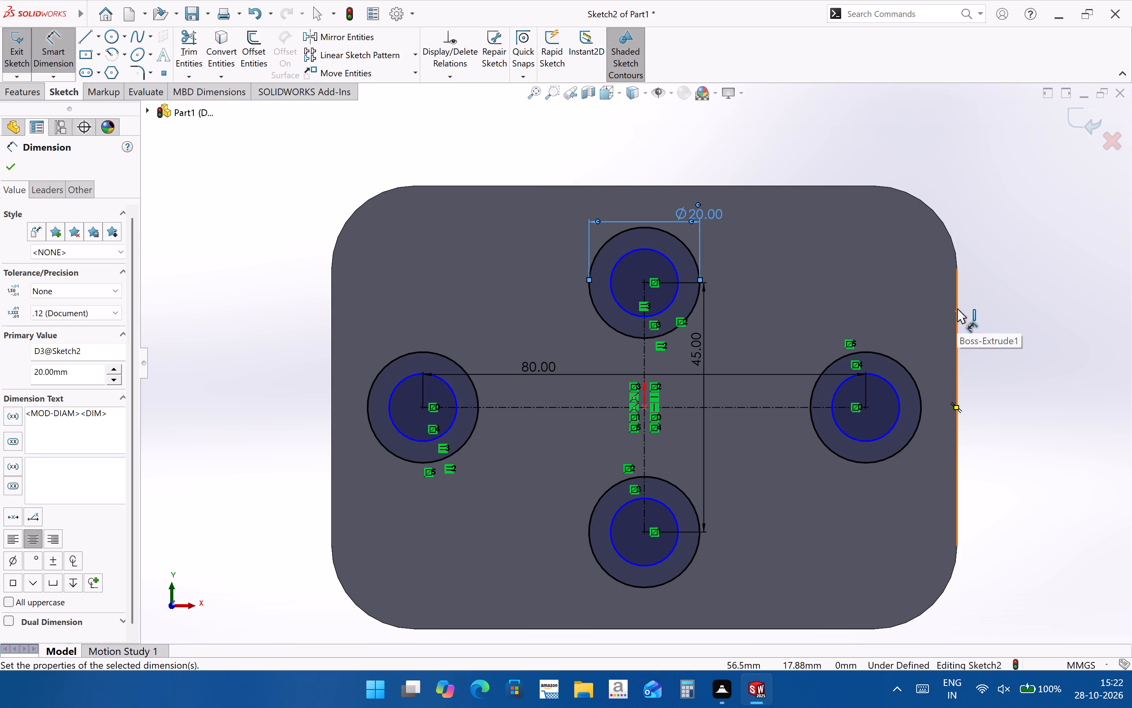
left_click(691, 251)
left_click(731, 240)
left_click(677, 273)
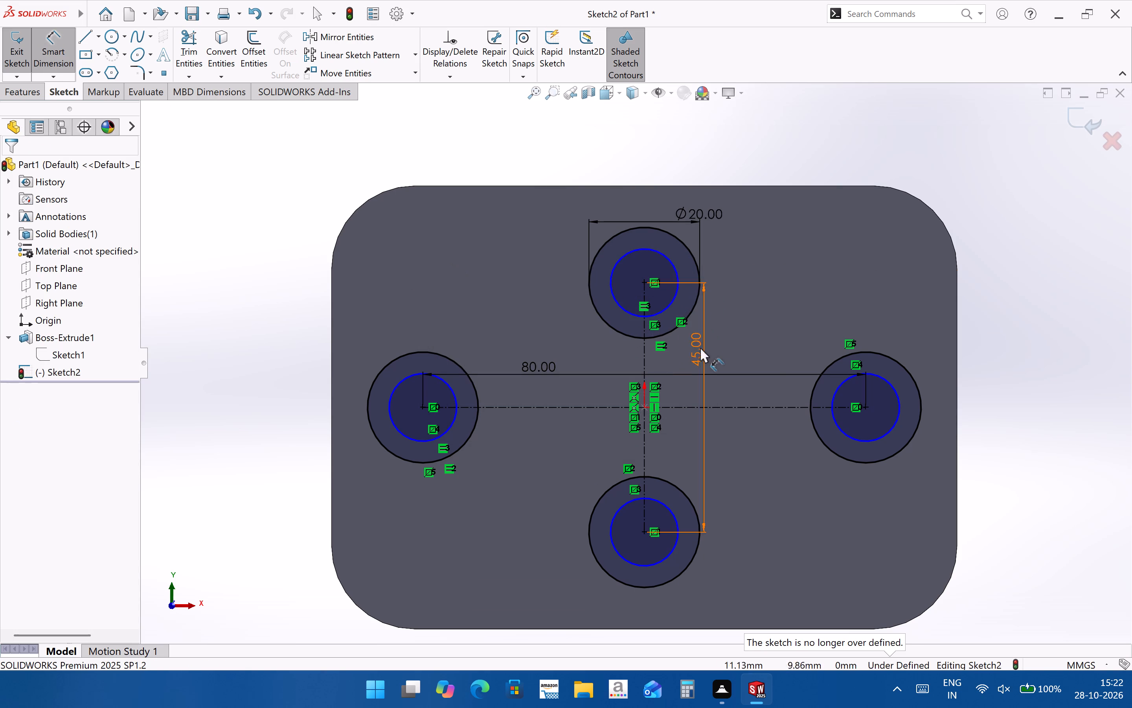
Dimension the diameter of the remaining undimensioned circle in the top concentric pair as 30 mm.
left_click(675, 301)
left_click(764, 278)
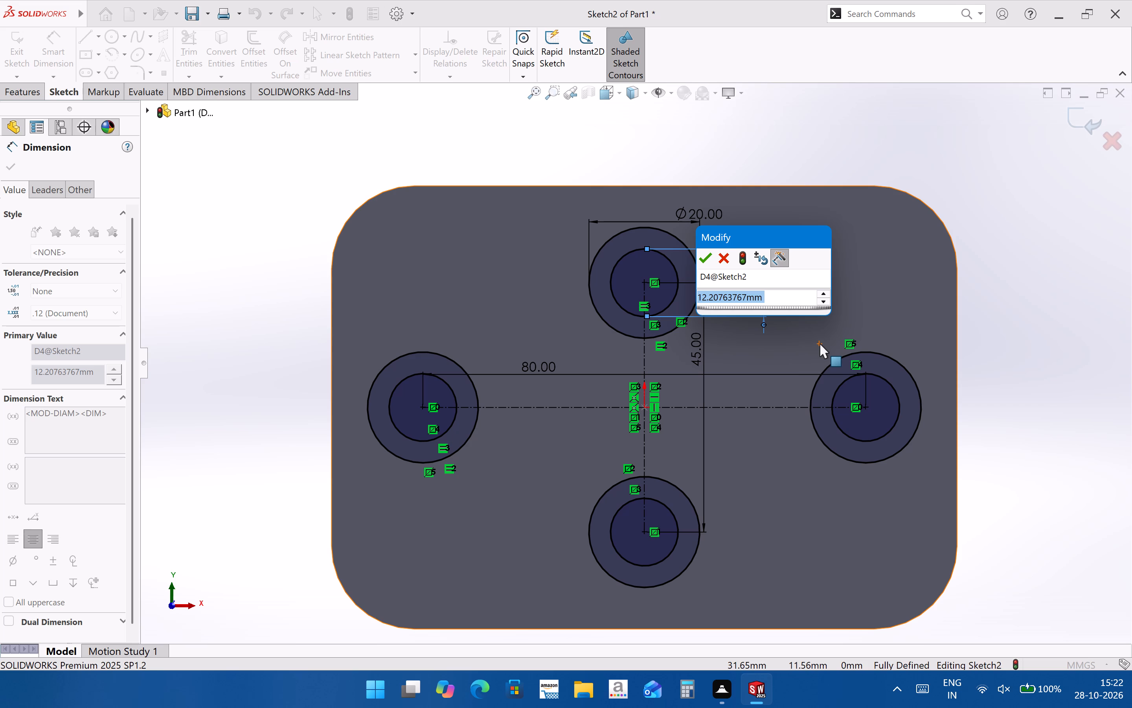
type("30")
key("Return")
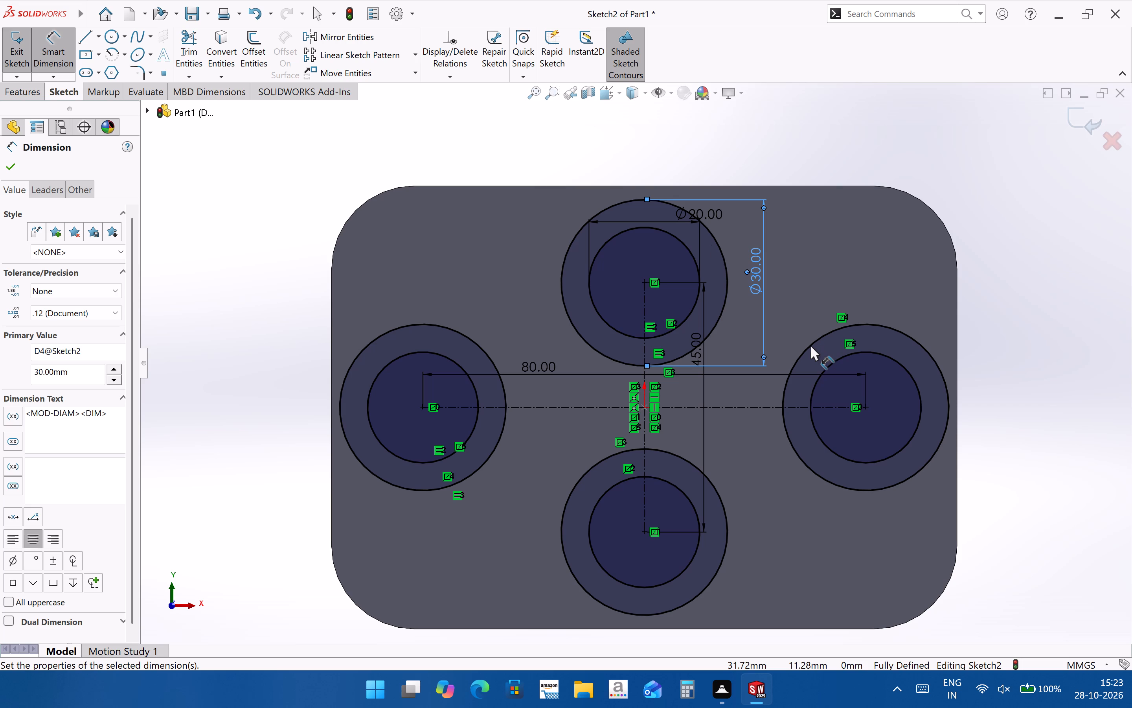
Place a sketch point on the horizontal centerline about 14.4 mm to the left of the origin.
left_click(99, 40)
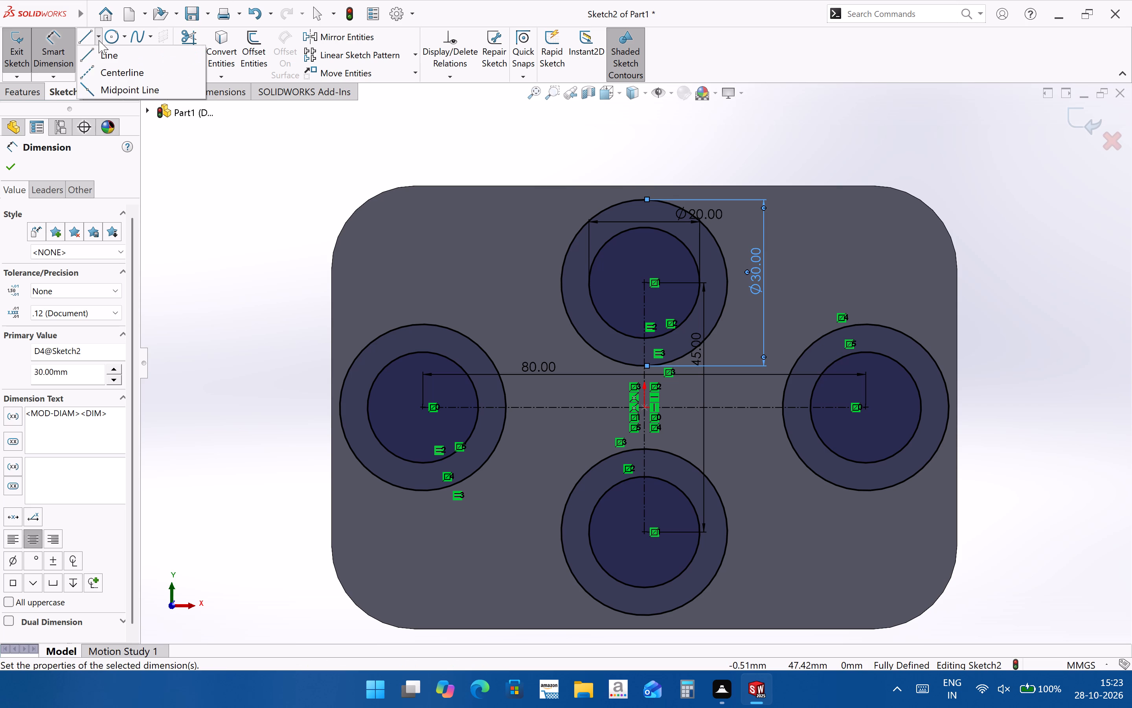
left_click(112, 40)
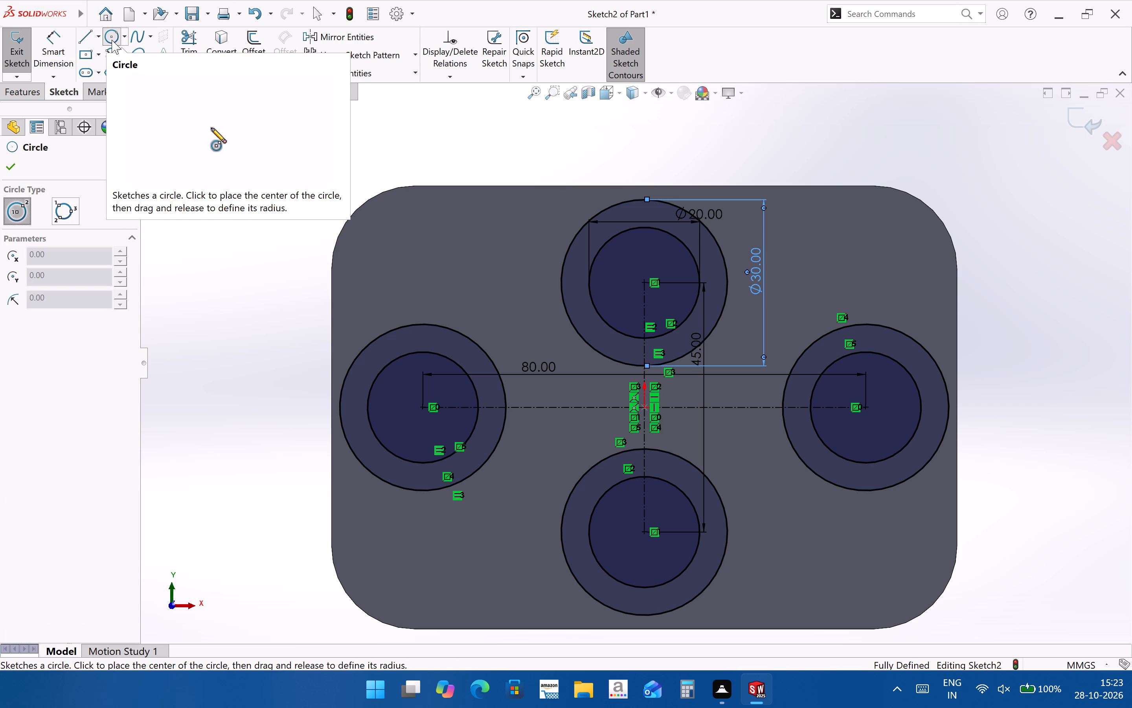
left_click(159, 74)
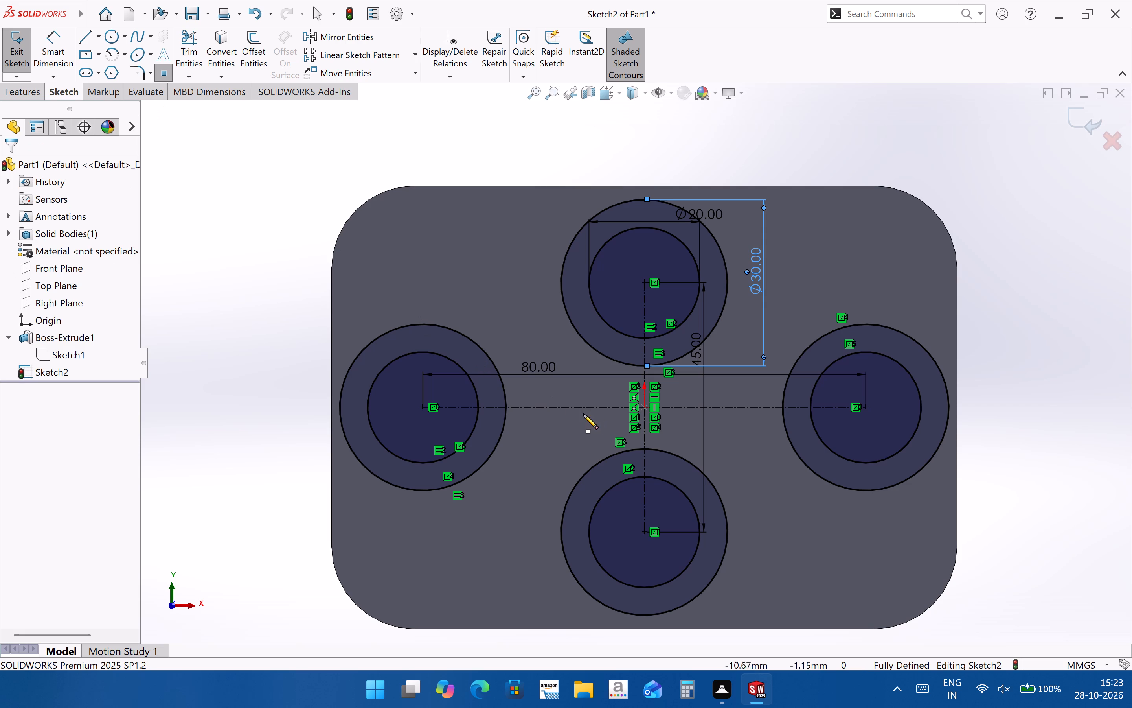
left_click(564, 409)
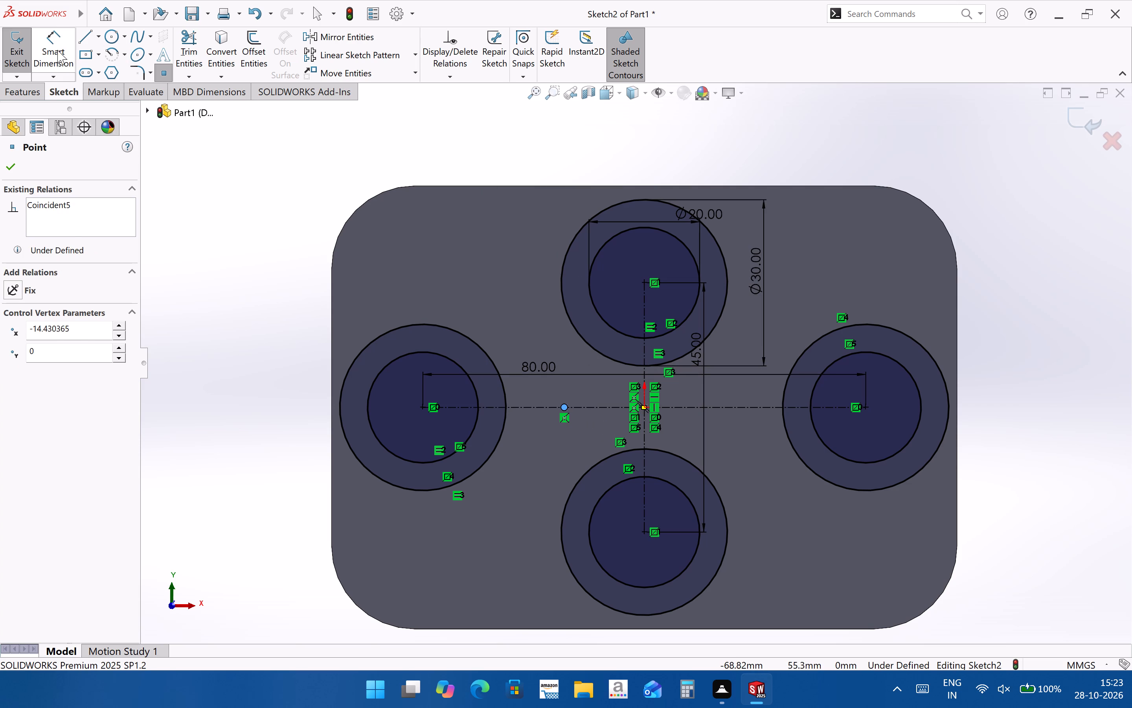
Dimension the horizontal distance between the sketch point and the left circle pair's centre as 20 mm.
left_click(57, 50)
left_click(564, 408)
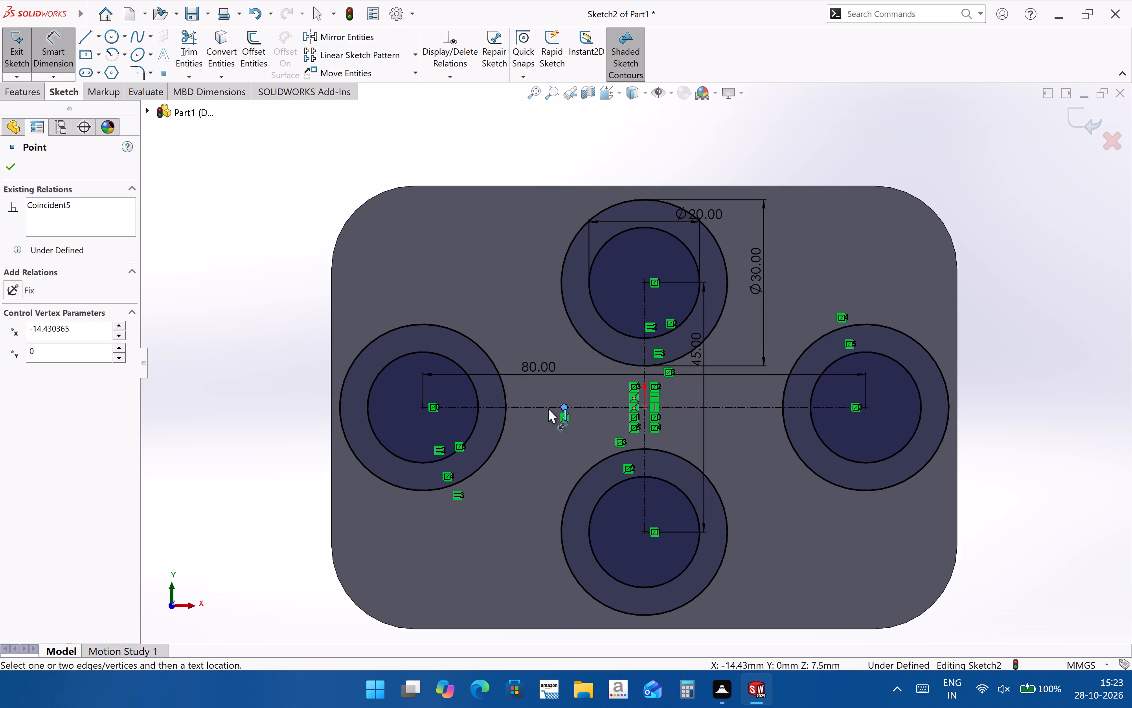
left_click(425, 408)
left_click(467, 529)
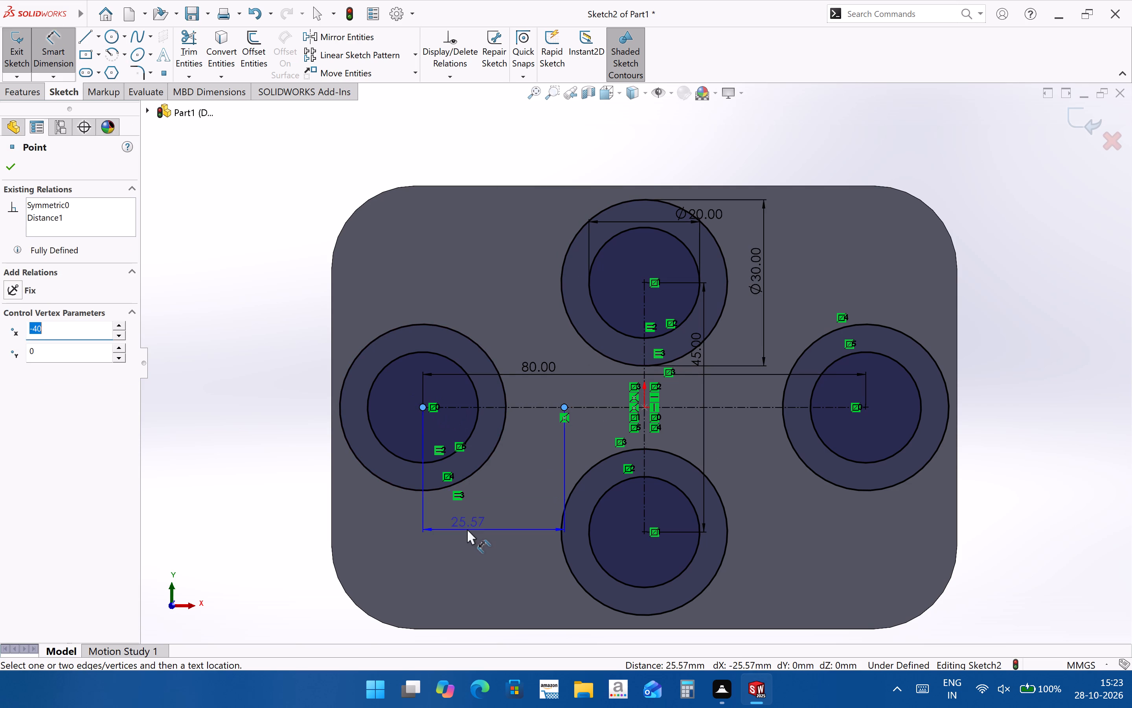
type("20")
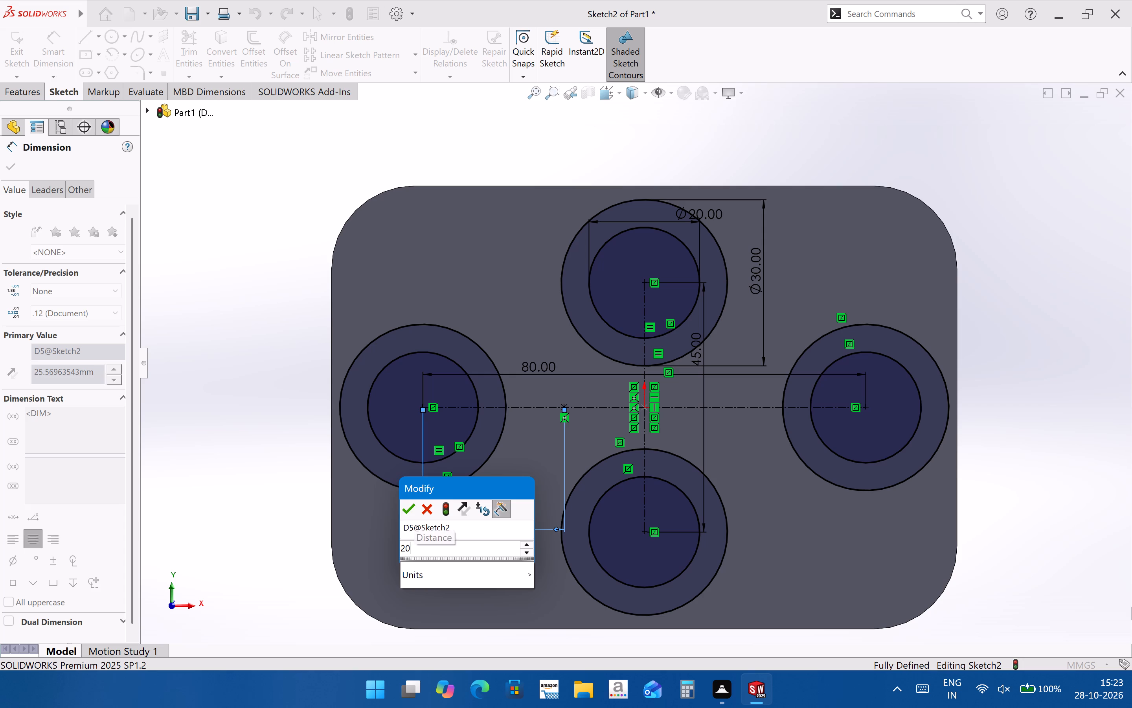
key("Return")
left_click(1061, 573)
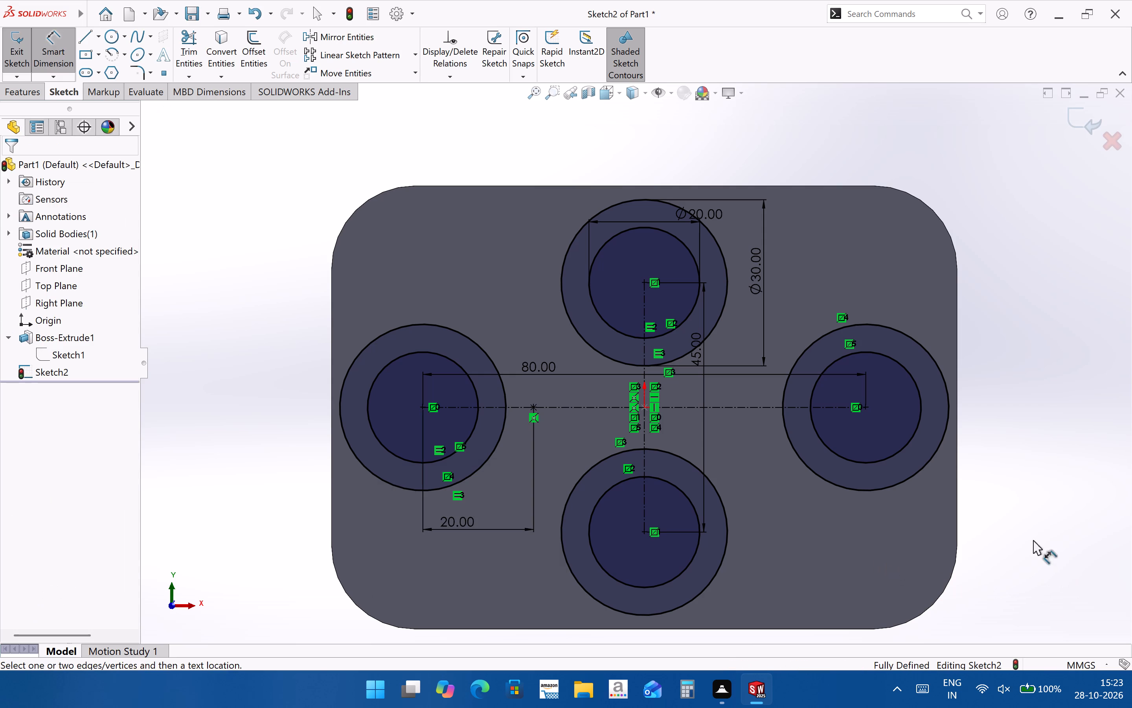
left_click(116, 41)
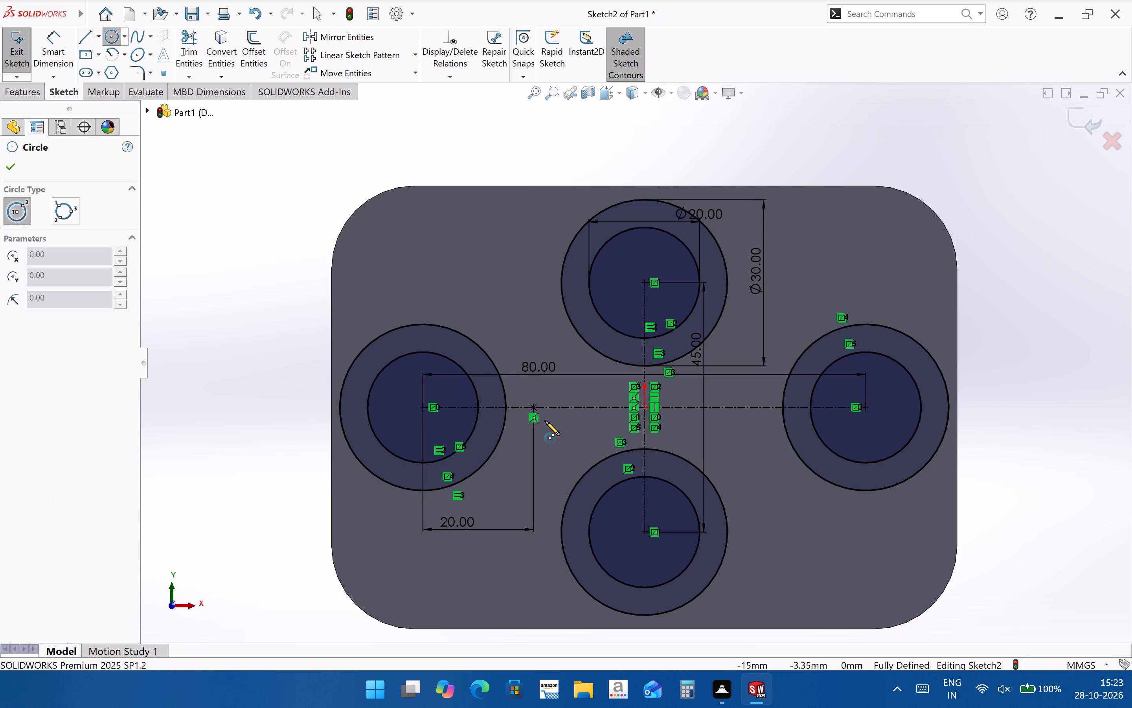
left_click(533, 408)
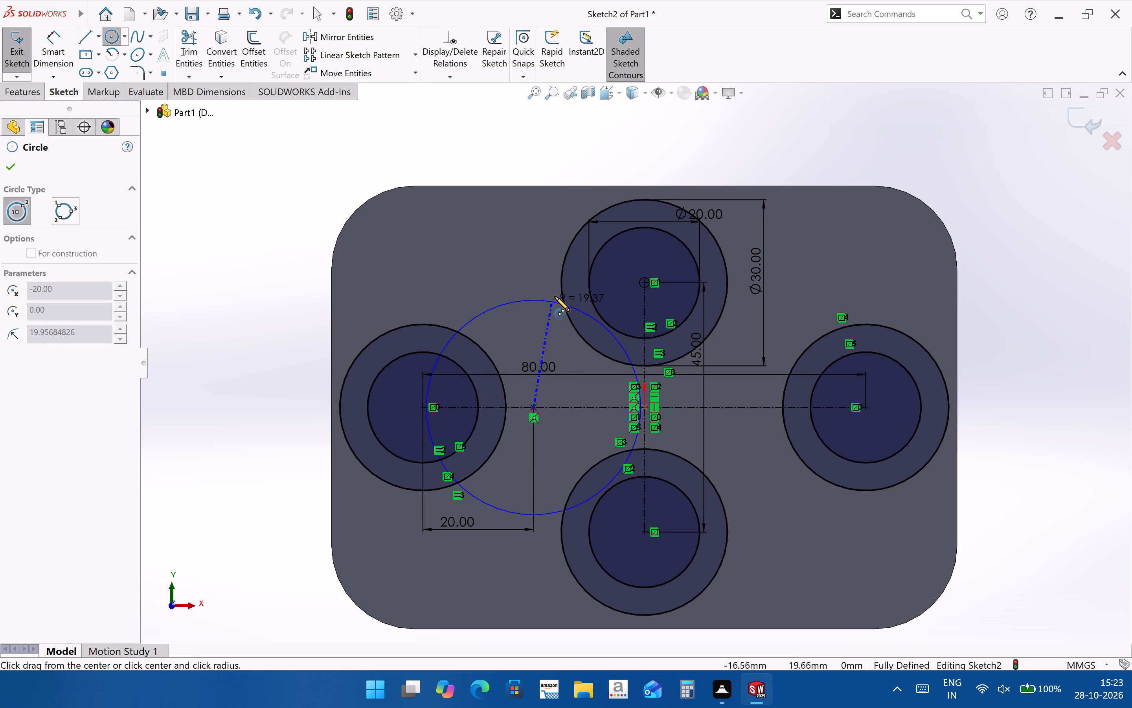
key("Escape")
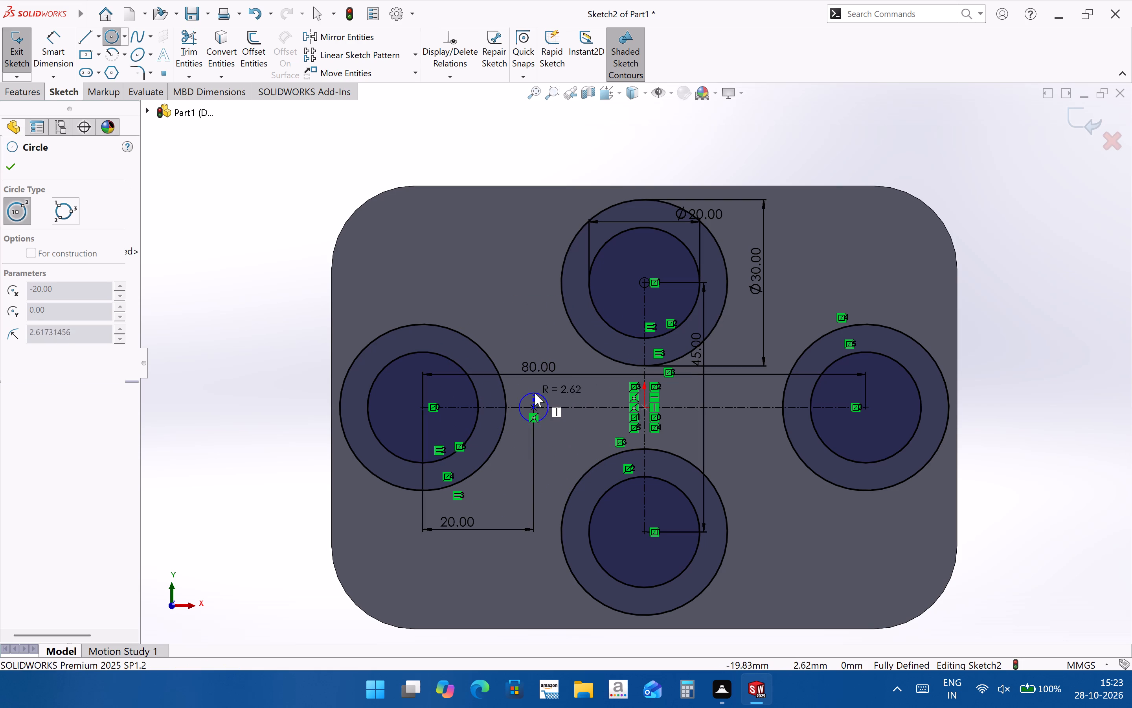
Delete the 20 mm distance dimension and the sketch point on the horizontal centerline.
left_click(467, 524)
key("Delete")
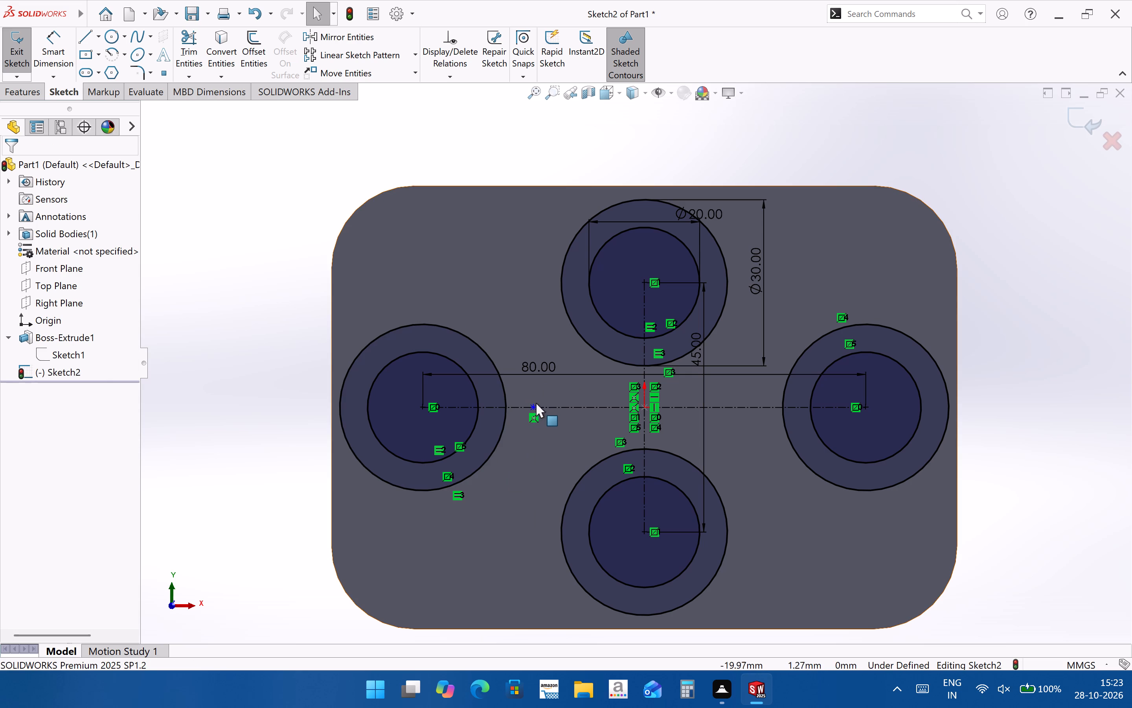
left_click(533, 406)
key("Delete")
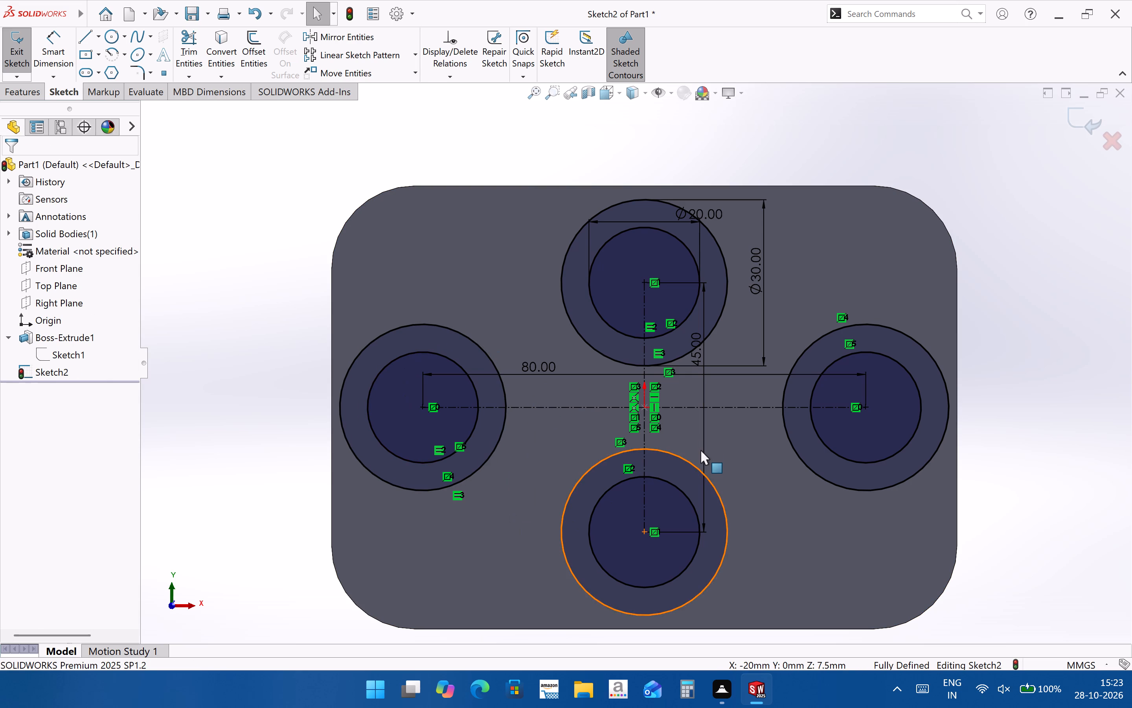
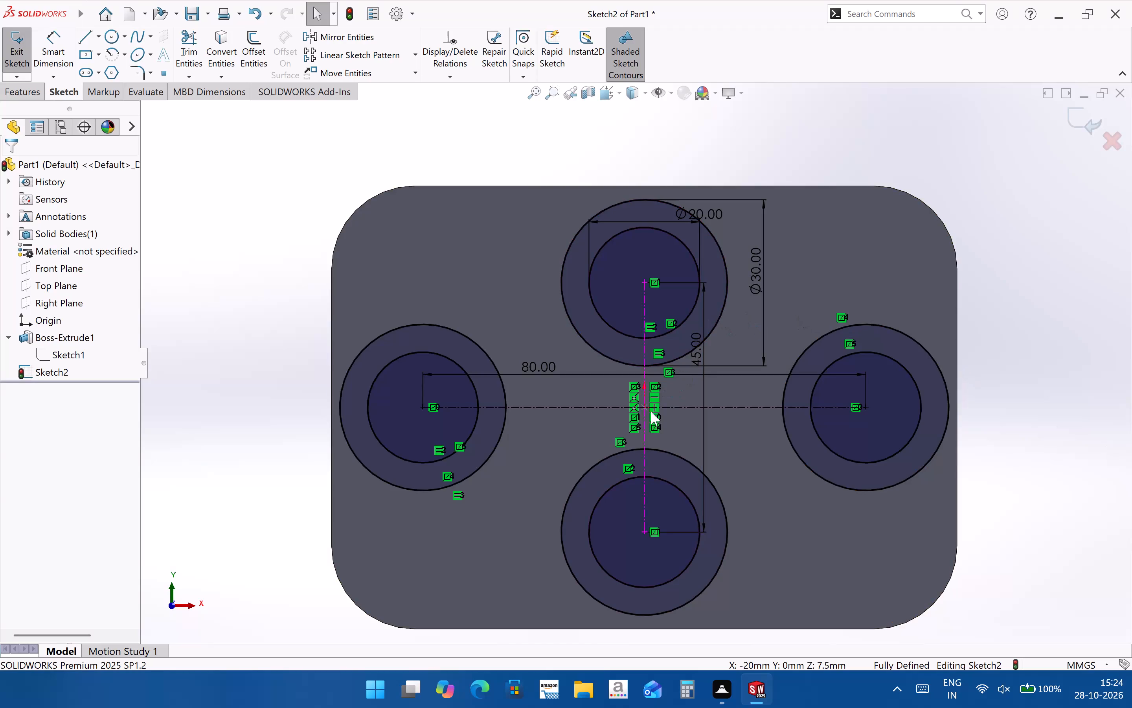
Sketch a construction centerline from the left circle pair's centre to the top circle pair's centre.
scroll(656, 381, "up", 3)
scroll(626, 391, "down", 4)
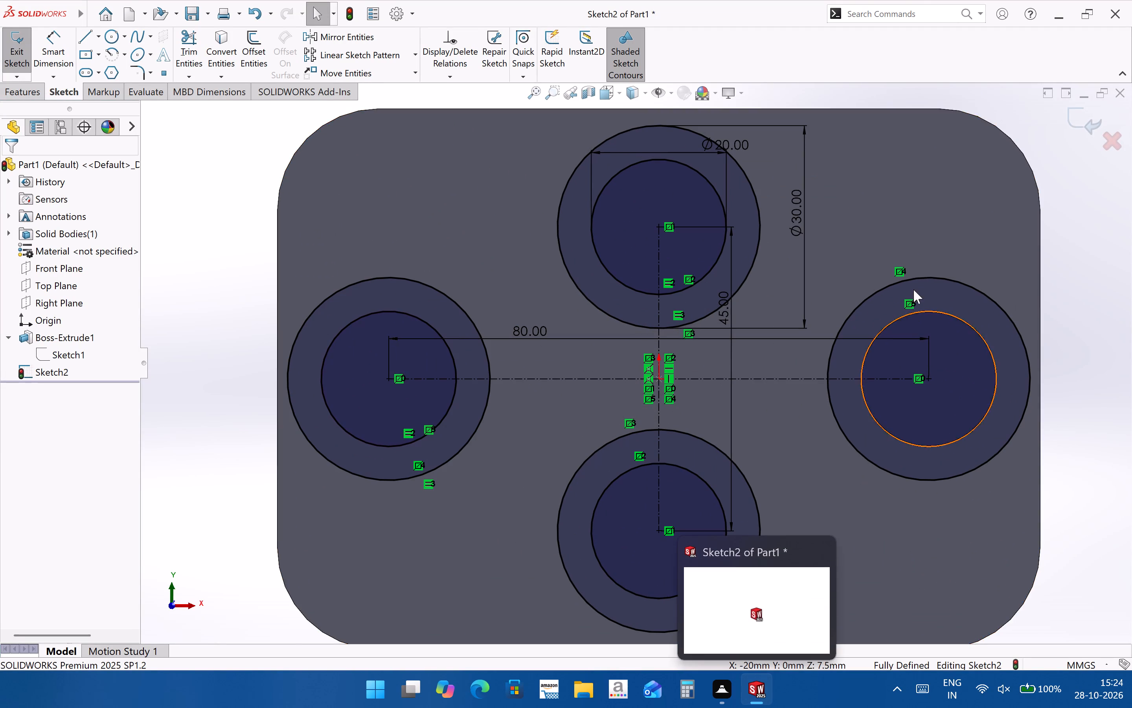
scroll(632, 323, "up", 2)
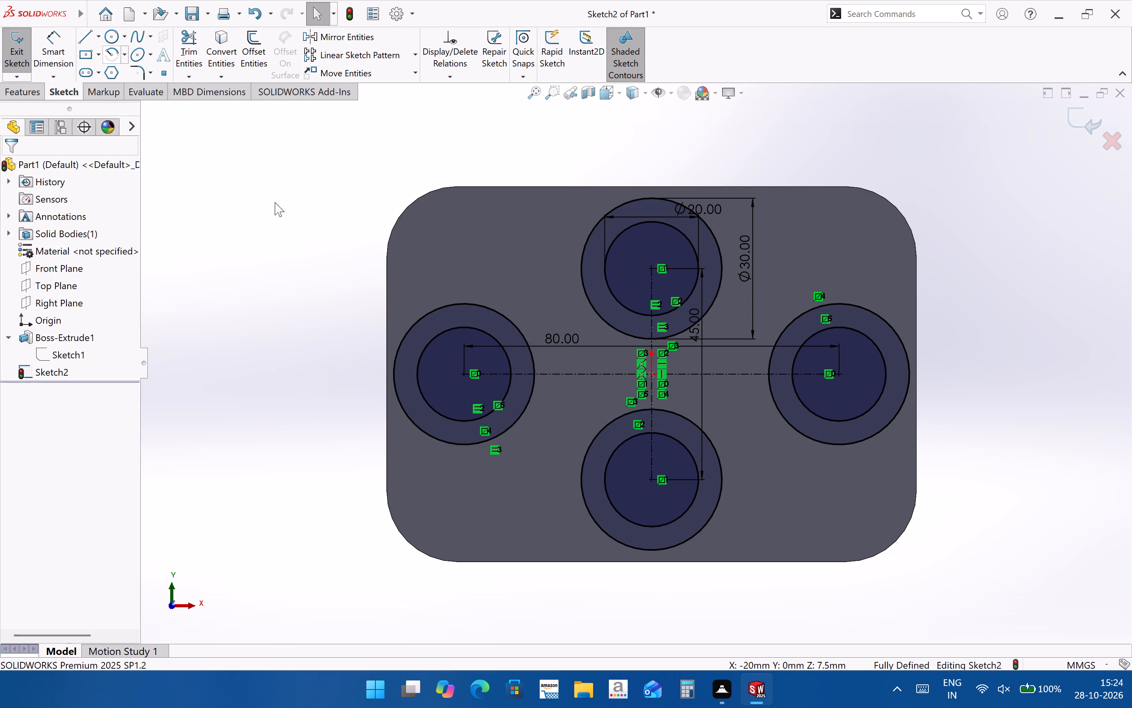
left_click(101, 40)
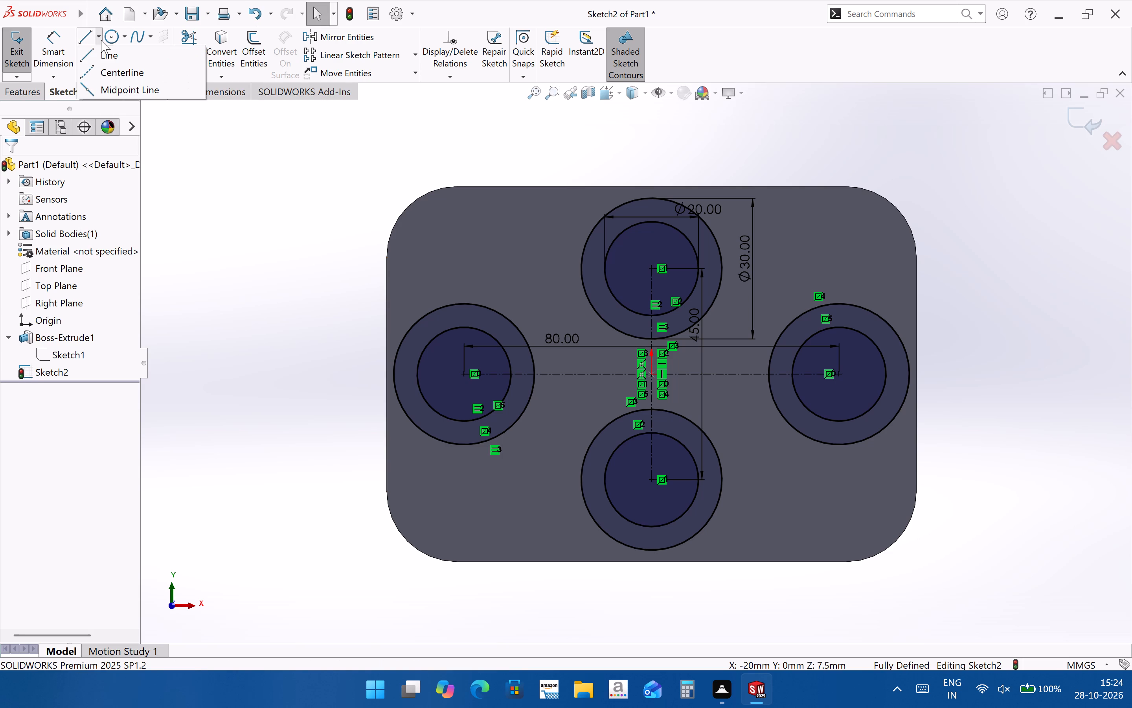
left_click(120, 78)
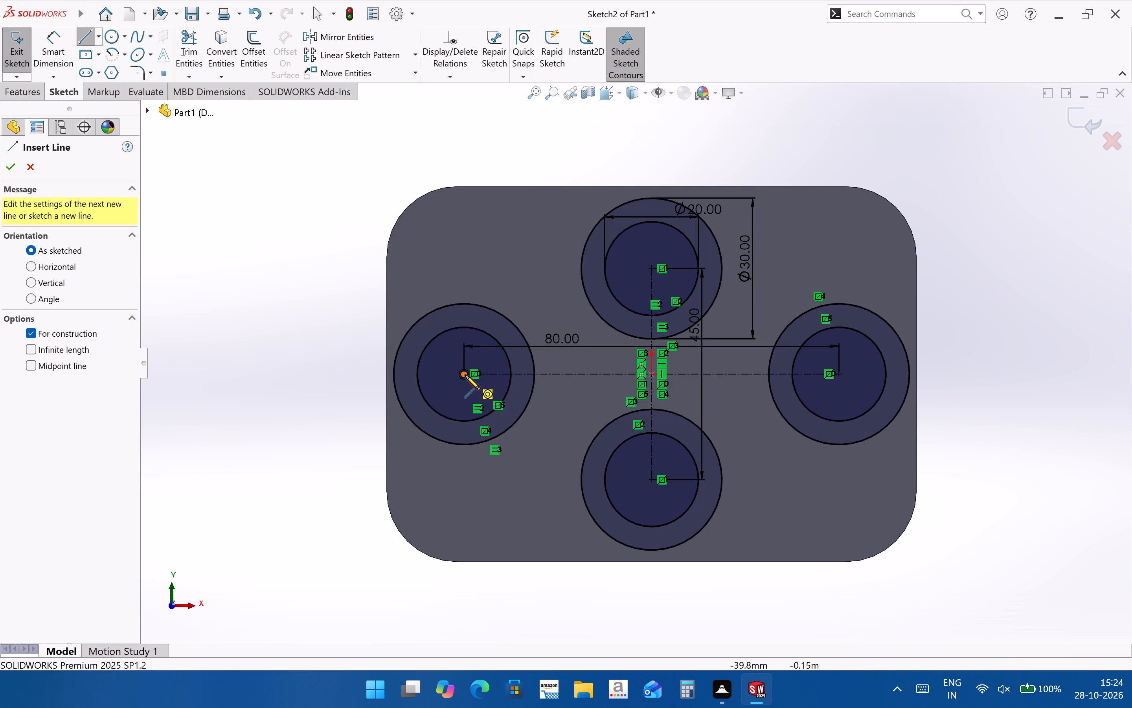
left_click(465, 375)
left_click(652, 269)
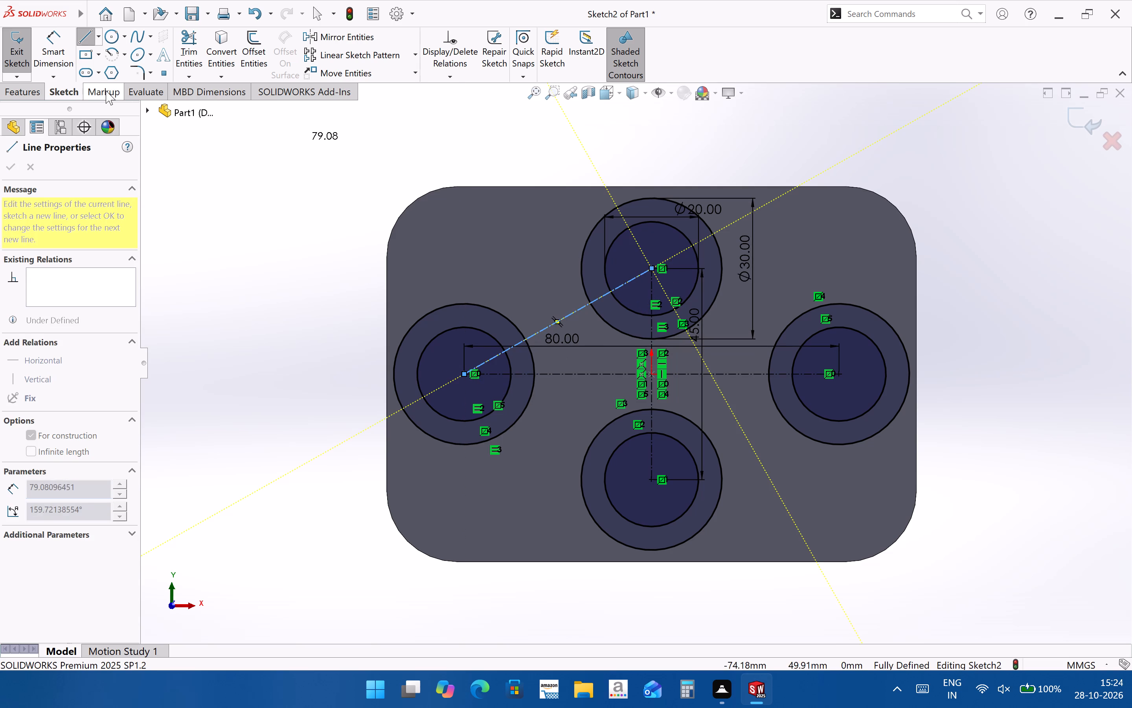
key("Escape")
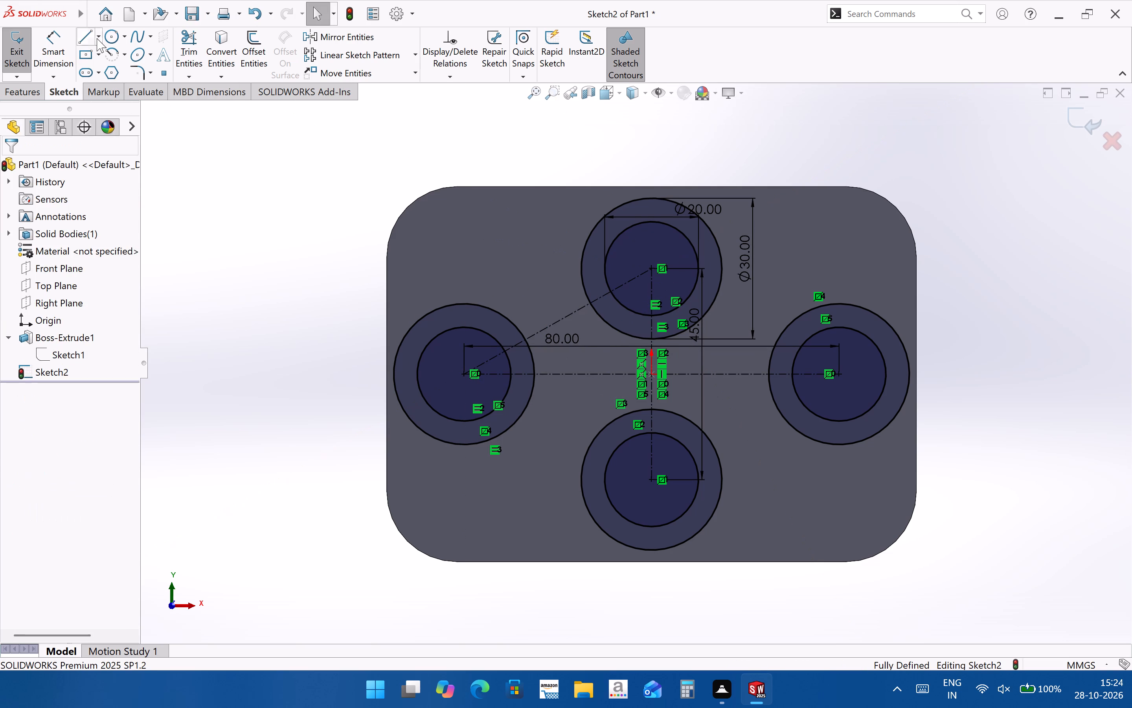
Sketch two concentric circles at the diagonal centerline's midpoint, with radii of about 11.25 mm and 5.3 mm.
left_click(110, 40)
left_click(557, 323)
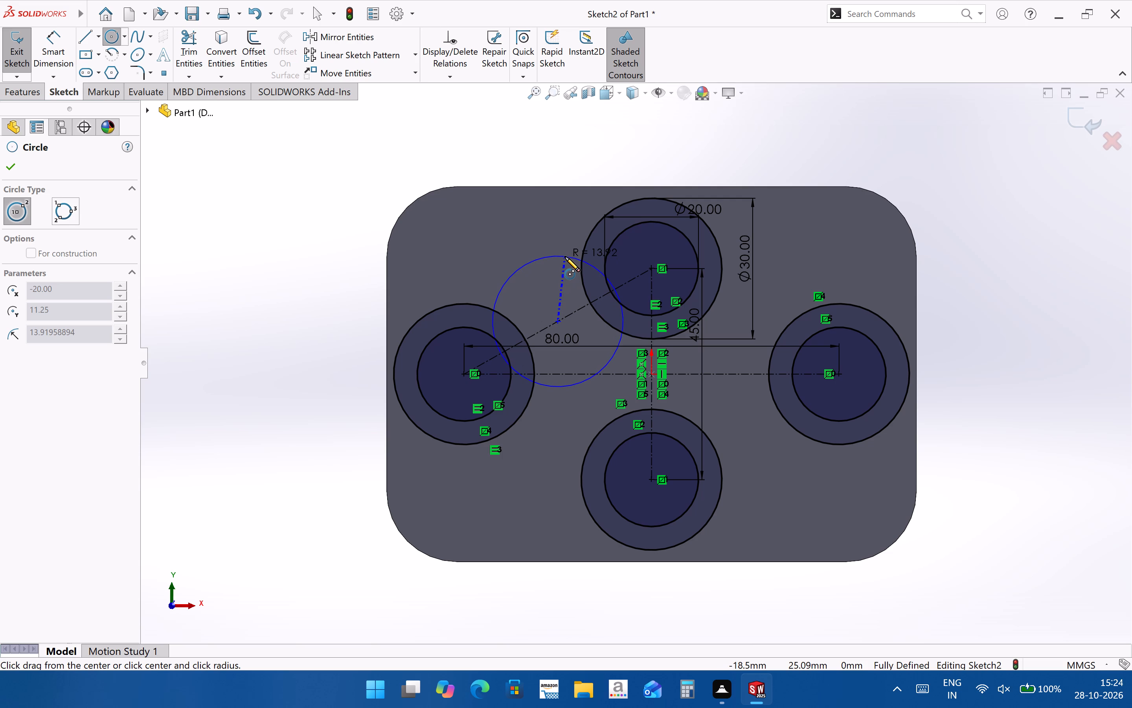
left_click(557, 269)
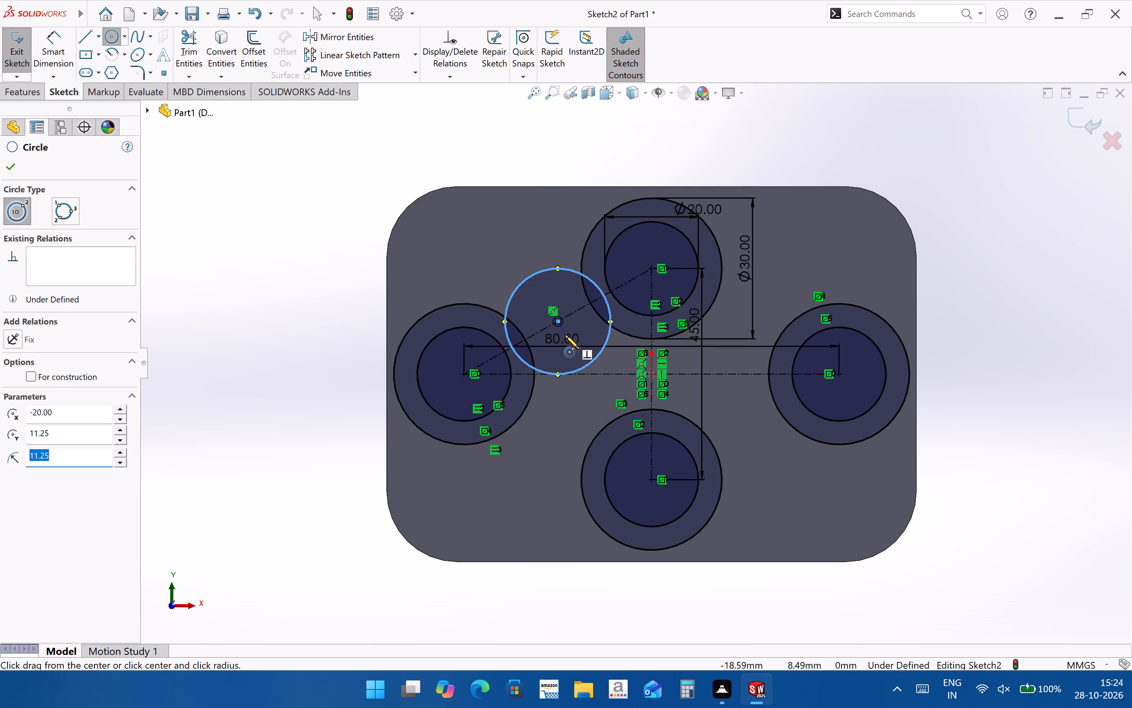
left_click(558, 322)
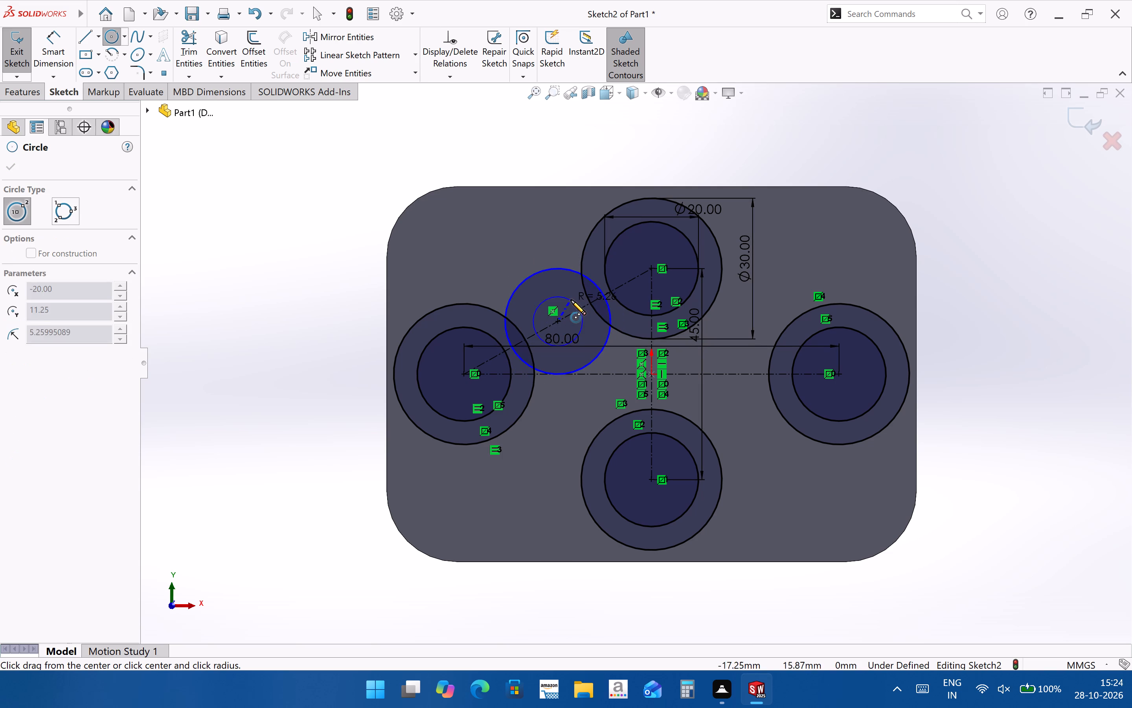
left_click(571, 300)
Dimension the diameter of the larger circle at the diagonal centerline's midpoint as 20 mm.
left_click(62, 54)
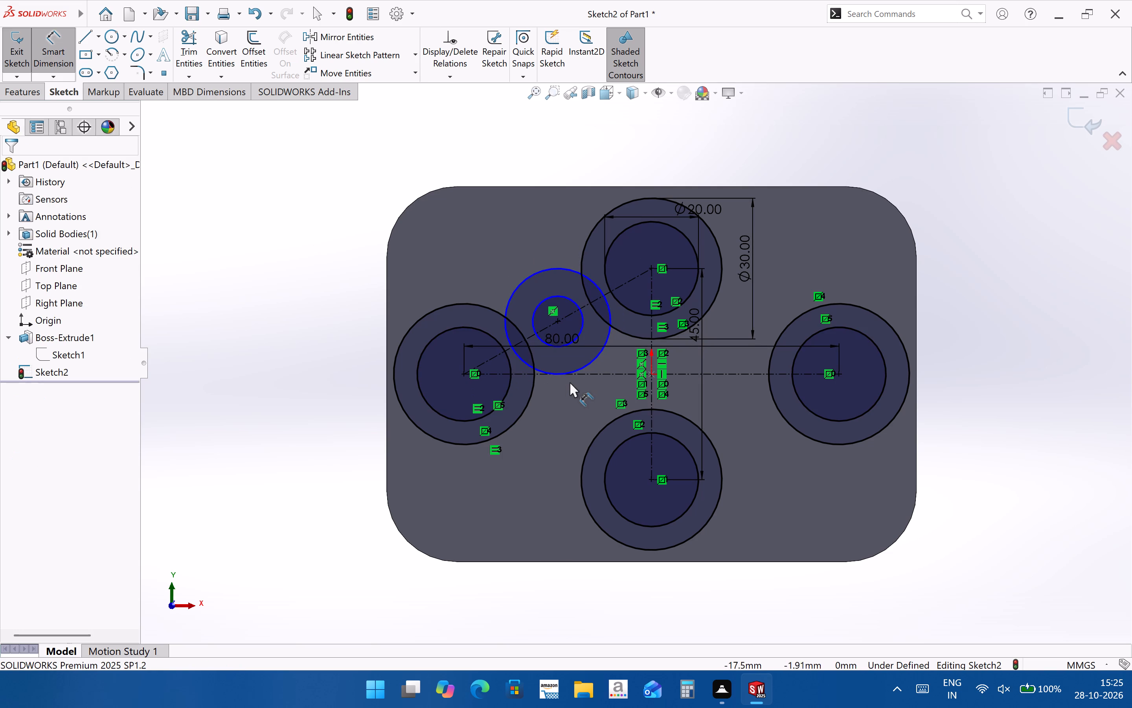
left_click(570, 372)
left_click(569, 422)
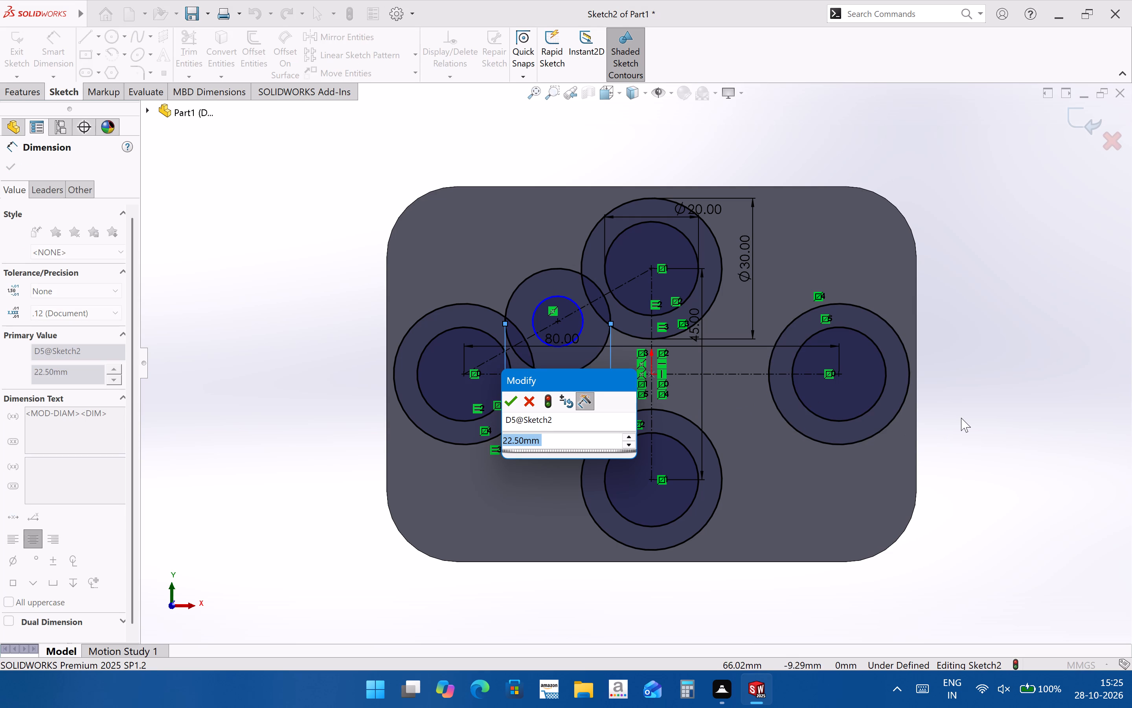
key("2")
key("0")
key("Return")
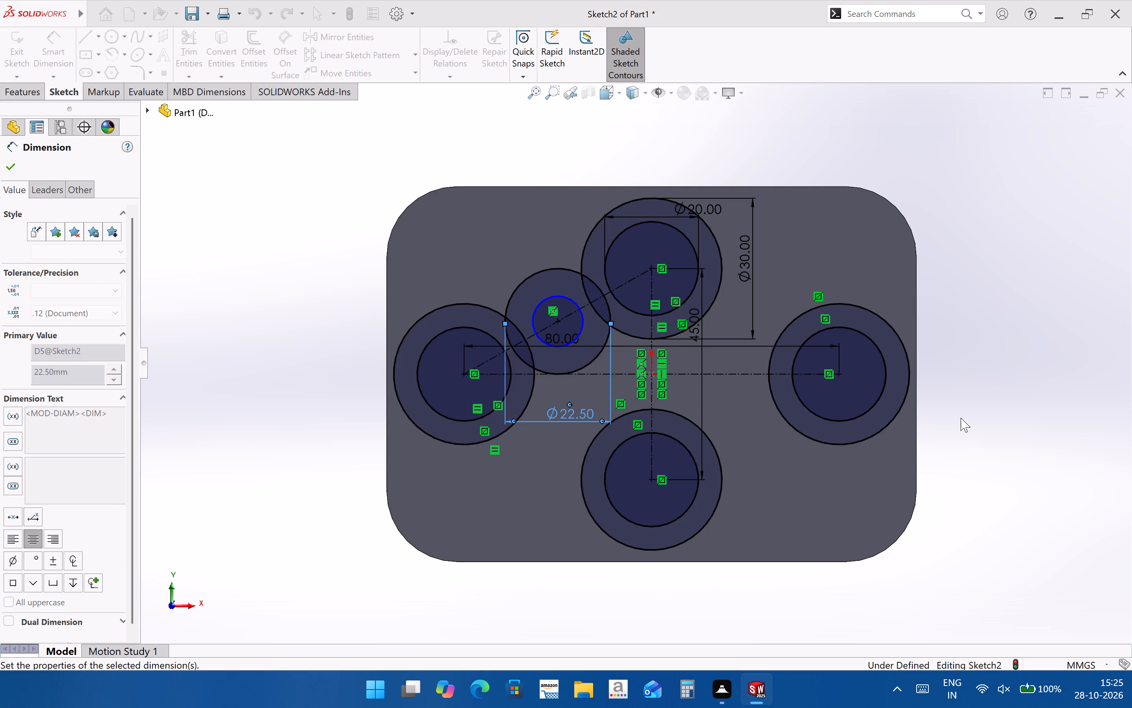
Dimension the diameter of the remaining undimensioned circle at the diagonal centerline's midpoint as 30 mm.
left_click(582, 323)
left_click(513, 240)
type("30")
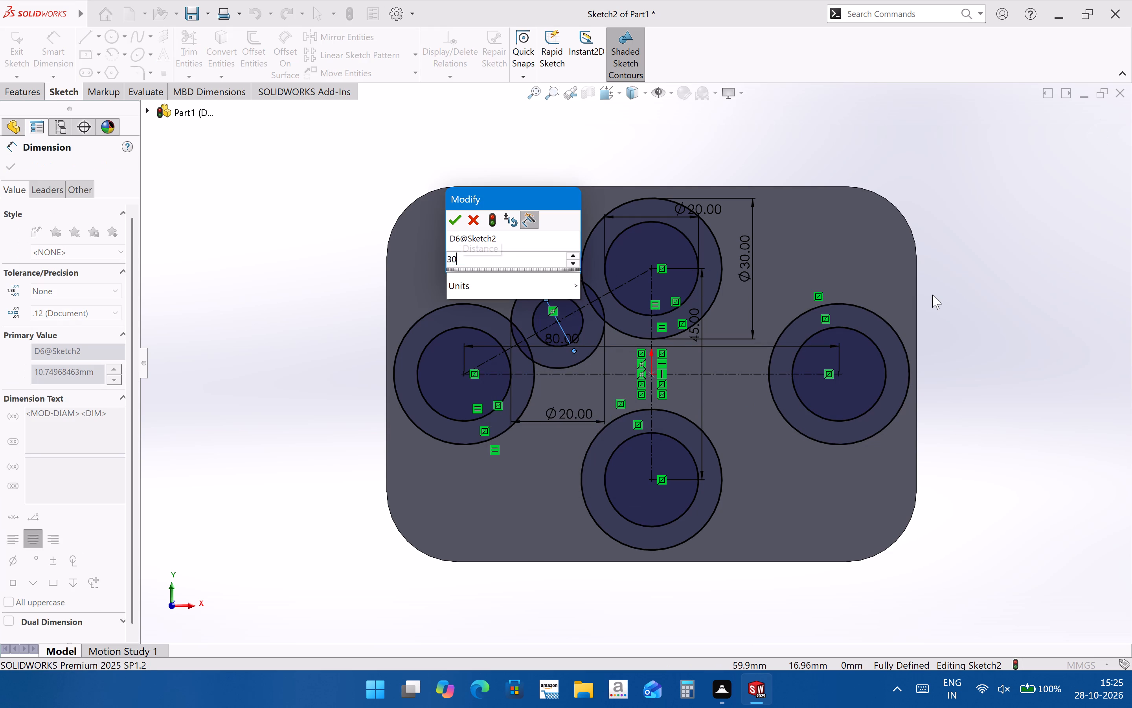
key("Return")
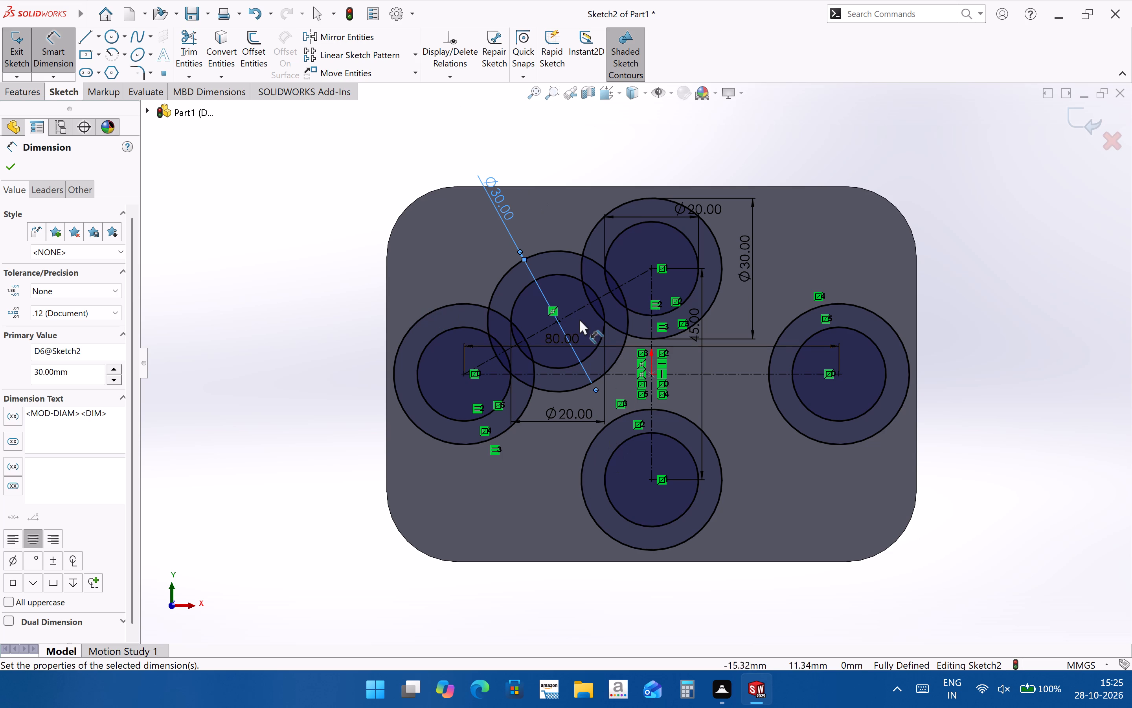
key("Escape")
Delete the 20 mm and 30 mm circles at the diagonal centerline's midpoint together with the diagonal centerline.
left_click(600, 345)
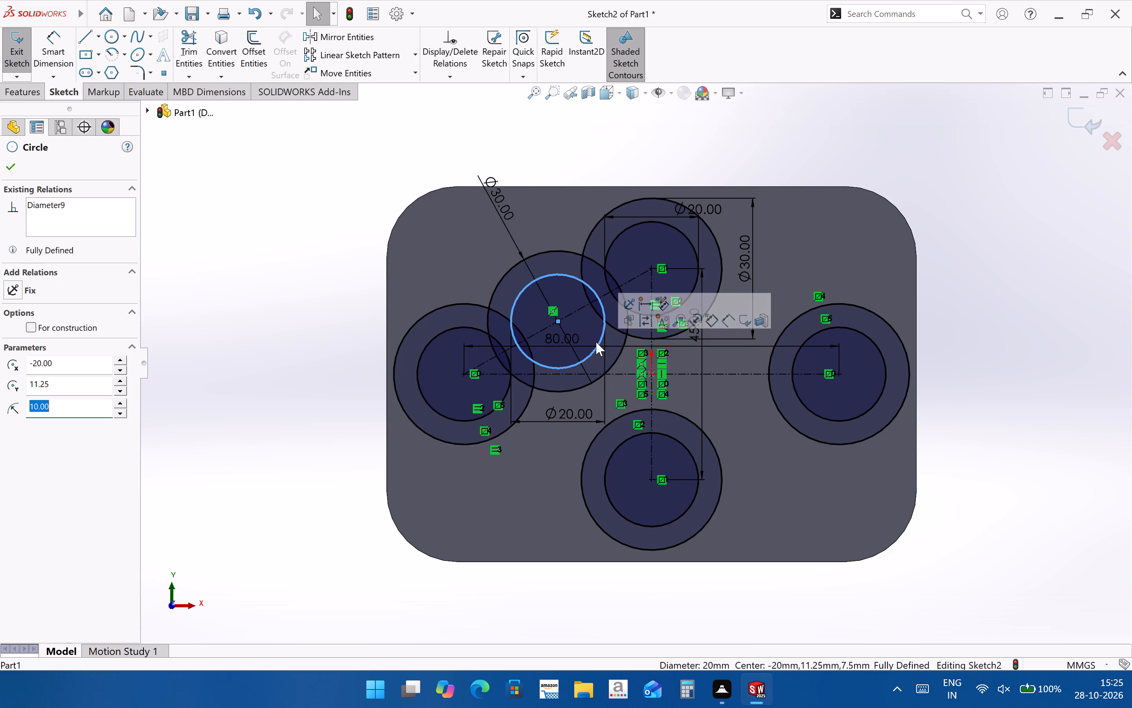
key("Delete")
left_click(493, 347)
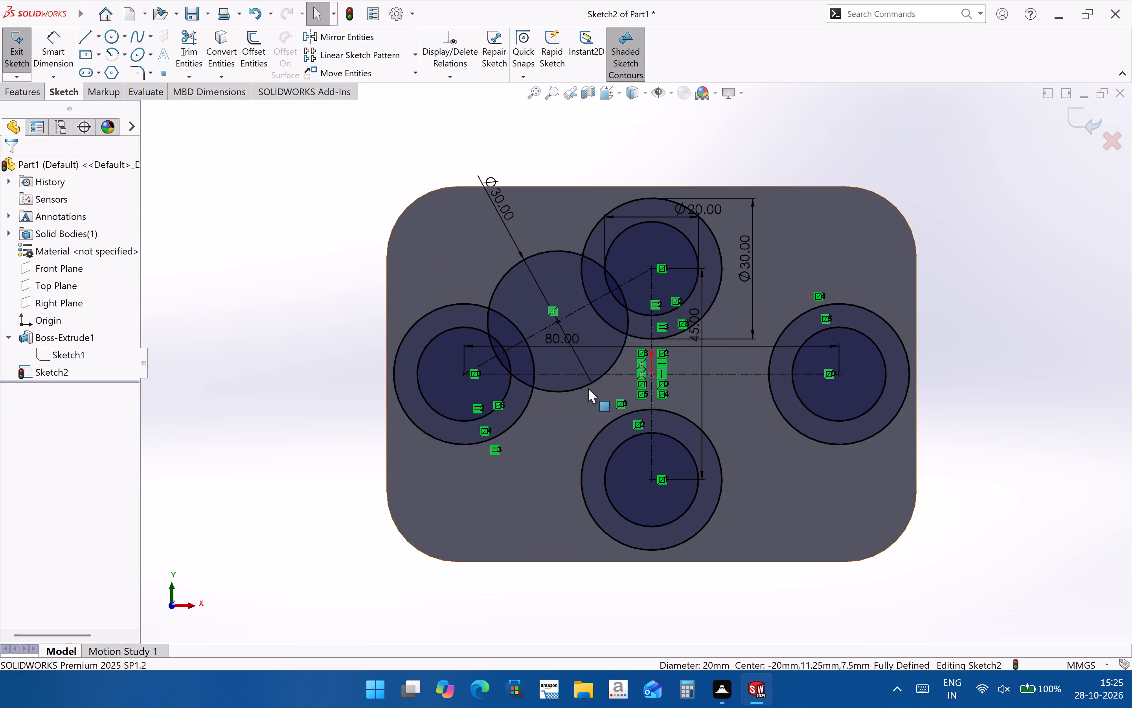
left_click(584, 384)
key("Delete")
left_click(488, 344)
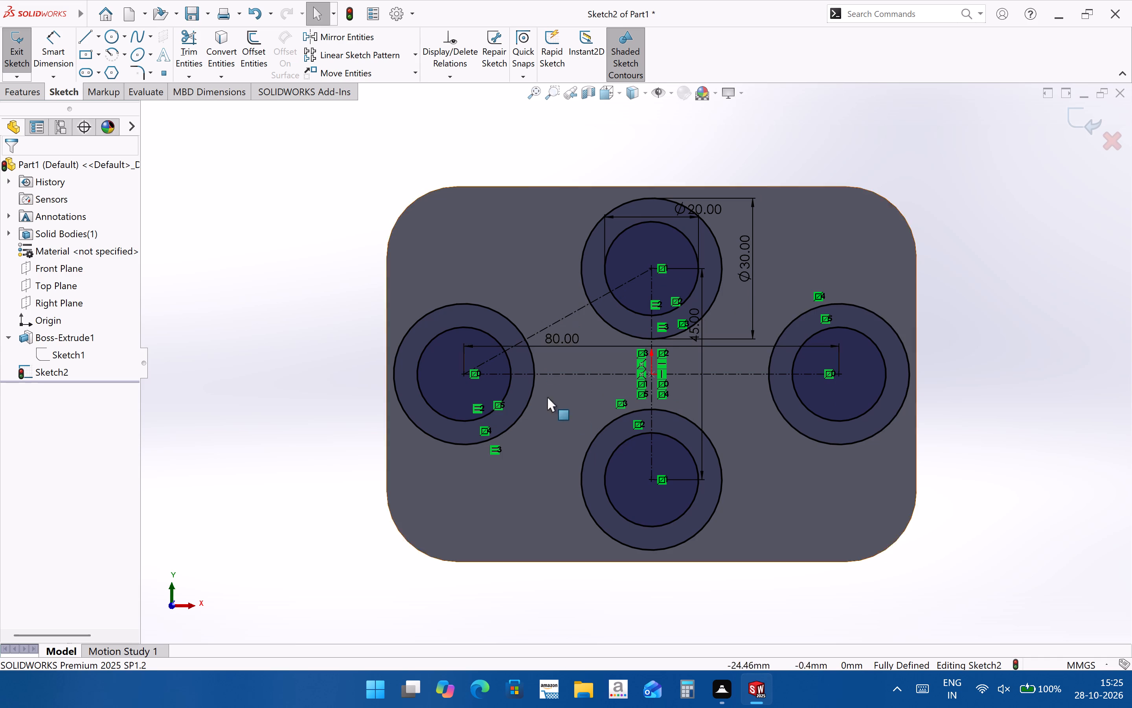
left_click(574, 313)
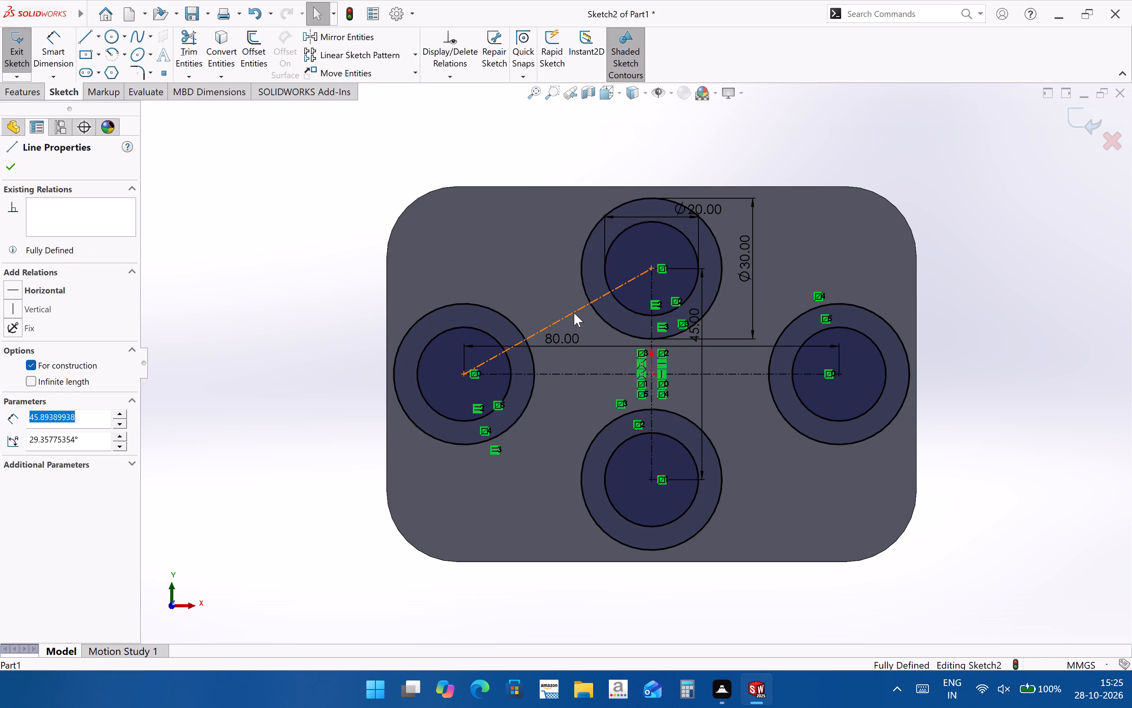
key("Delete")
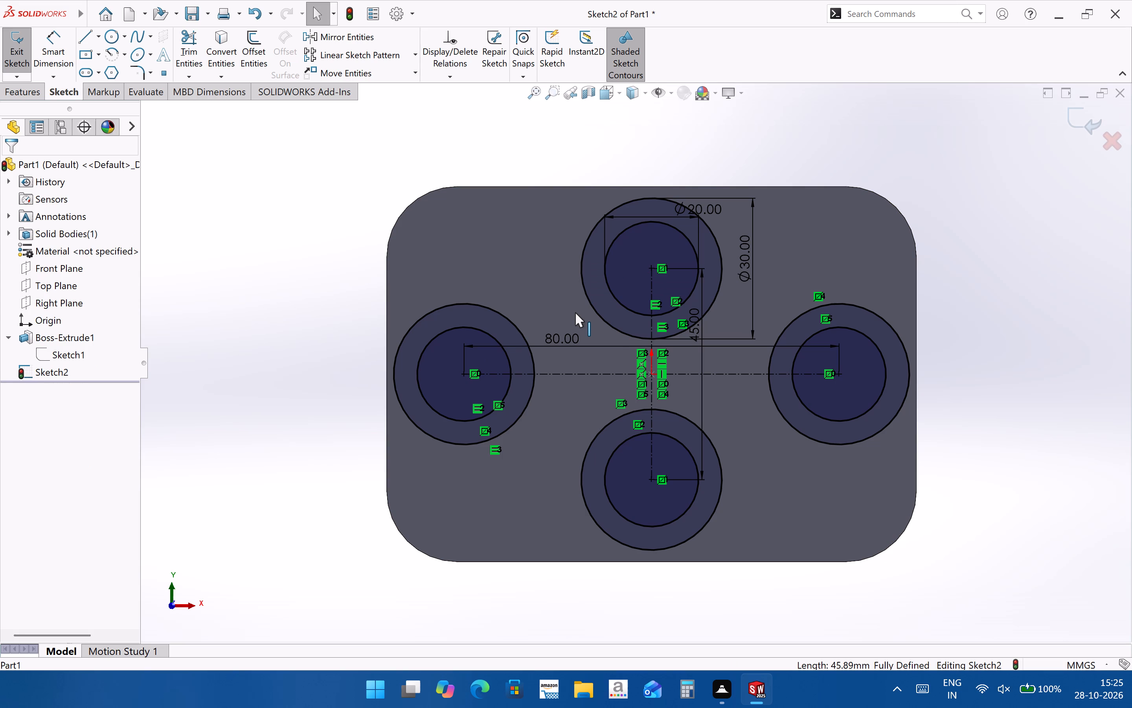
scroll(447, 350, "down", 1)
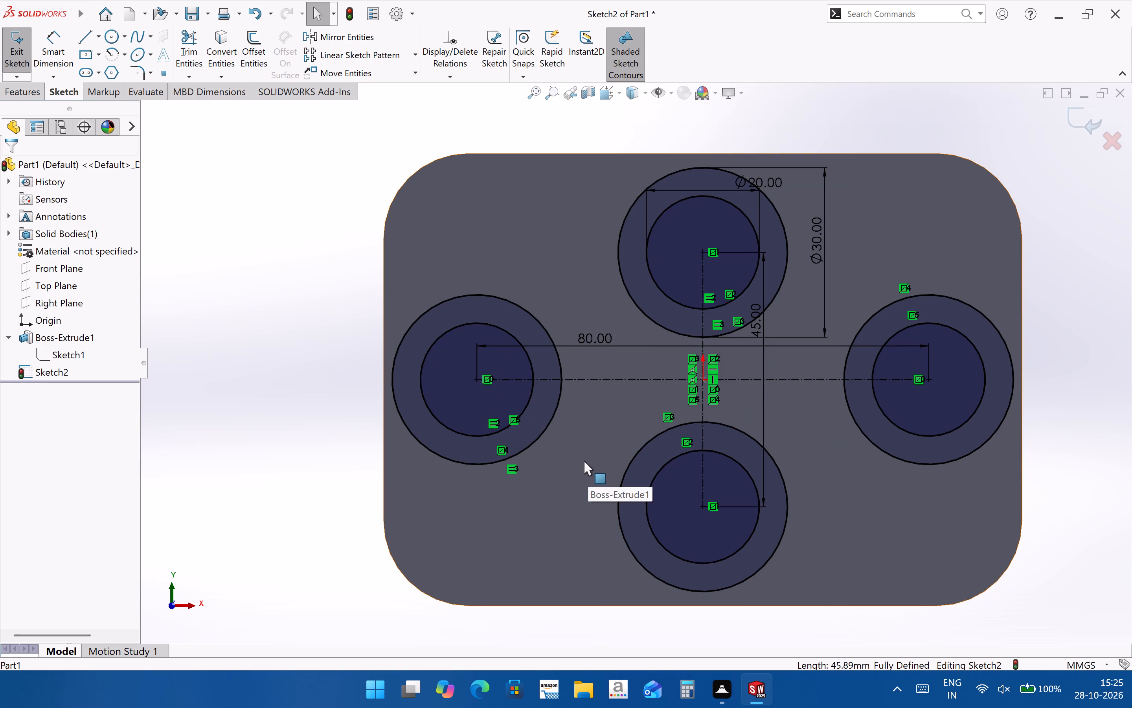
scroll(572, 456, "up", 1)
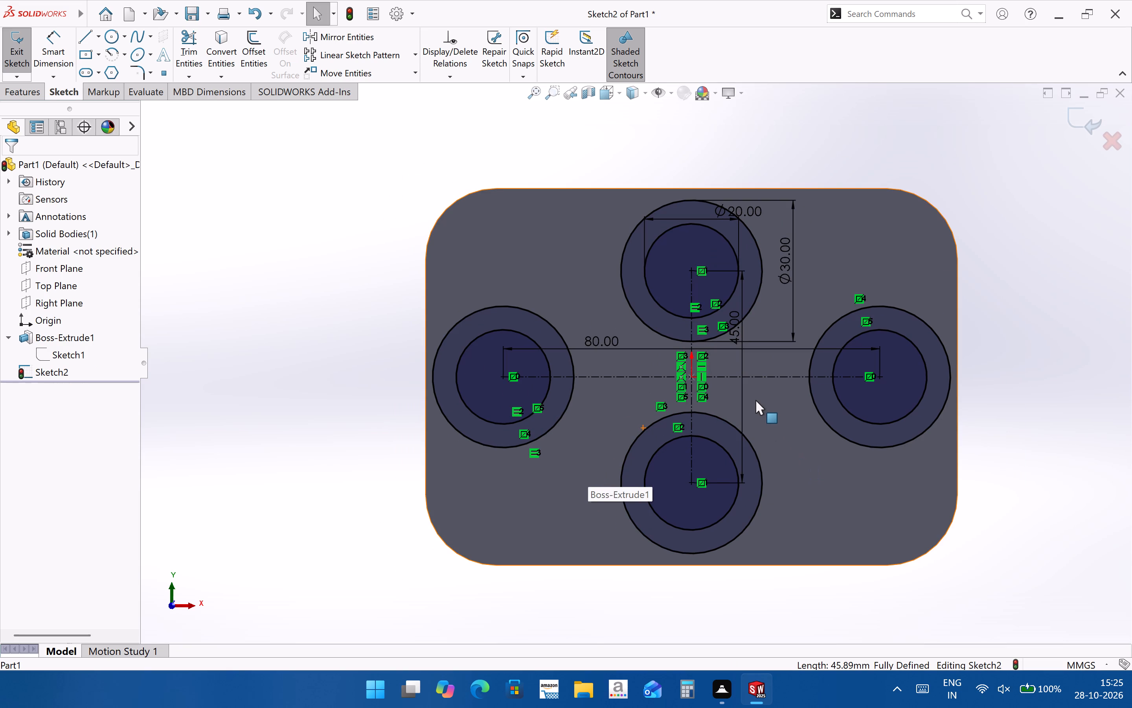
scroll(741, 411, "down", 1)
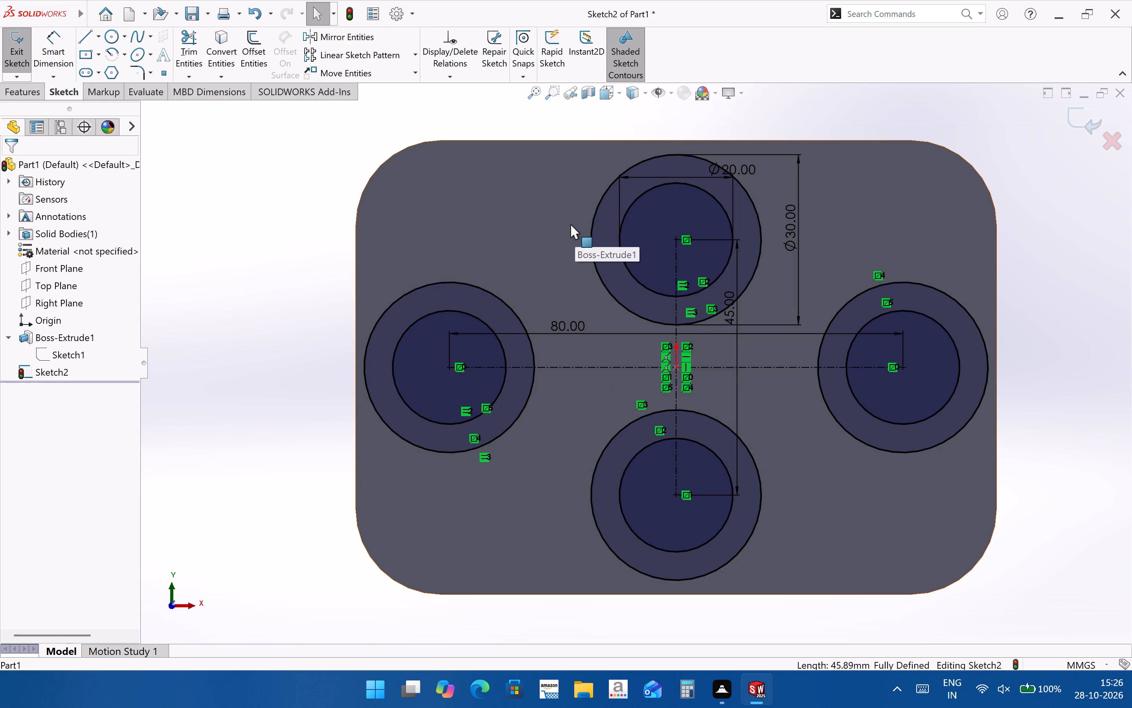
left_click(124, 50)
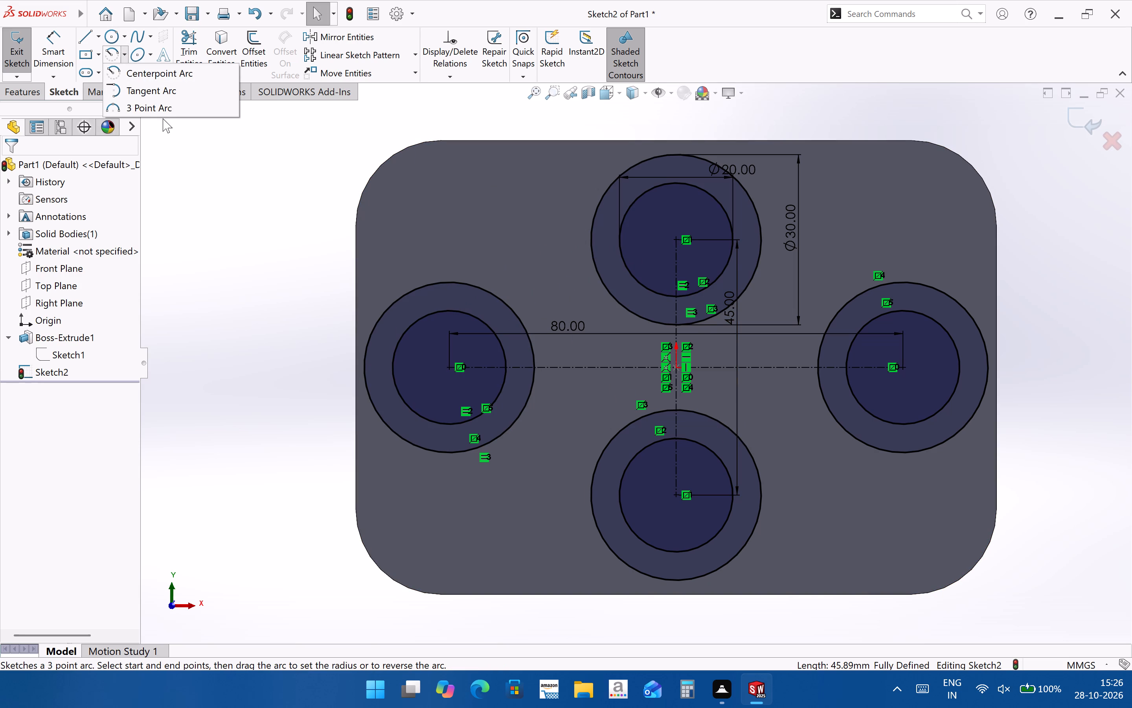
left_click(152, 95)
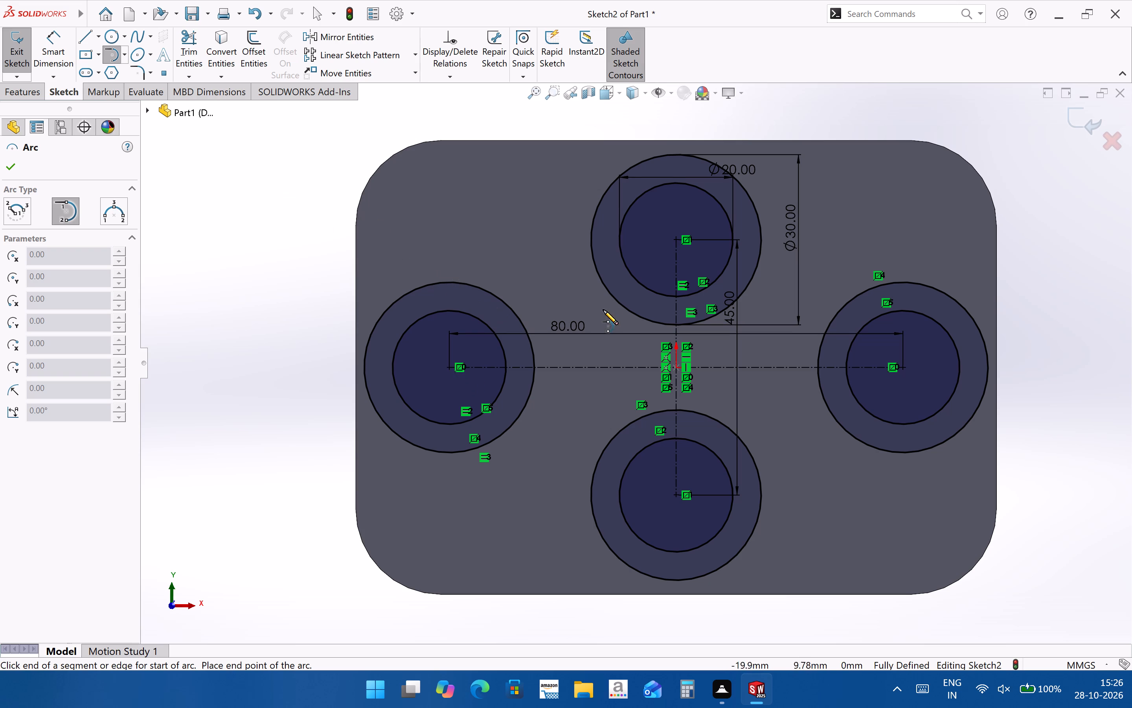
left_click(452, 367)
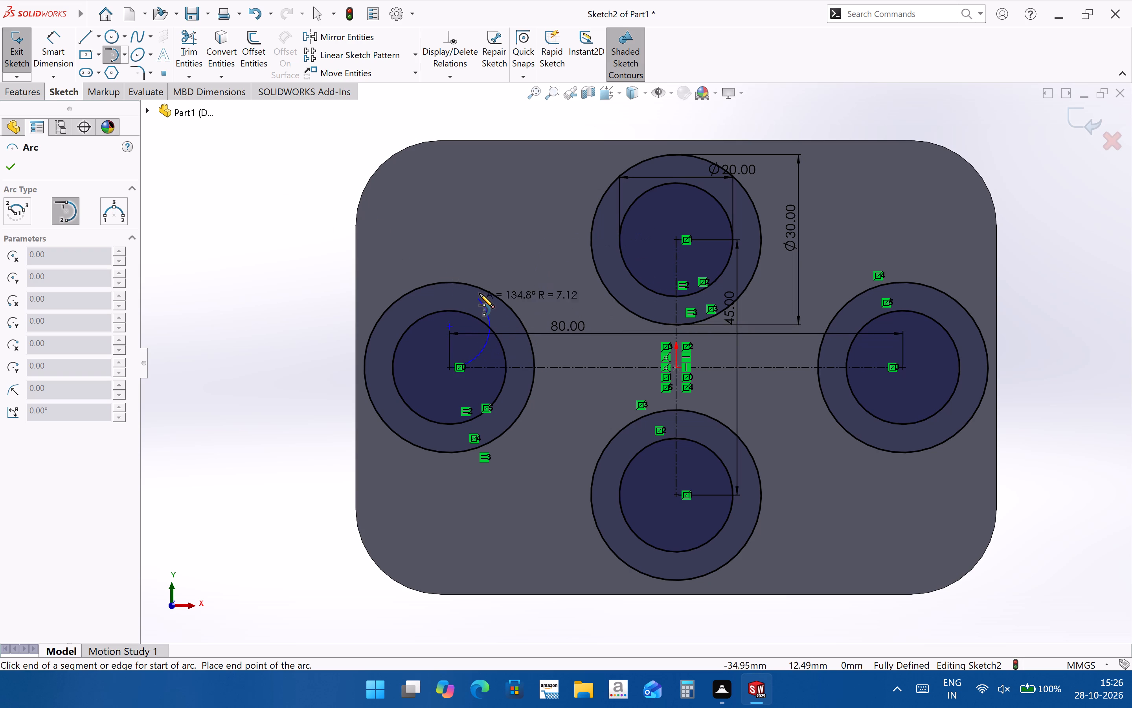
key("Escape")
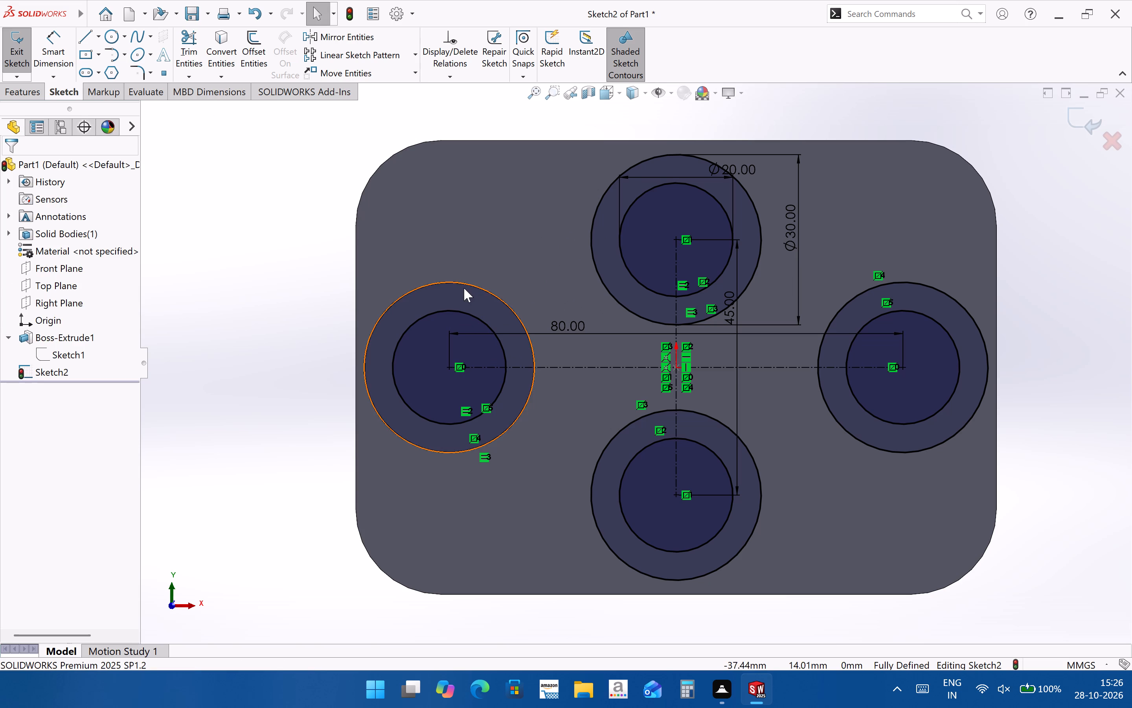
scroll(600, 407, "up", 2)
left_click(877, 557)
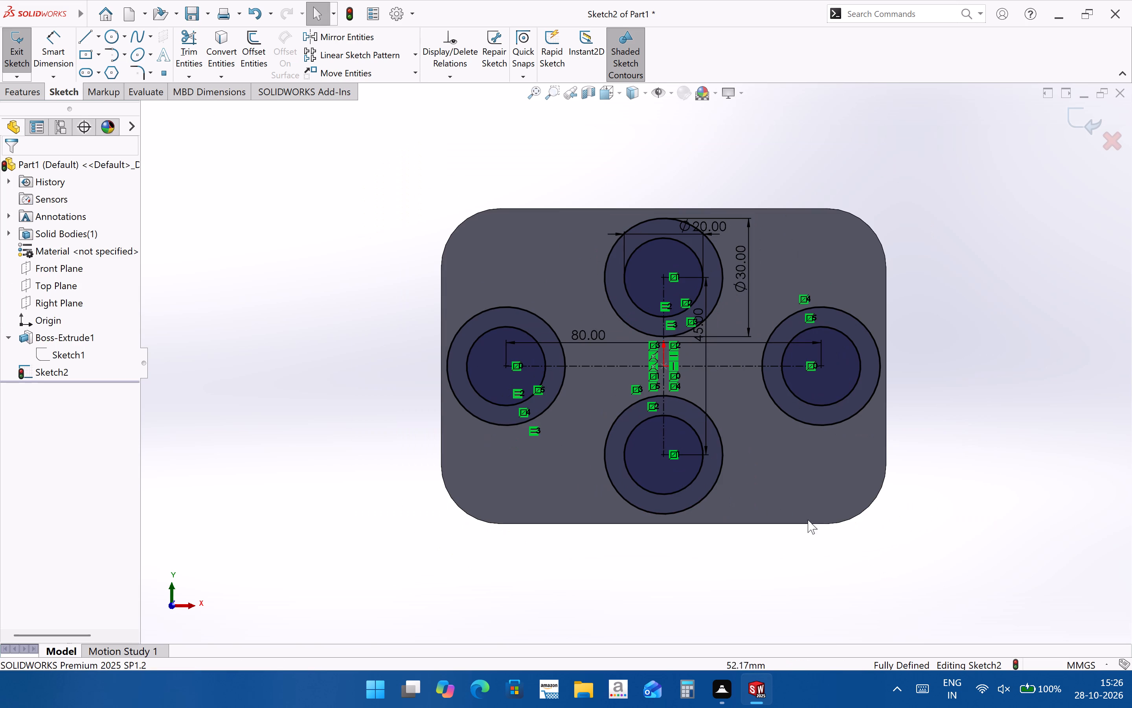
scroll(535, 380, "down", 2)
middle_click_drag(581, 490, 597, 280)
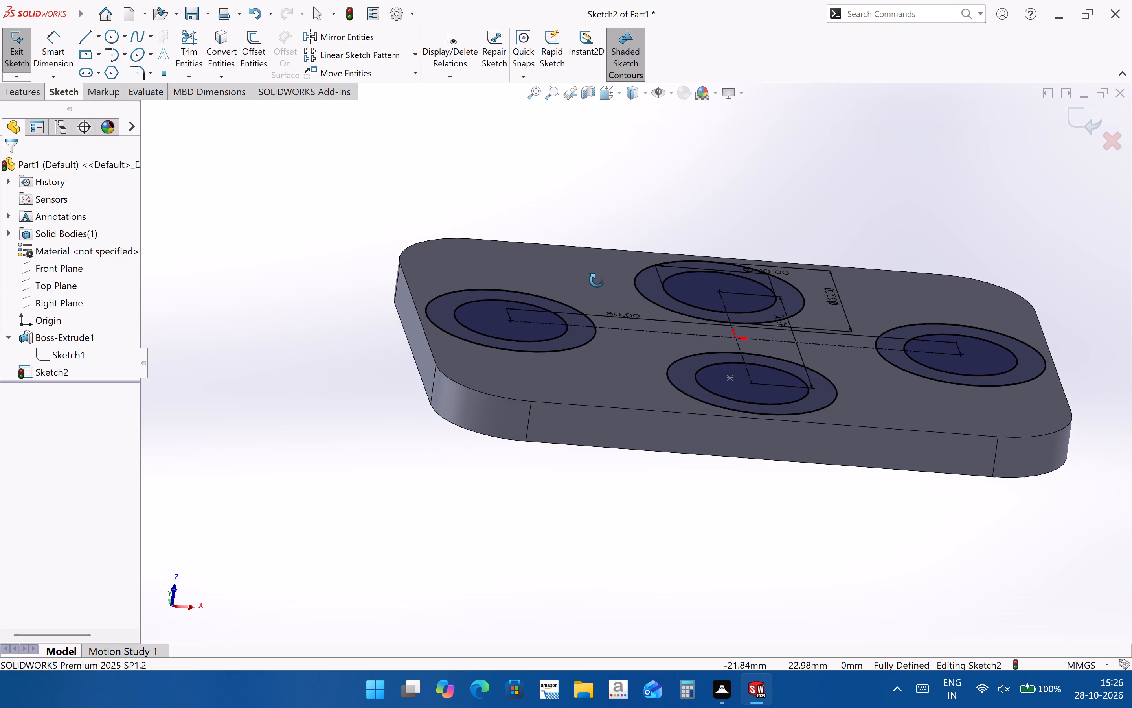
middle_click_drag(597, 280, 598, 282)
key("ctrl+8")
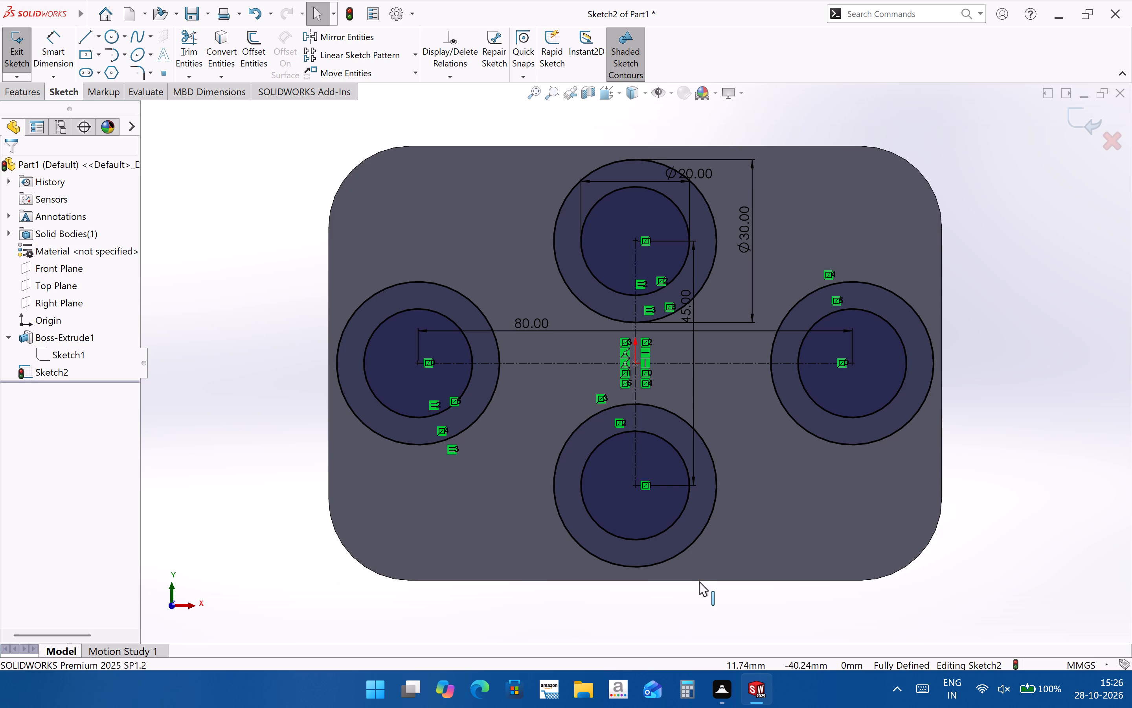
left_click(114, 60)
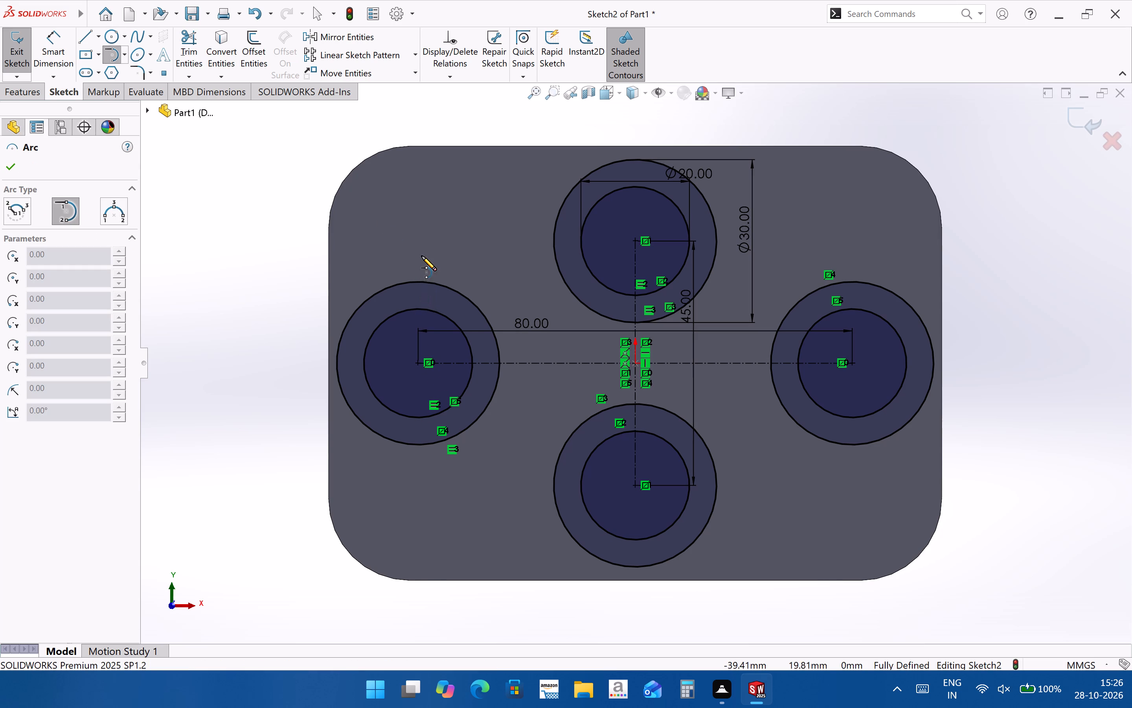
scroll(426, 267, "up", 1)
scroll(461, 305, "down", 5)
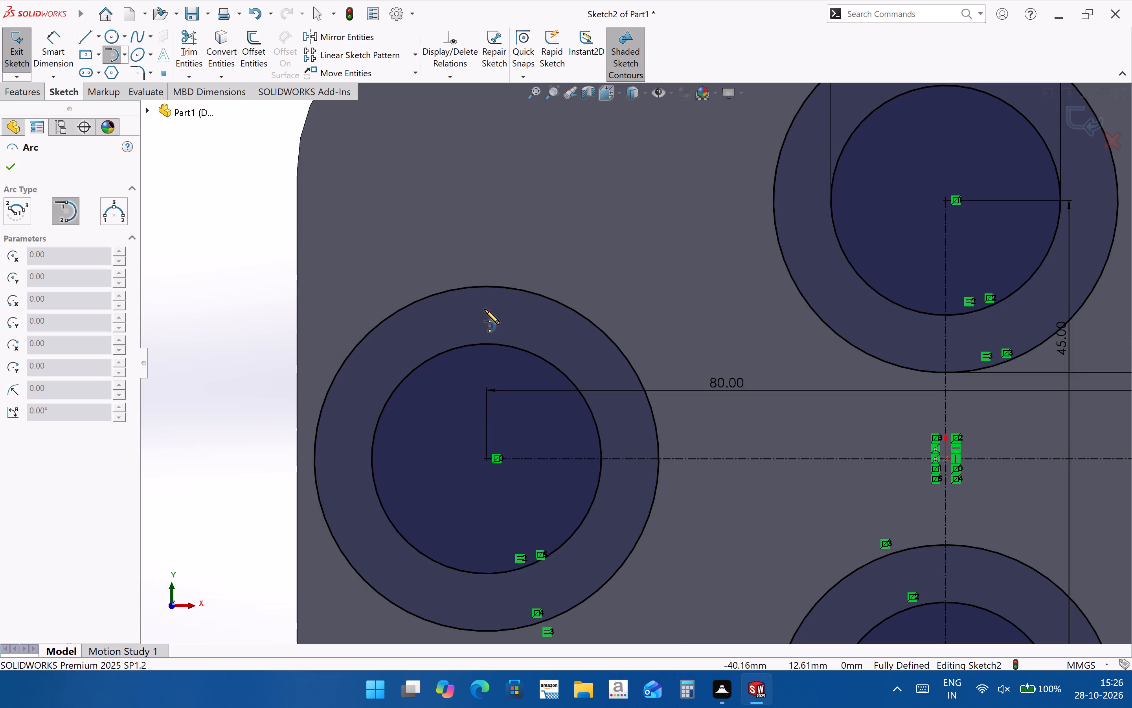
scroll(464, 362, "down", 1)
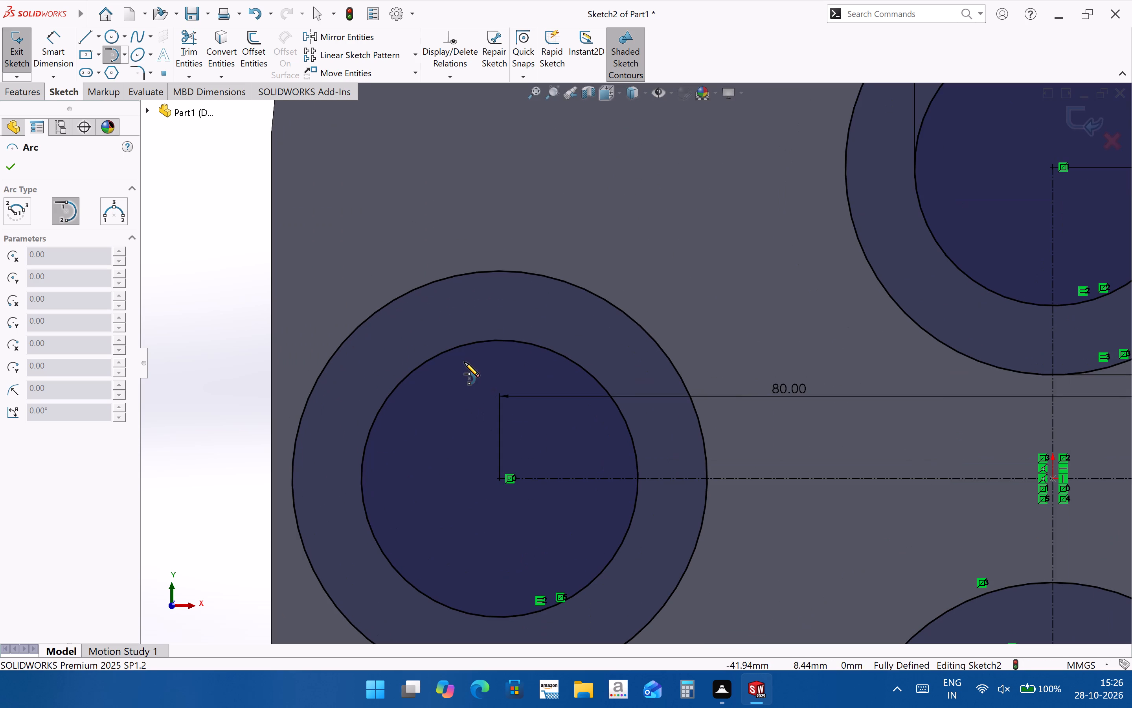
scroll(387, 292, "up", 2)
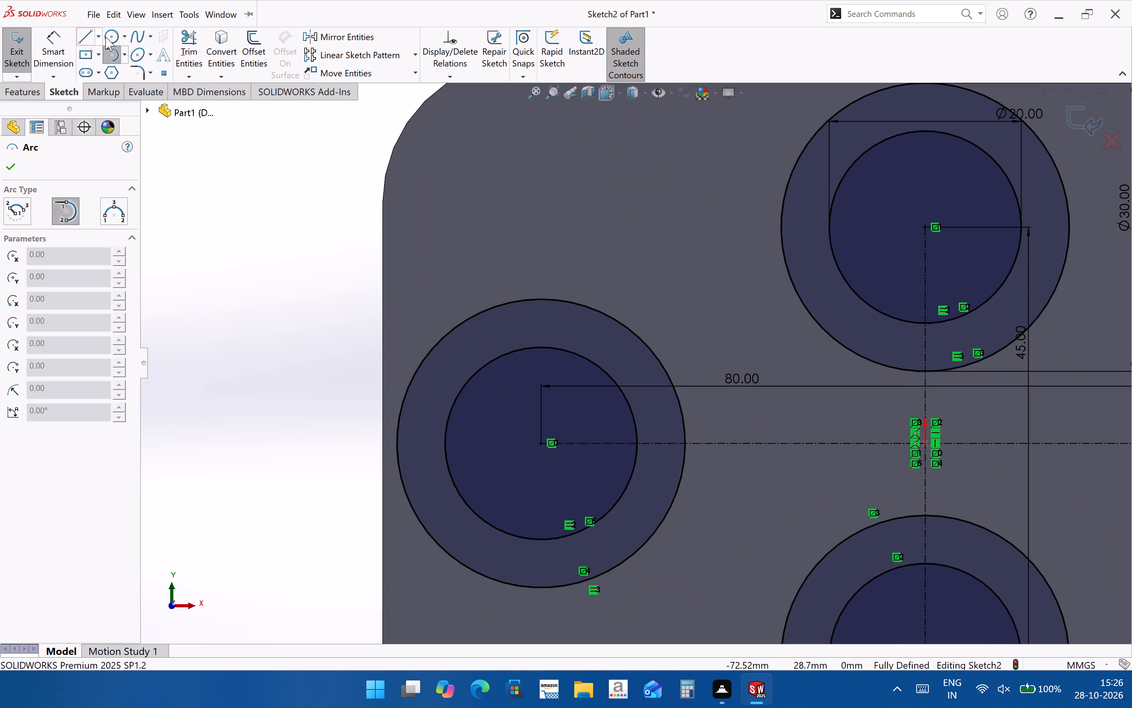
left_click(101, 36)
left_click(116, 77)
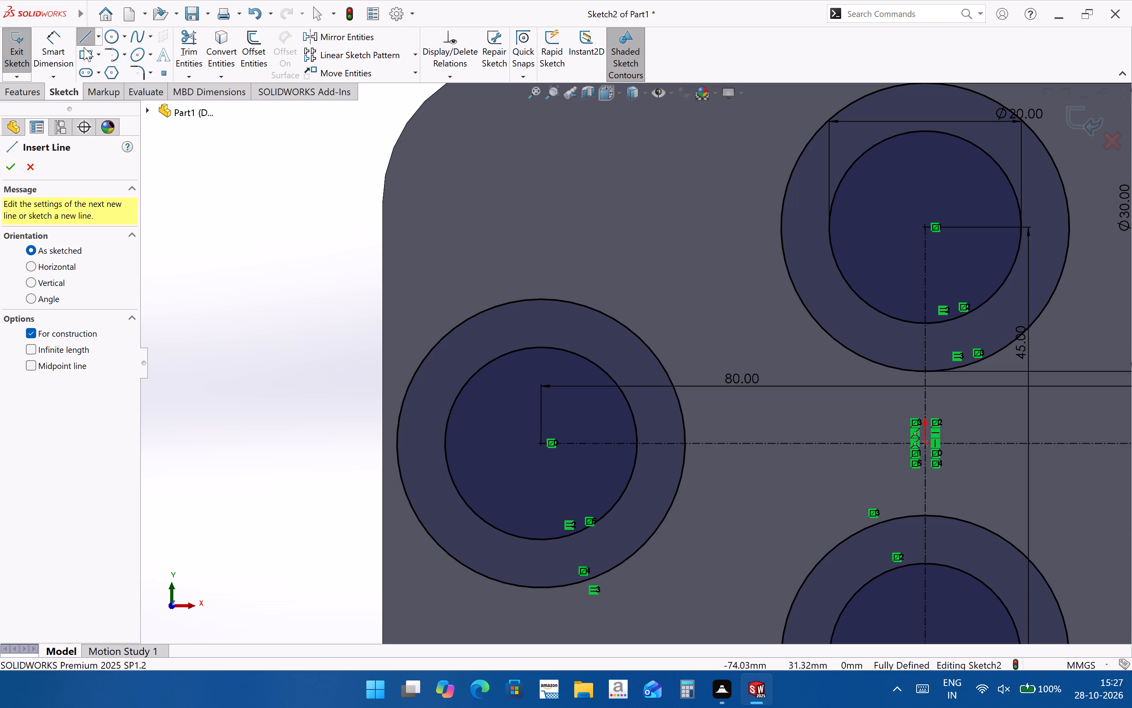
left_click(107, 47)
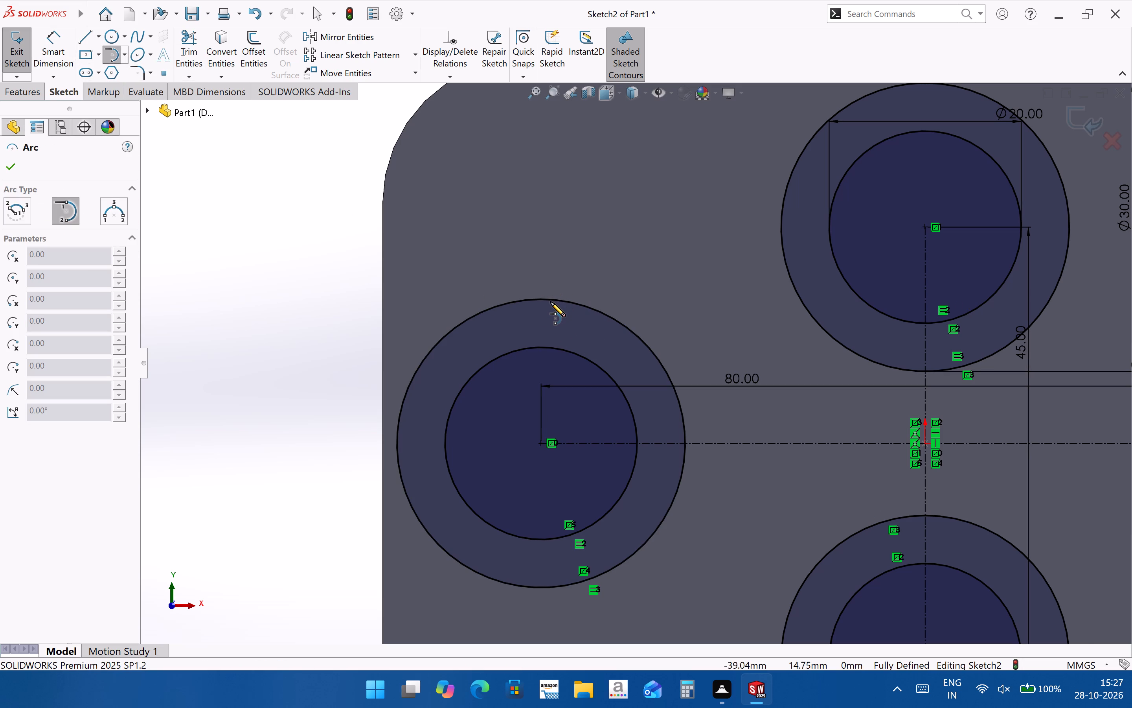
Place sketch points at the left 30 mm circle's top quadrant and the top 30 mm circle's left quadrant.
left_click(159, 75)
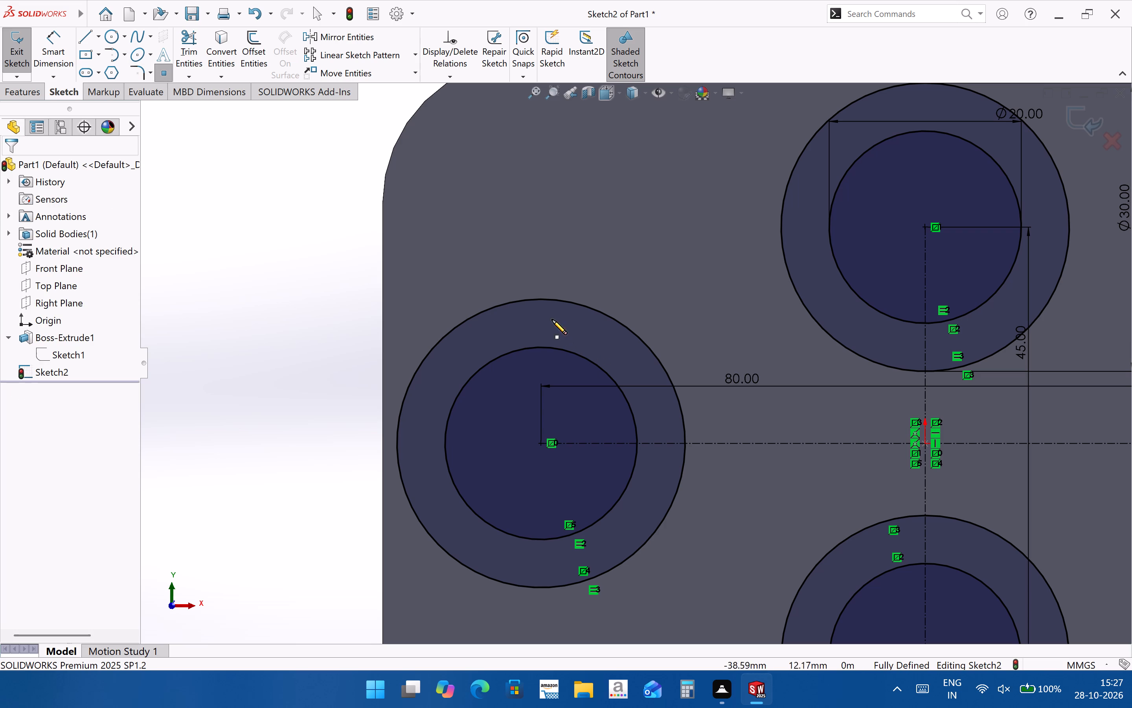
left_click(542, 298)
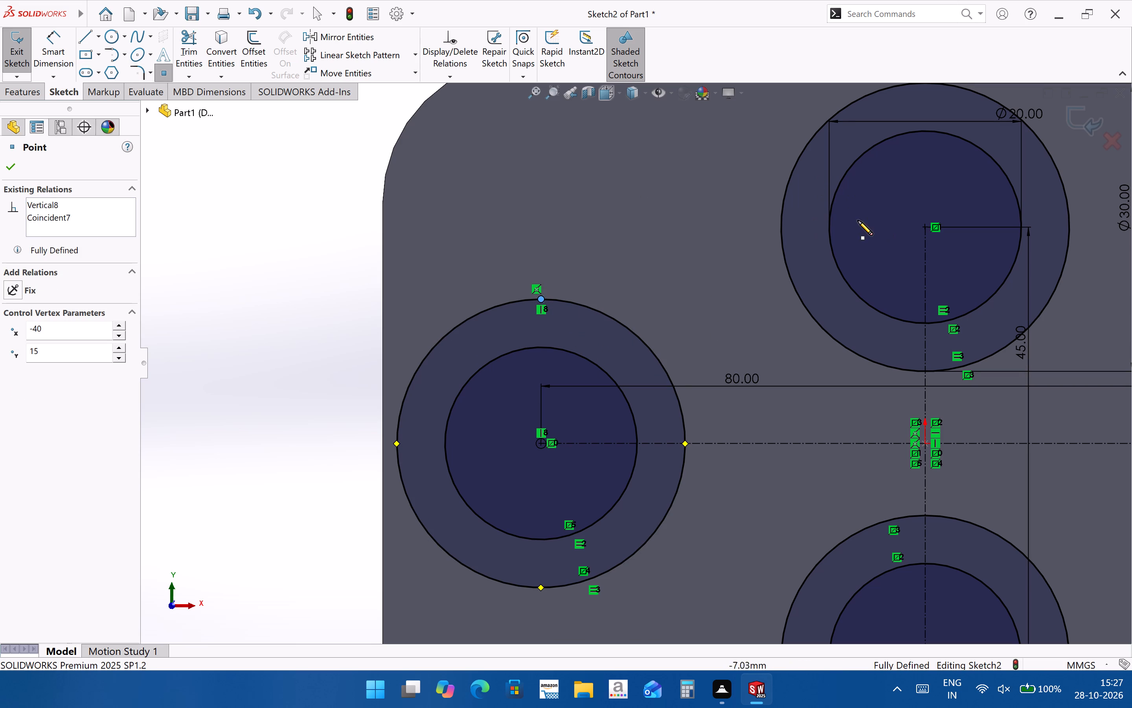
left_click(781, 228)
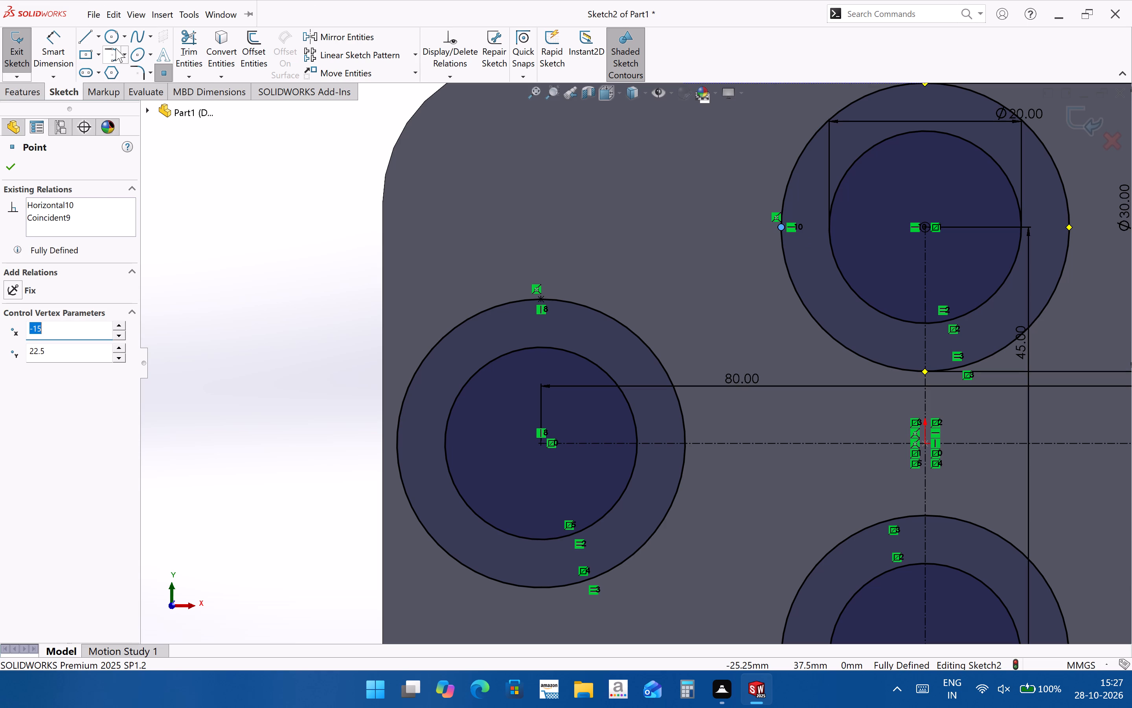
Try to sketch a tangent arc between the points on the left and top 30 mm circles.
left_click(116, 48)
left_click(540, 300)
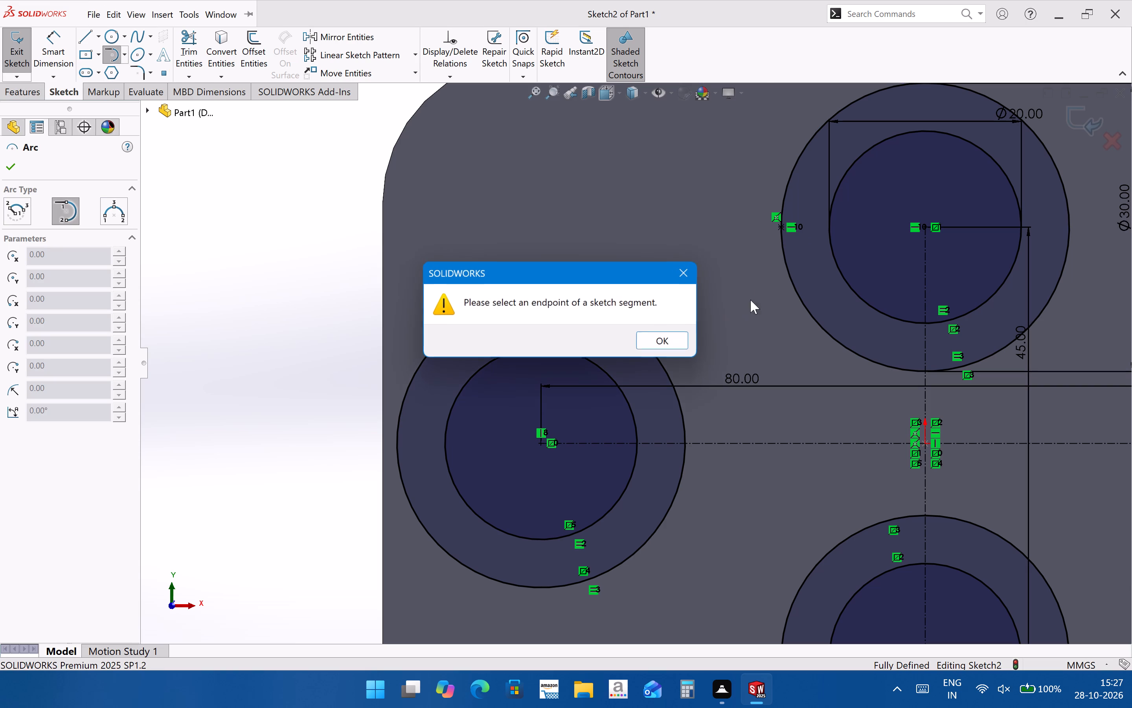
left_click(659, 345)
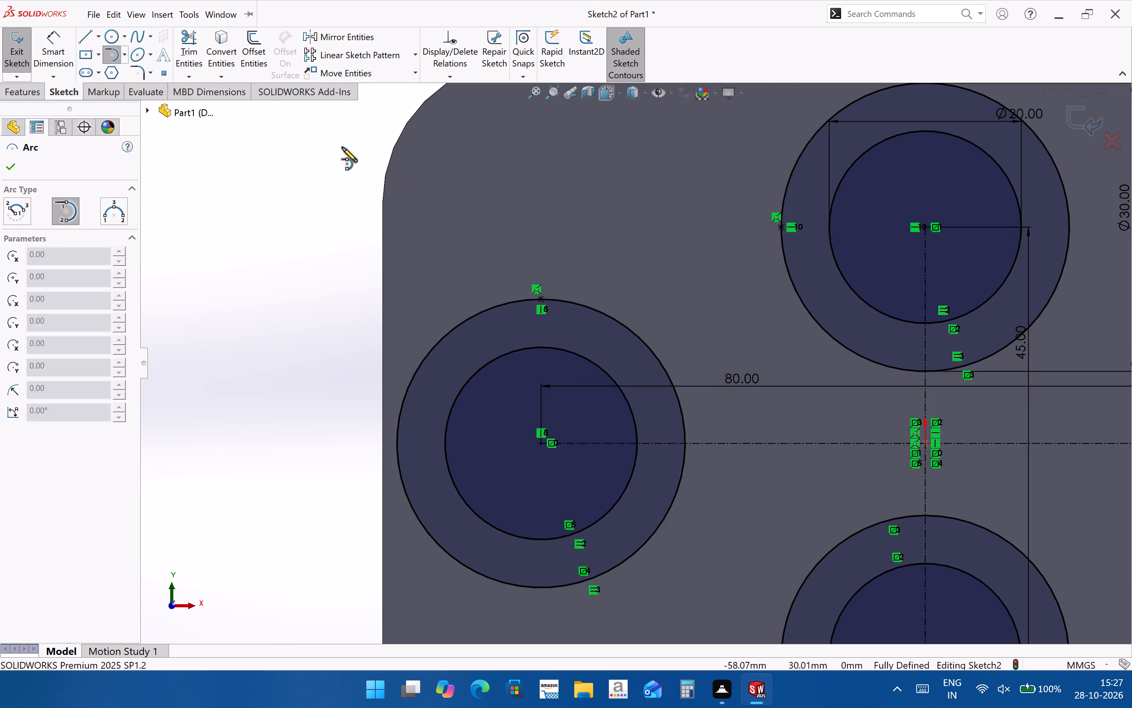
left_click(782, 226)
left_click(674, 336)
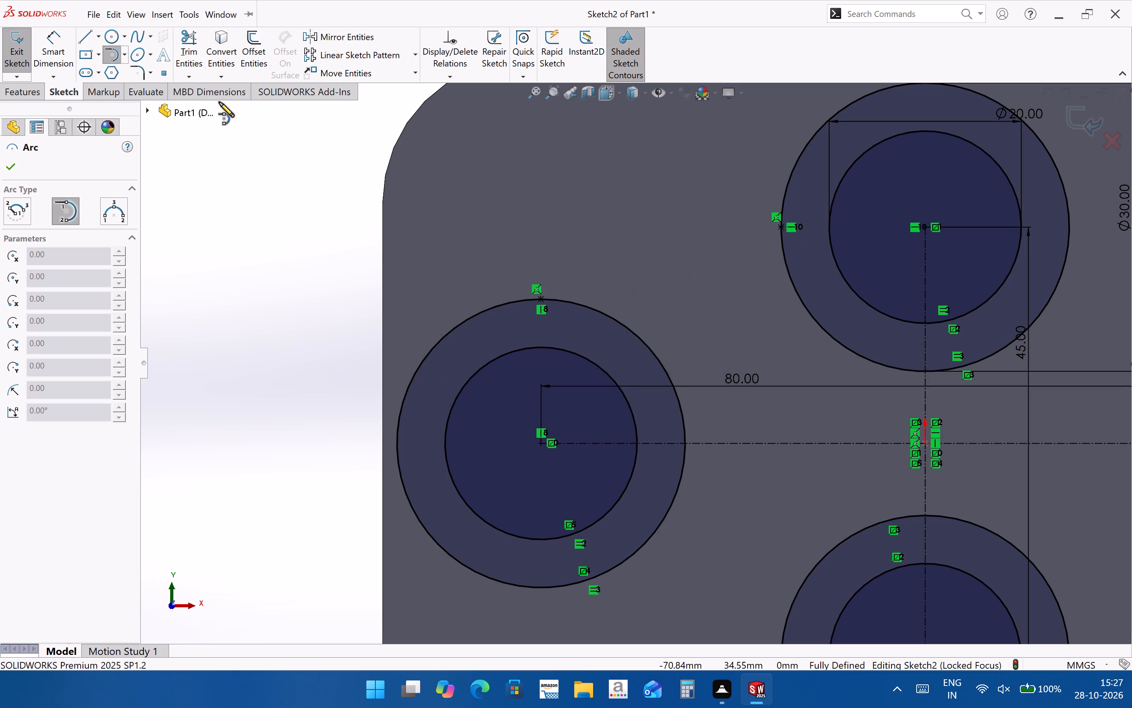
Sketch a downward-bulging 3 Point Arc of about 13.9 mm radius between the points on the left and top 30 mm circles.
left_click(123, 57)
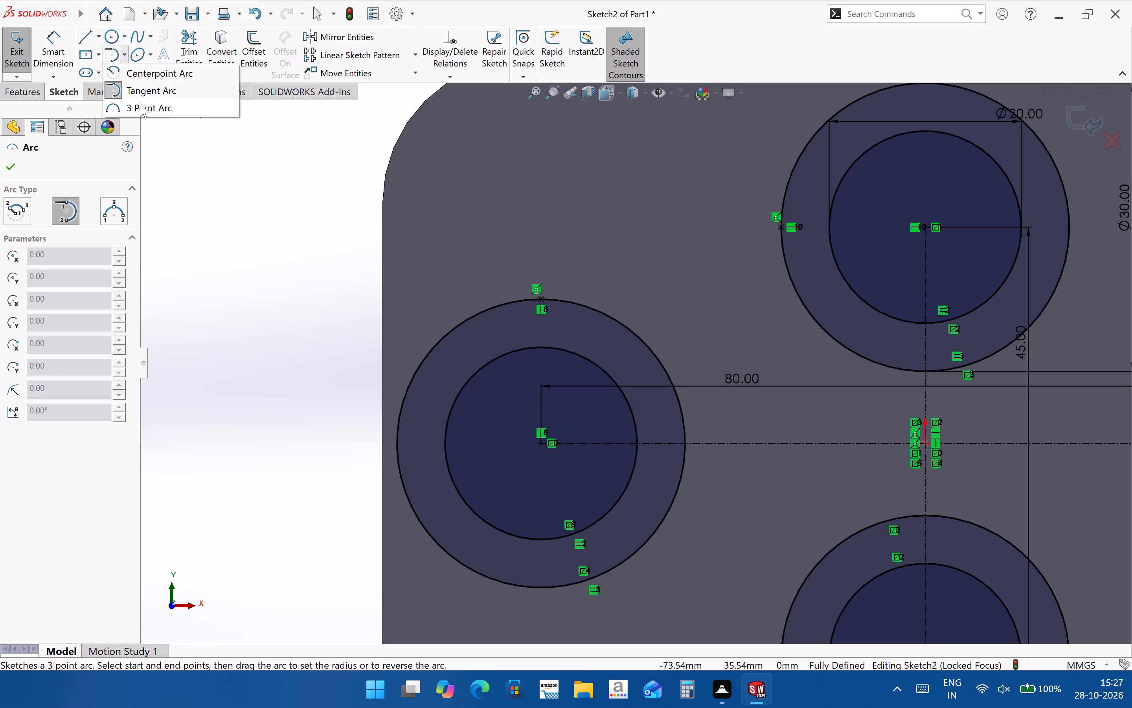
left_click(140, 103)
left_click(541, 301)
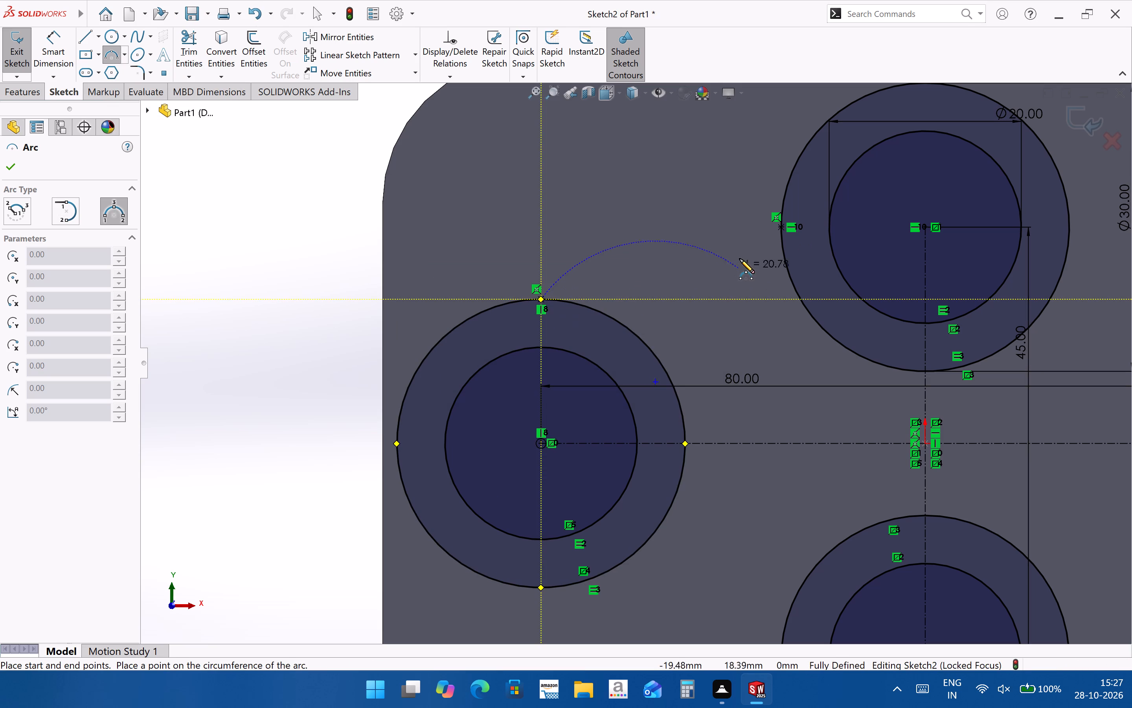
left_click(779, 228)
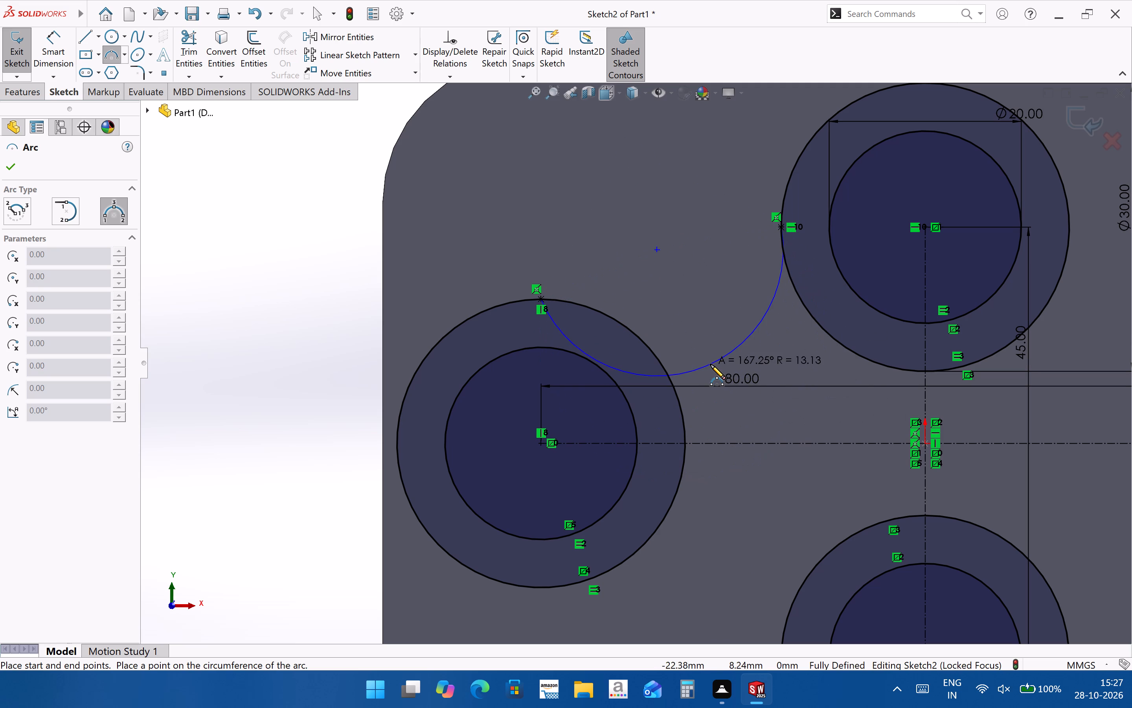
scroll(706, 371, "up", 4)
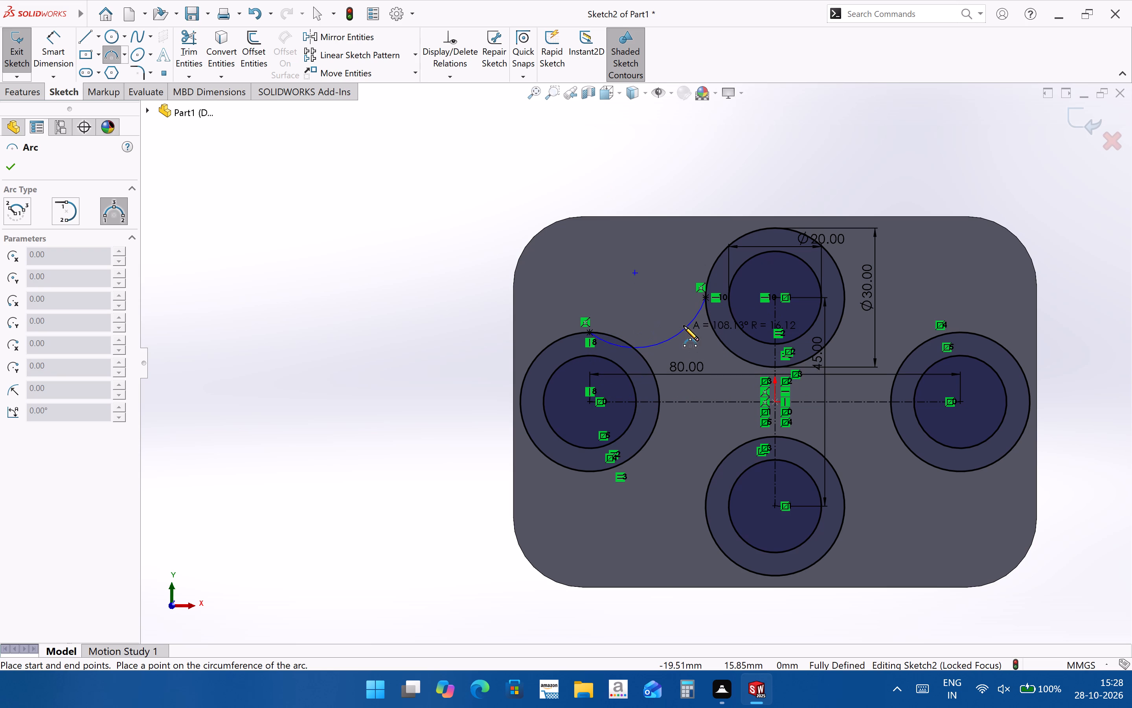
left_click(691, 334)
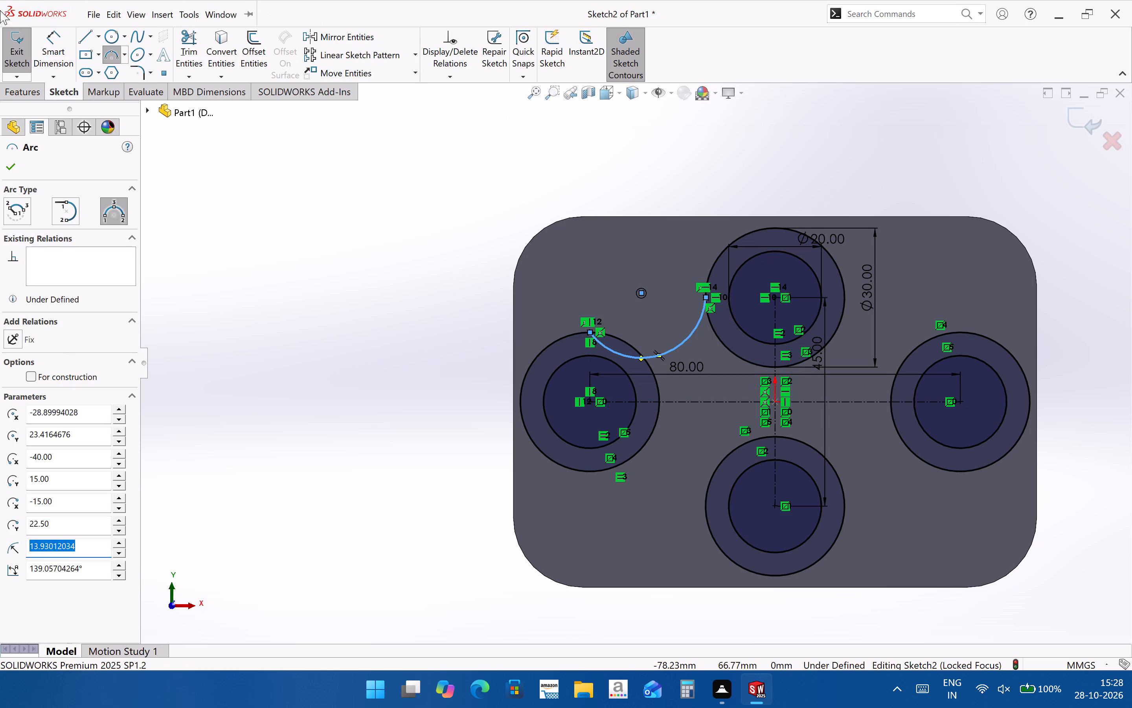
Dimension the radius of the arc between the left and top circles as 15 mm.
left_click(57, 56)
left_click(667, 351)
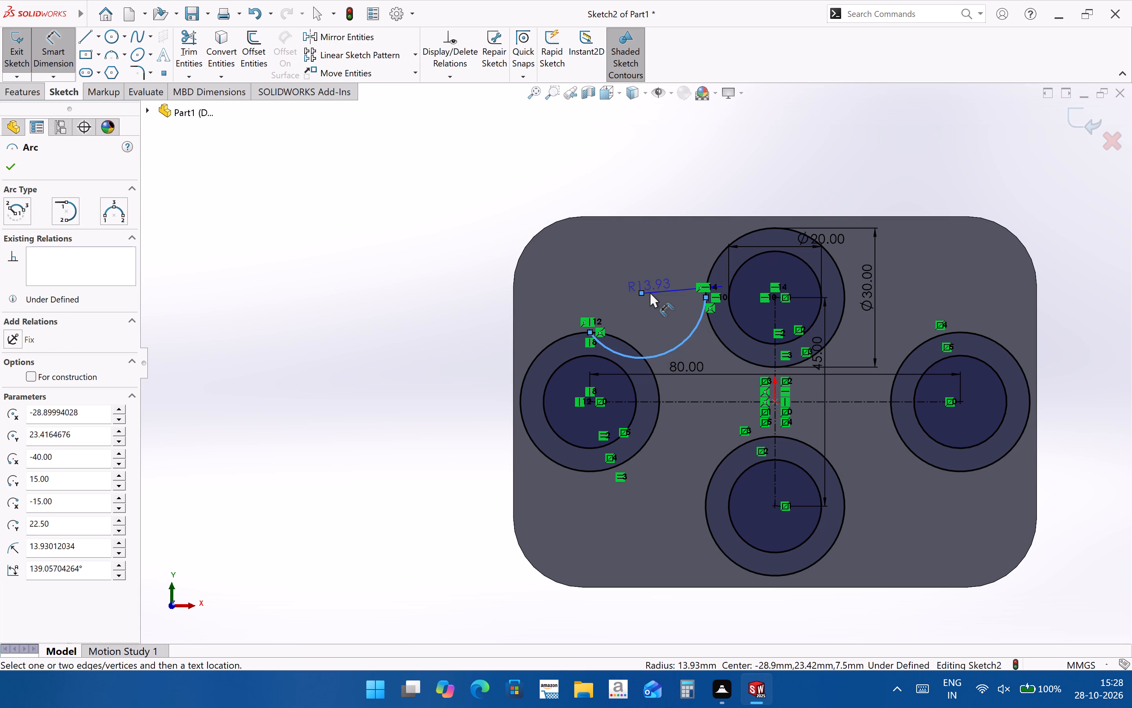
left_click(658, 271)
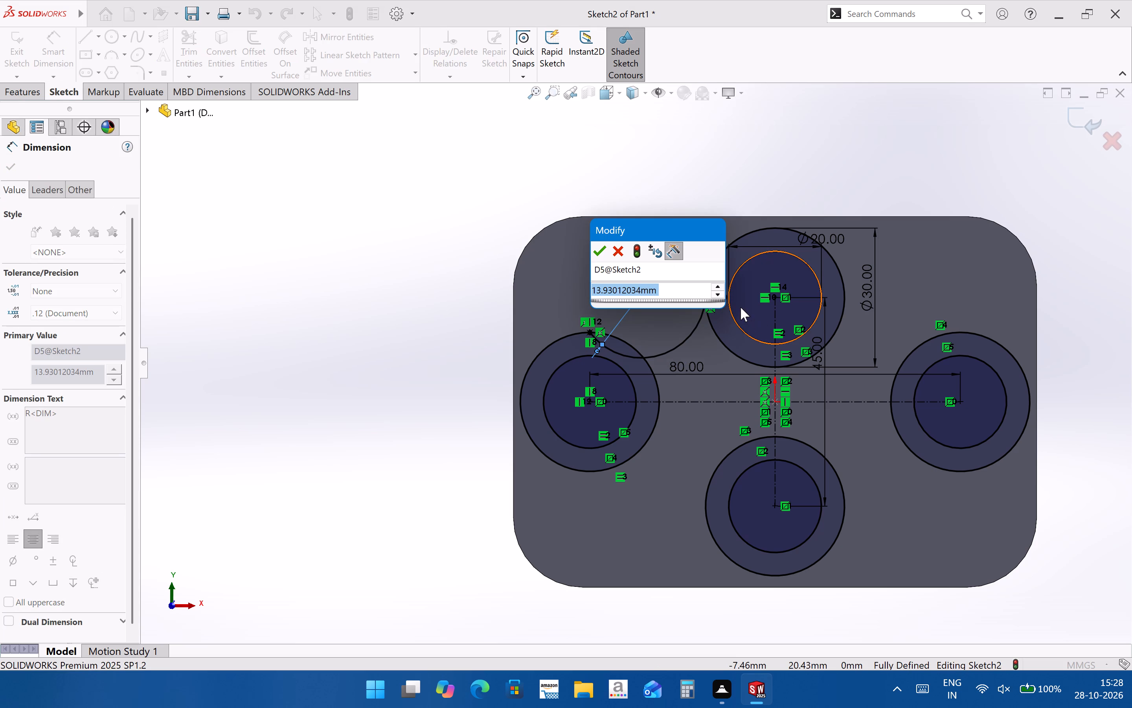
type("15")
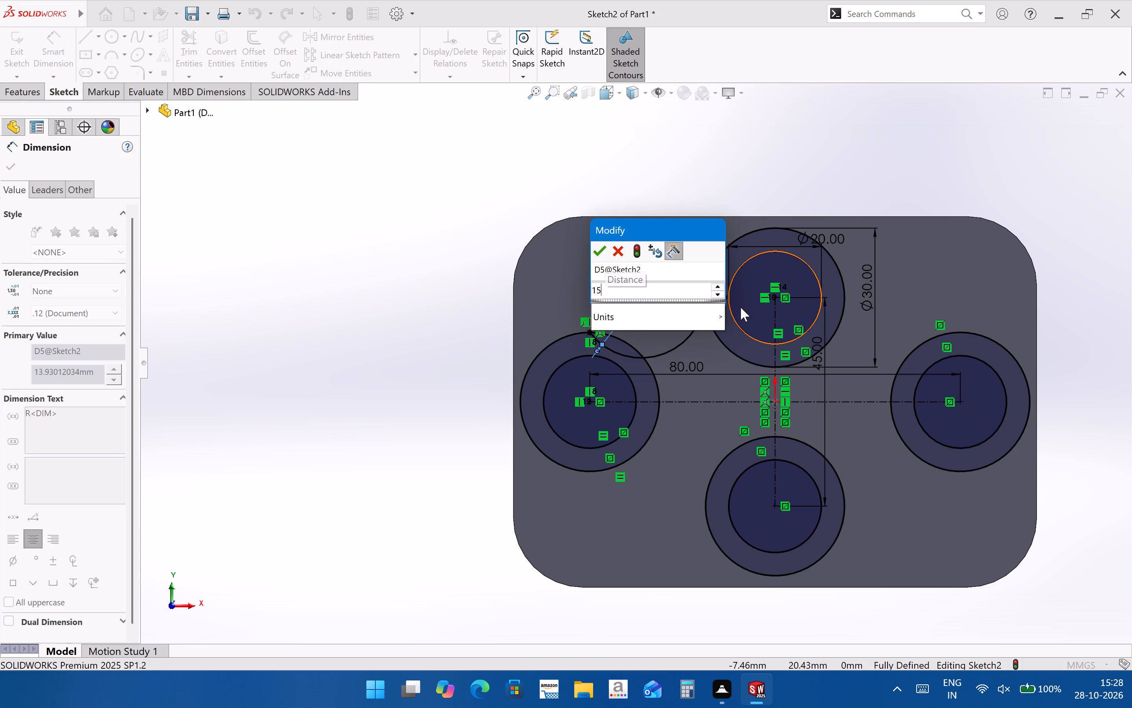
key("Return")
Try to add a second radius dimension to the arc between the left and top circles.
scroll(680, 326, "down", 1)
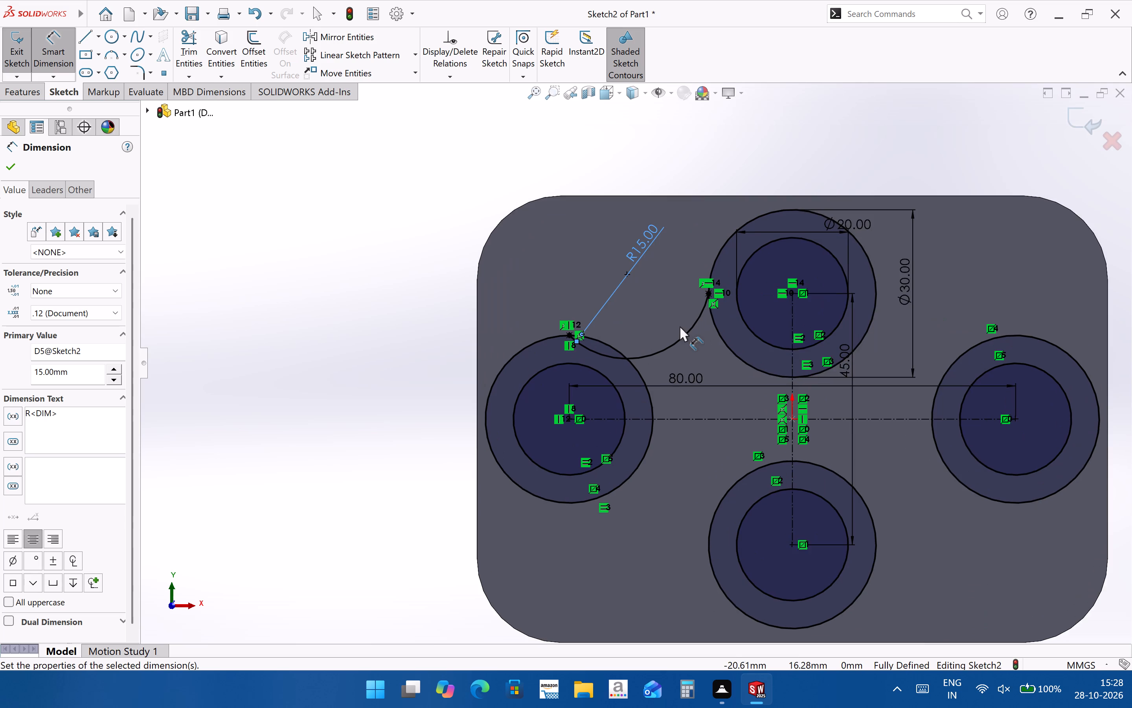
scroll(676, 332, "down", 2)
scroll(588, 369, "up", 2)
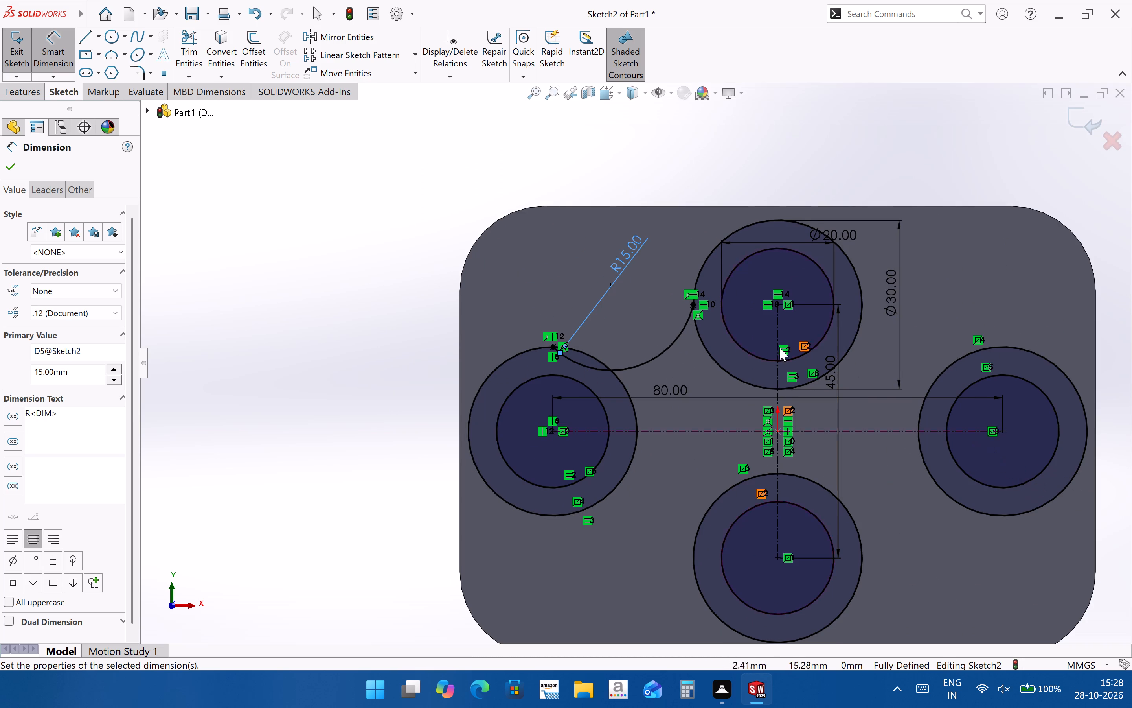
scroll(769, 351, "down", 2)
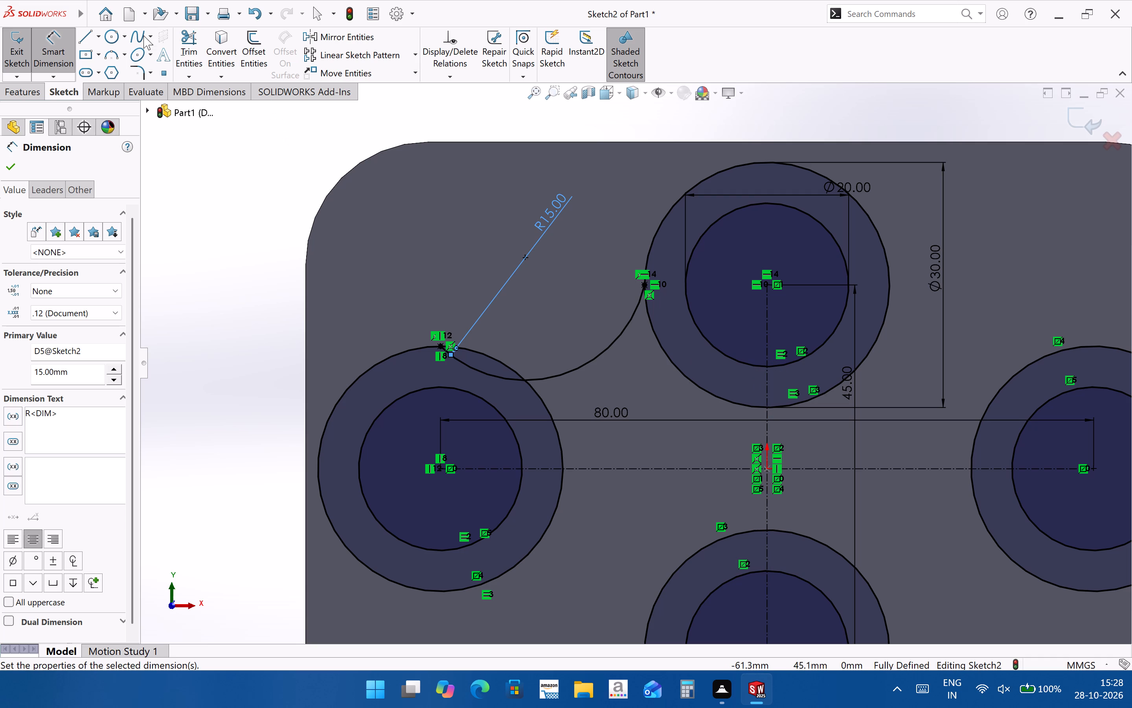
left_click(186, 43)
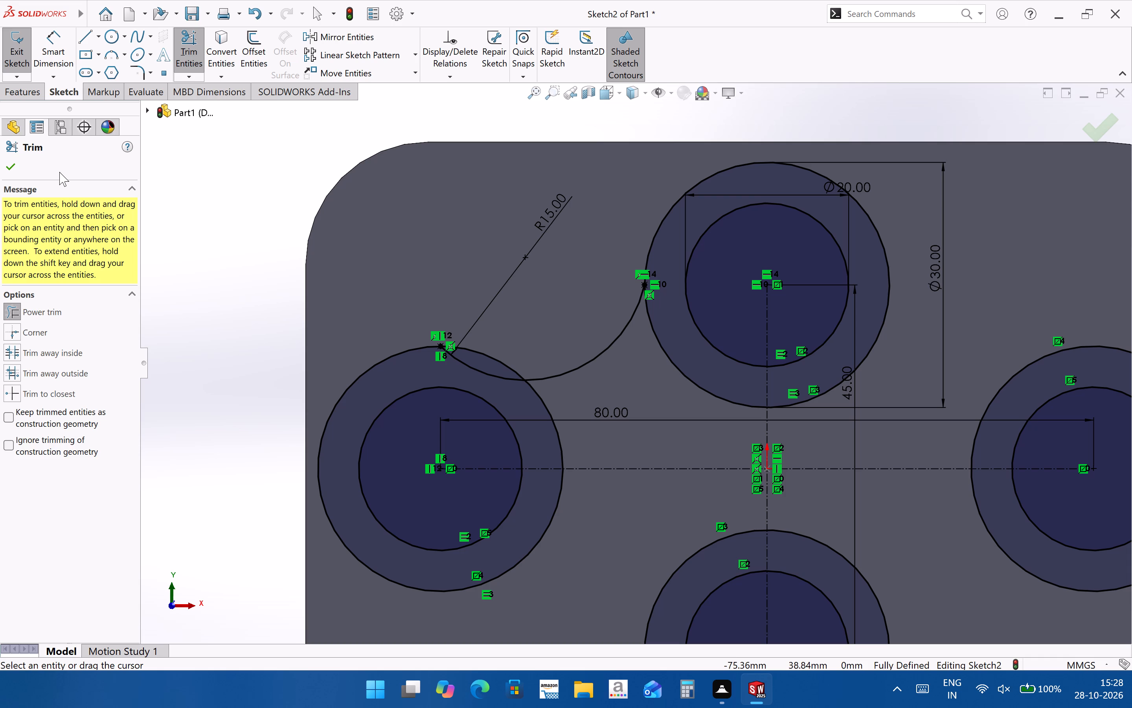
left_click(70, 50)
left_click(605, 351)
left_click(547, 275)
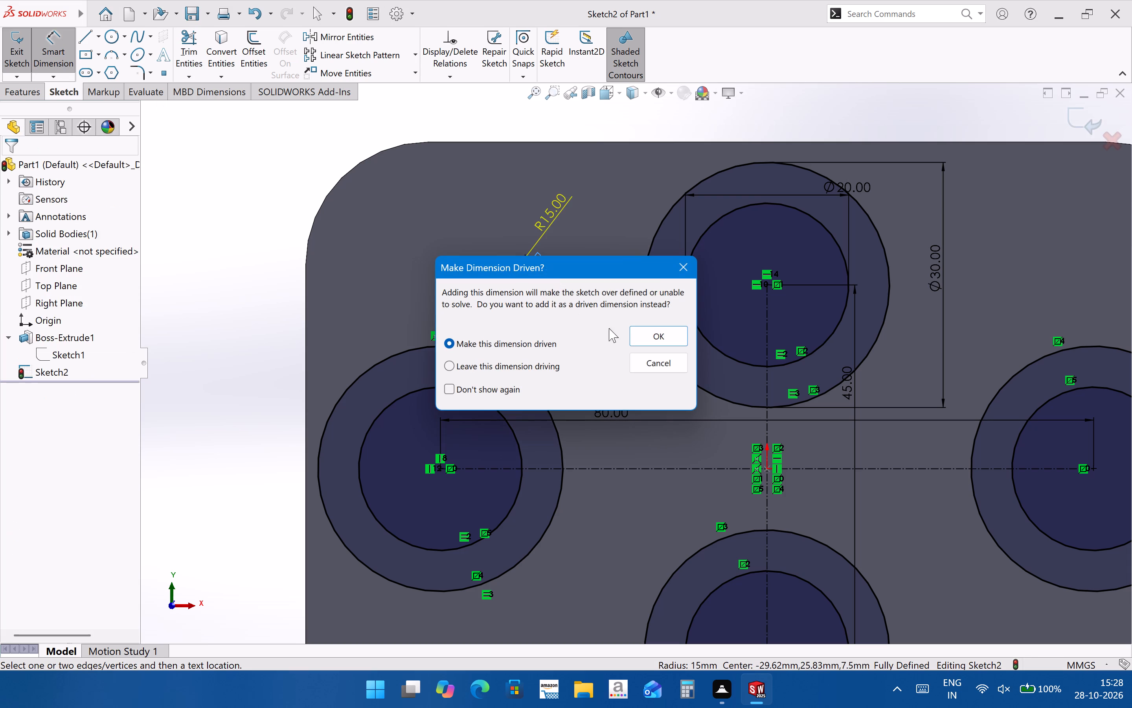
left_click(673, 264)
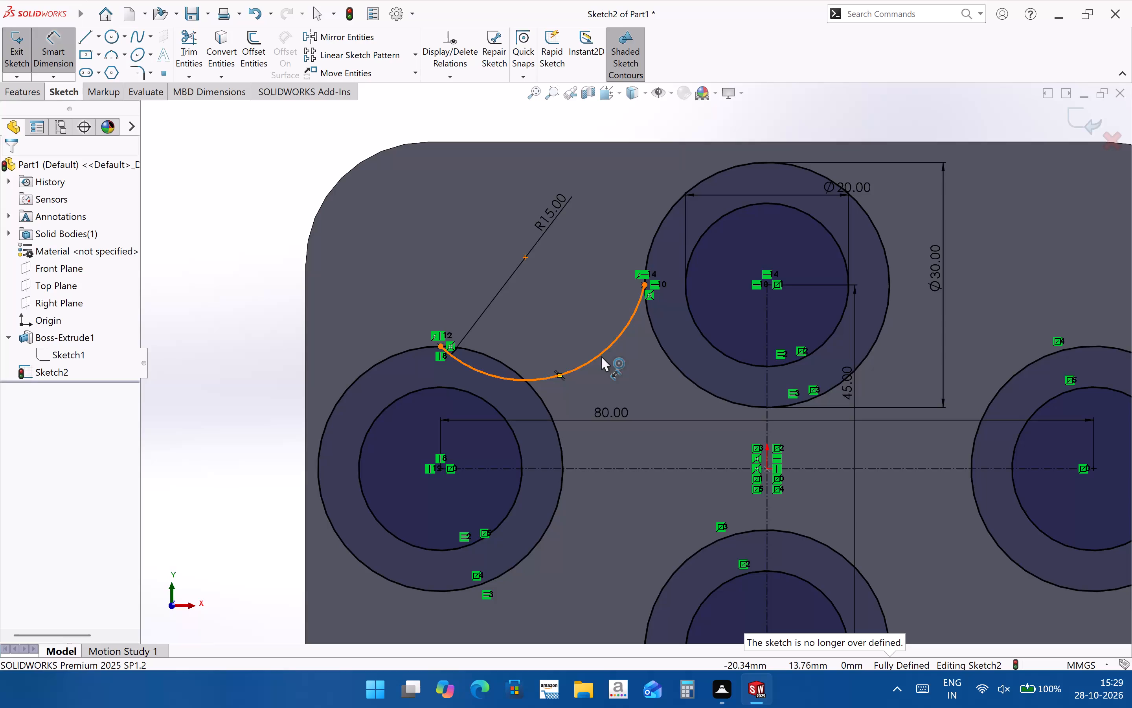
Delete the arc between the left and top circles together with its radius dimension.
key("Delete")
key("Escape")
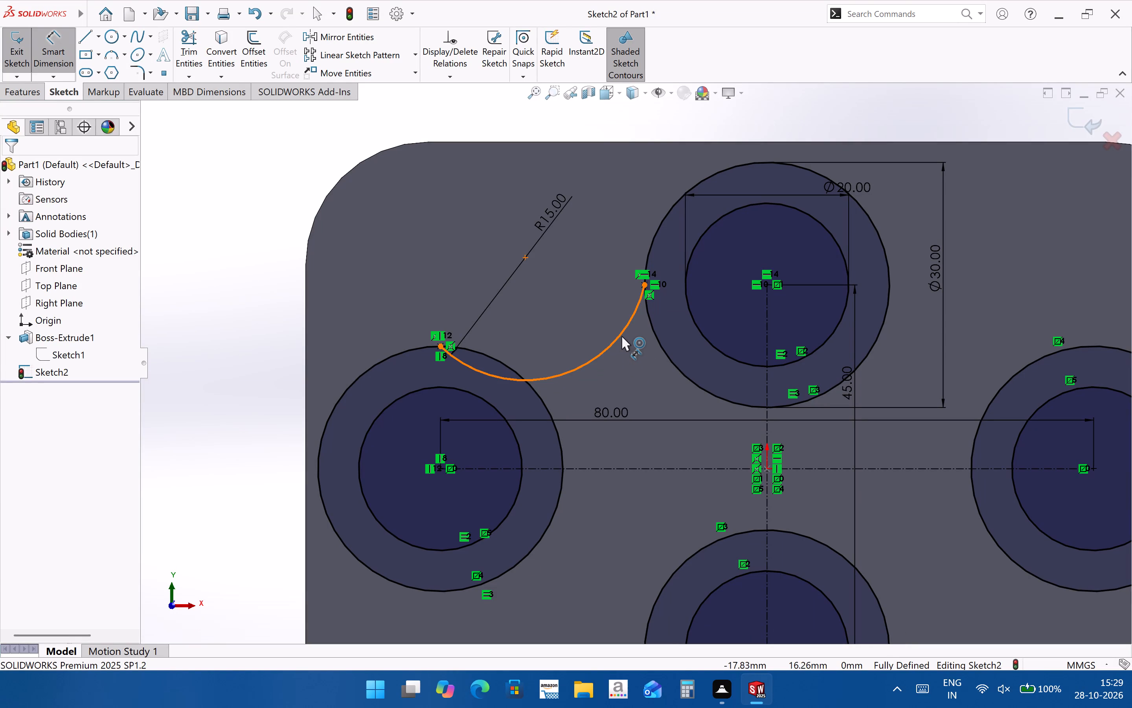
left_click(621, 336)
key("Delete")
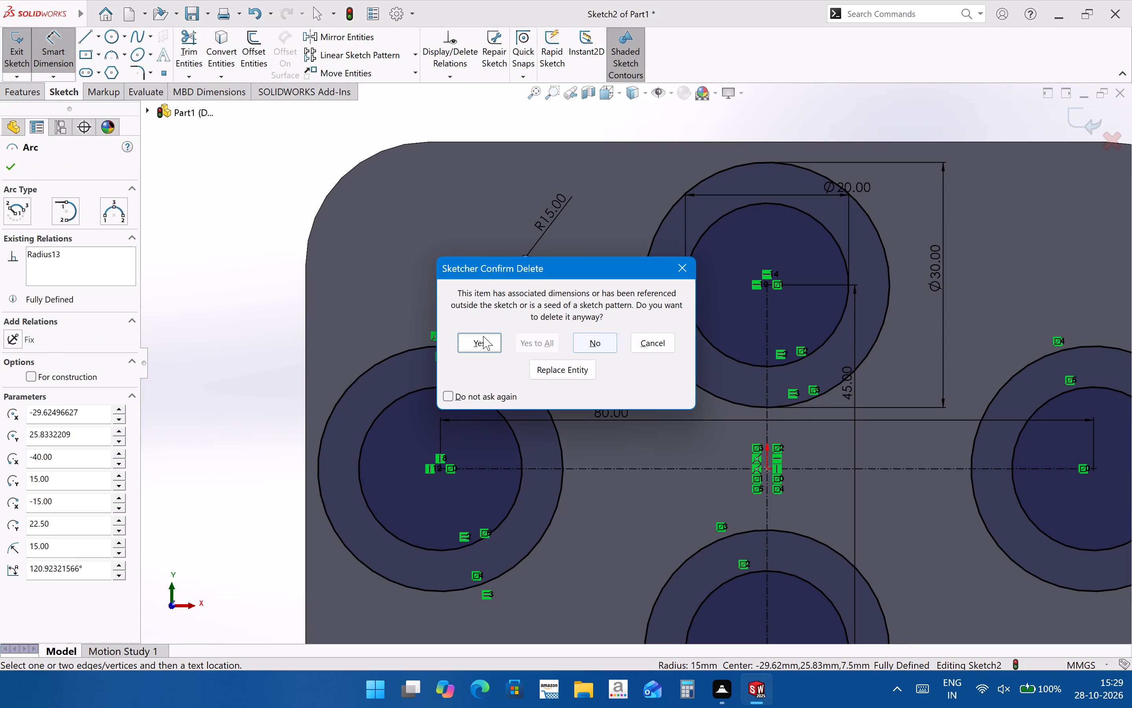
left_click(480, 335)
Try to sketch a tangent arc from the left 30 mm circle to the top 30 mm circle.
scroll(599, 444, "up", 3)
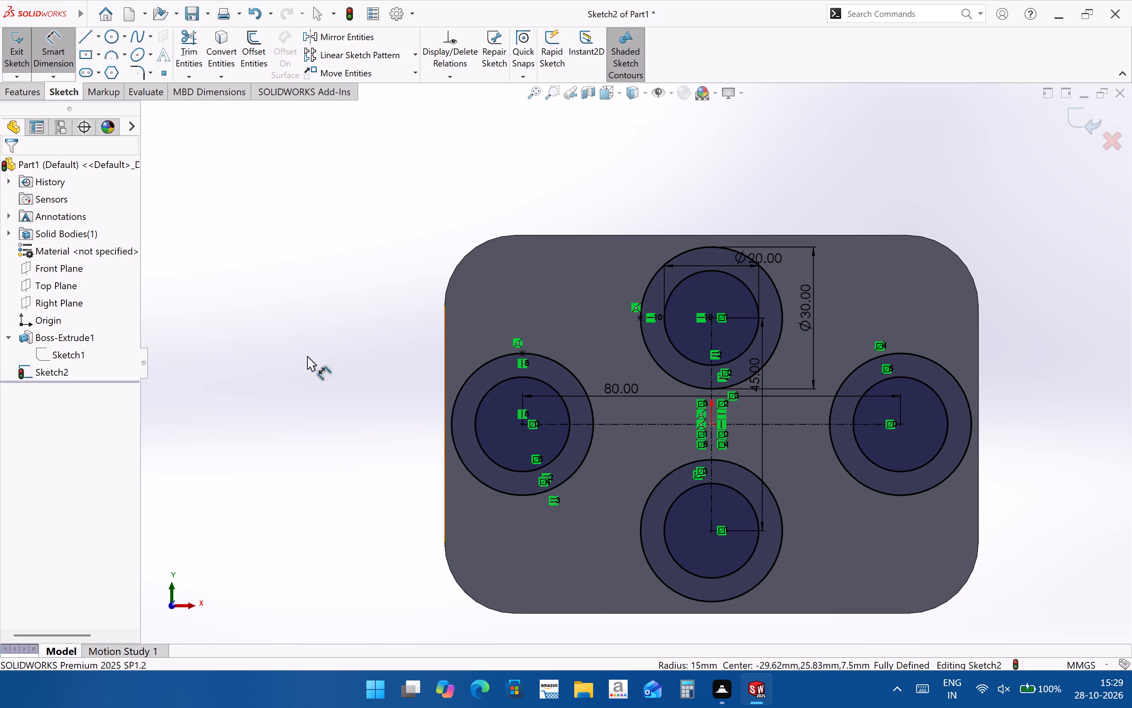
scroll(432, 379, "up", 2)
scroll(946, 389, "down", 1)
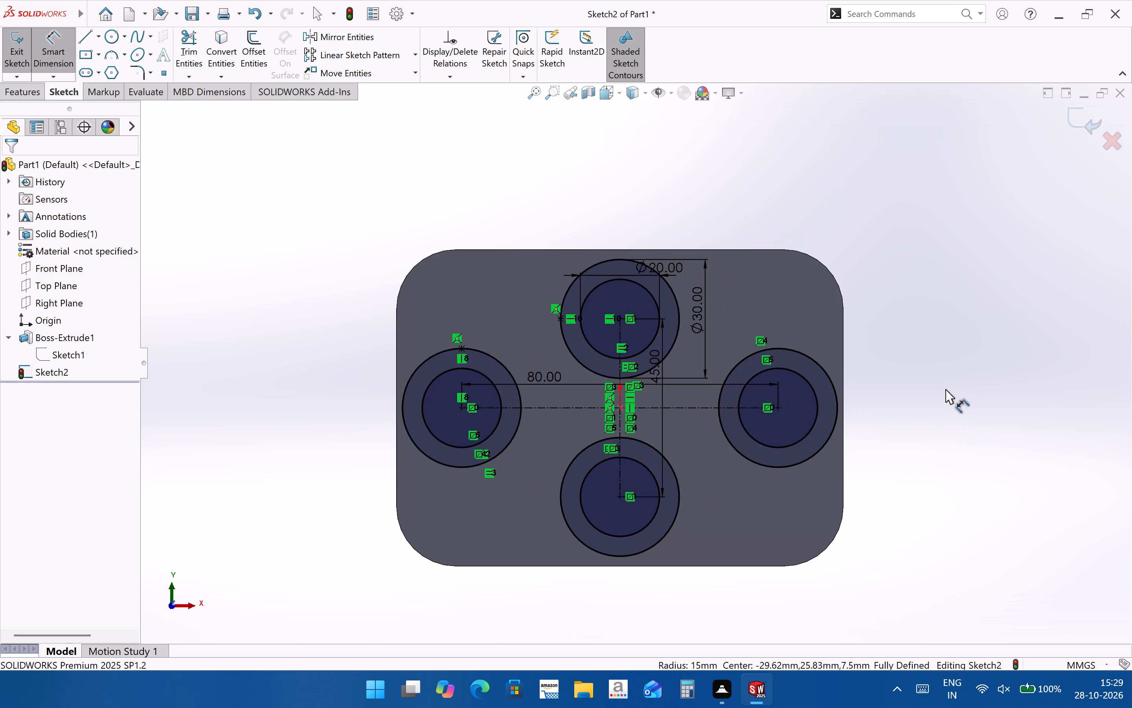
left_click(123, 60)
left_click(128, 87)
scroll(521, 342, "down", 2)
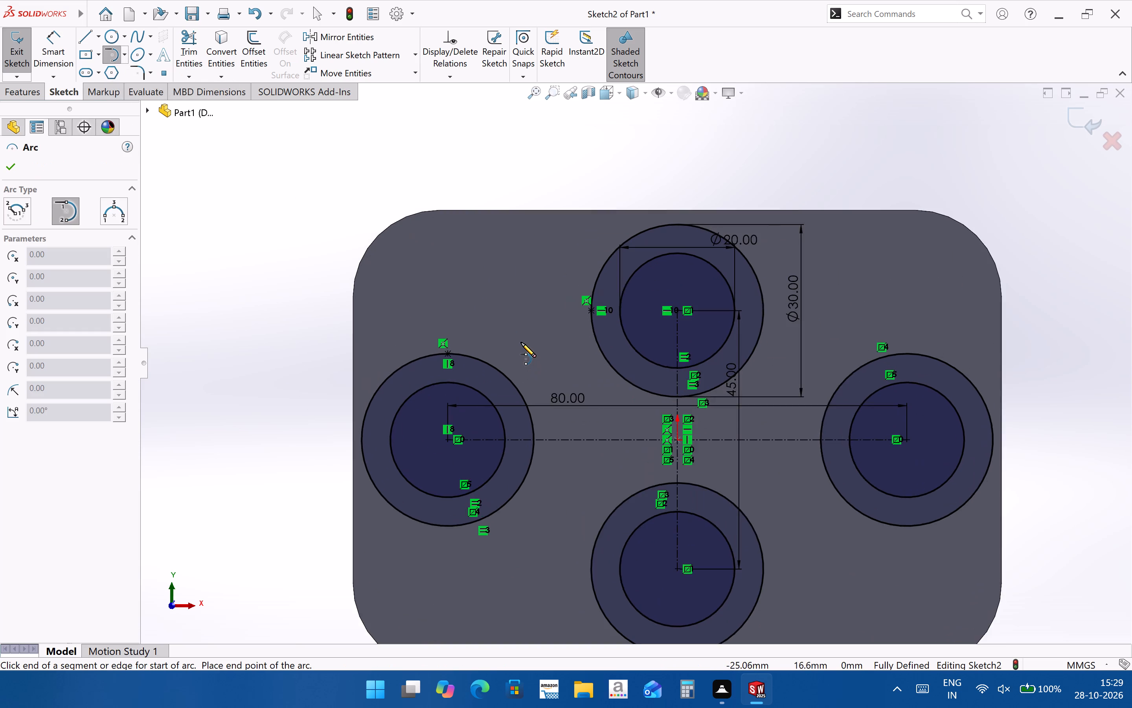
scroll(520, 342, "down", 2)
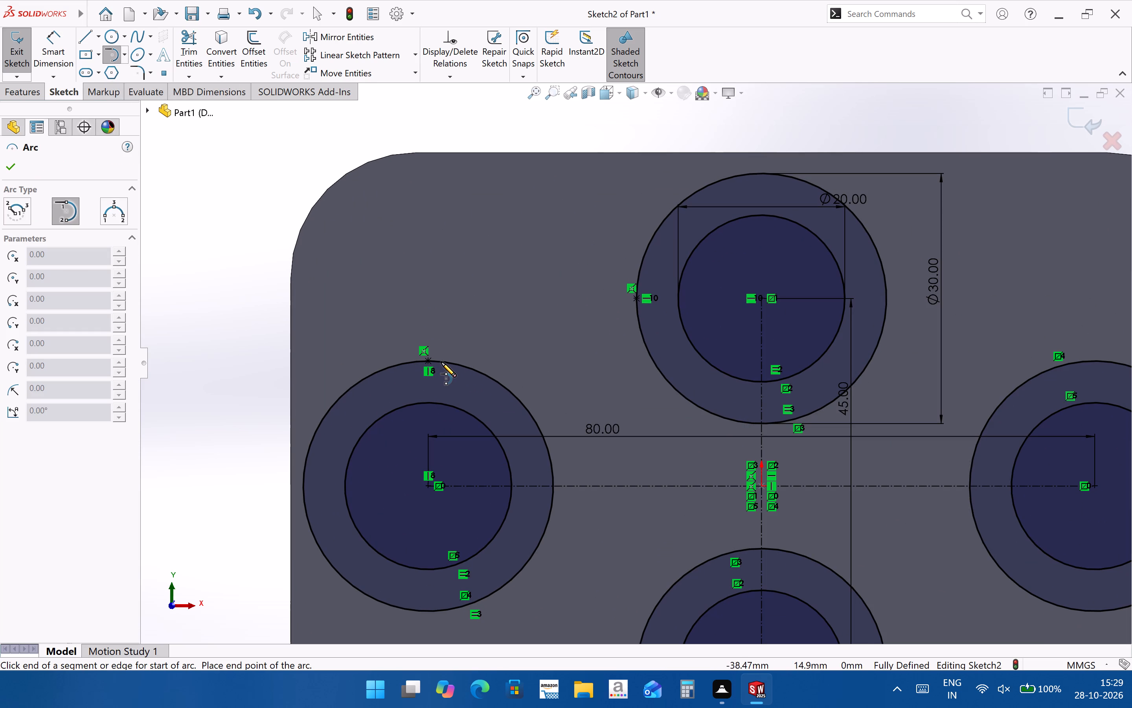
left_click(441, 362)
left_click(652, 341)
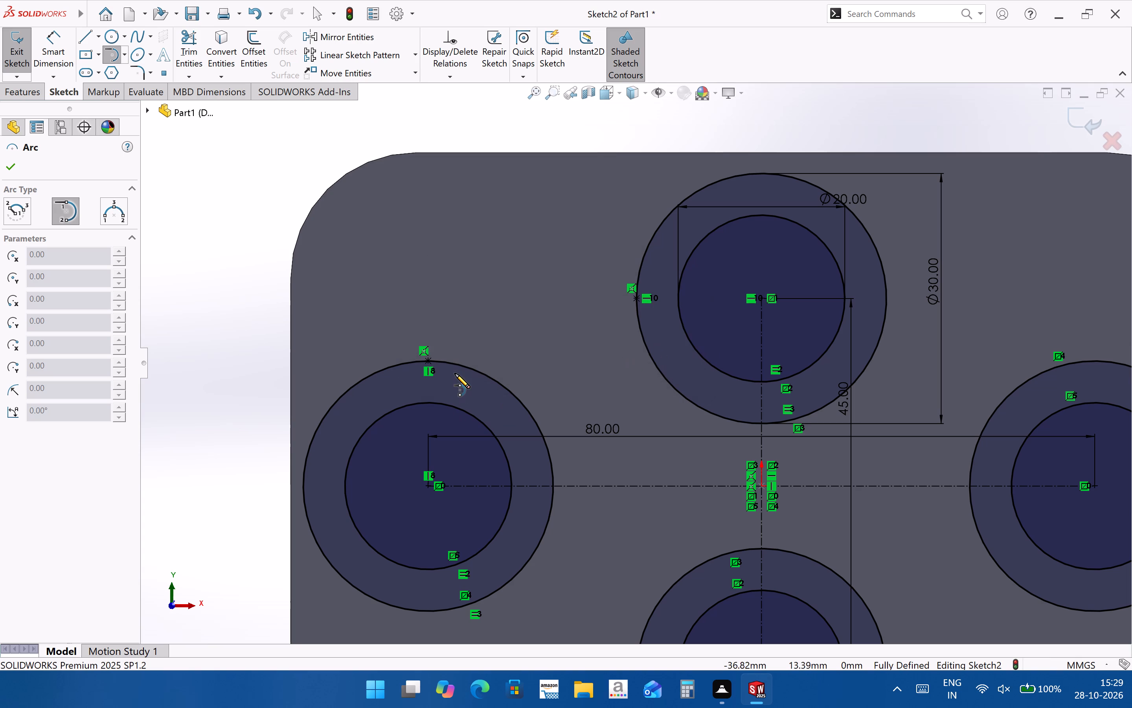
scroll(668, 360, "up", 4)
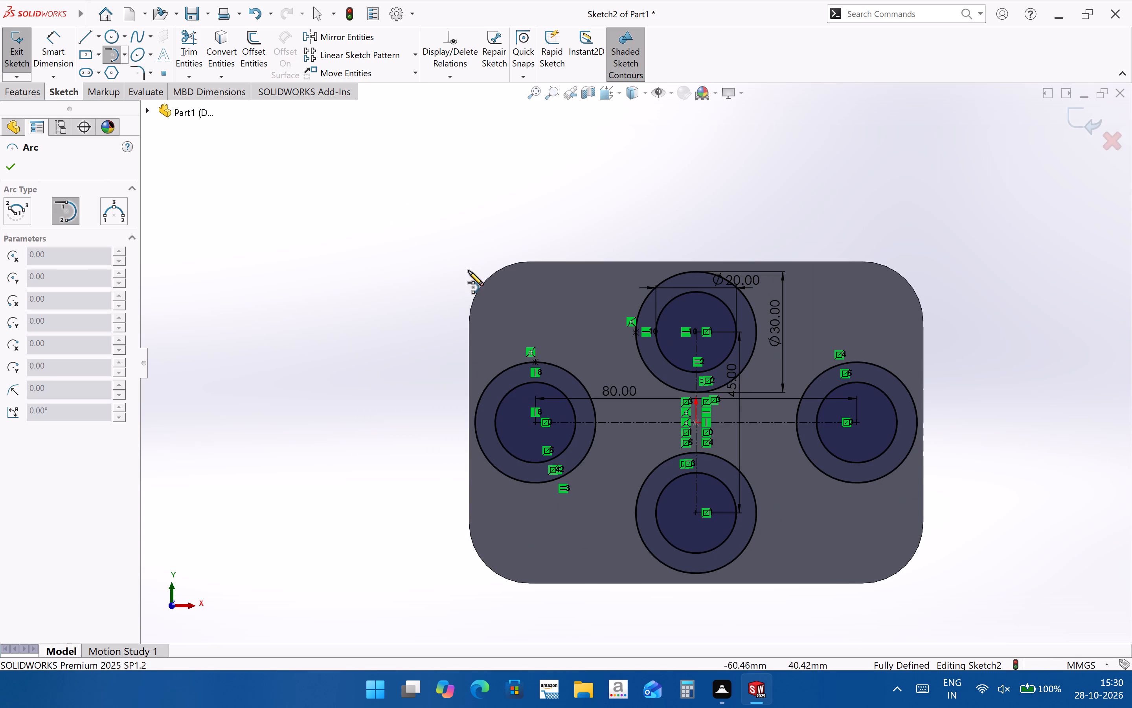
Delete the leftover sketch point at the top of the left 30 mm circle.
scroll(584, 357, "down", 3)
scroll(529, 376, "down", 2)
key("Escape")
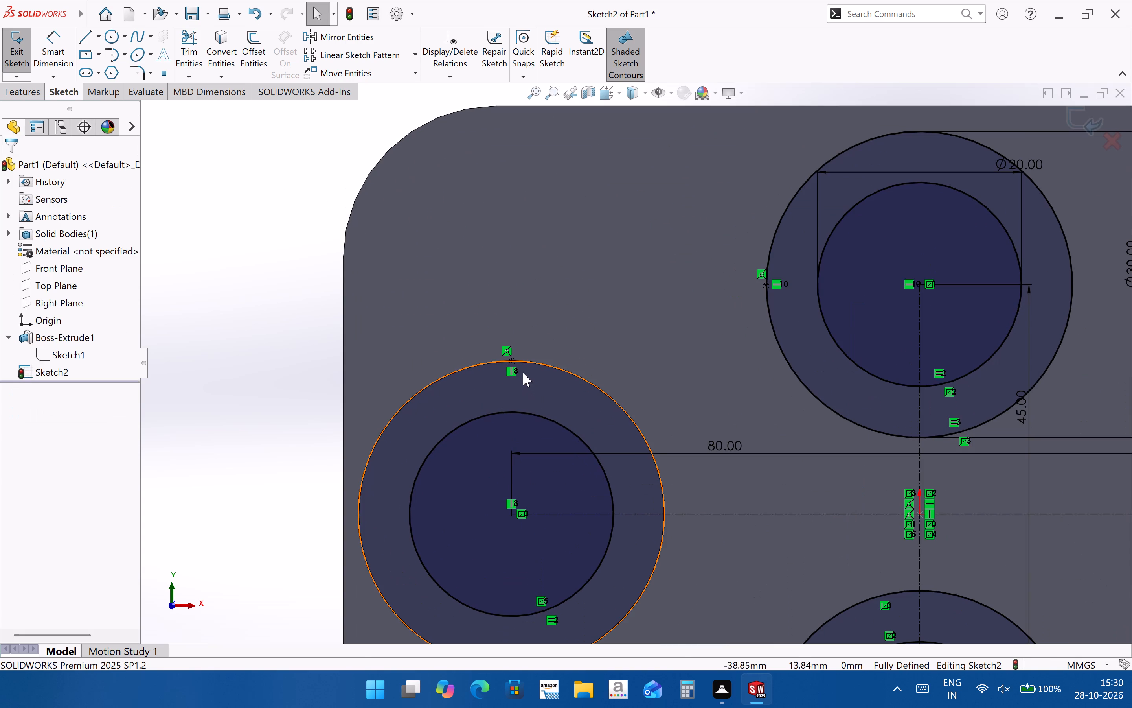
left_click(510, 361)
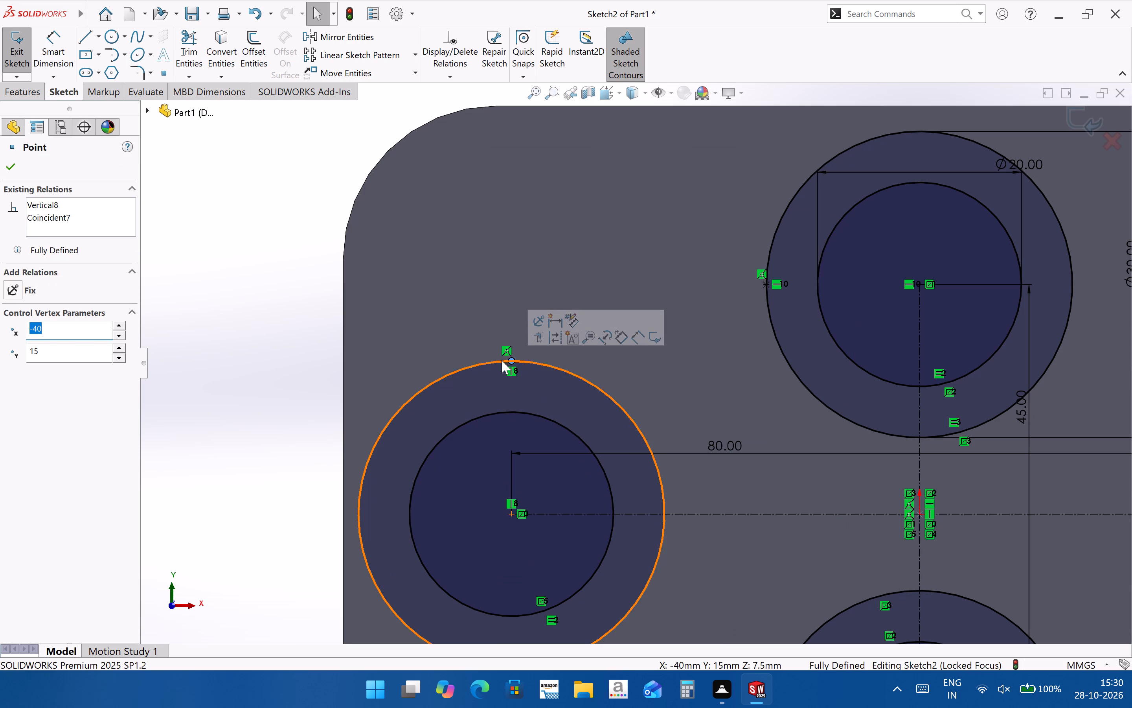
key("Delete")
scroll(513, 360, "up", 4)
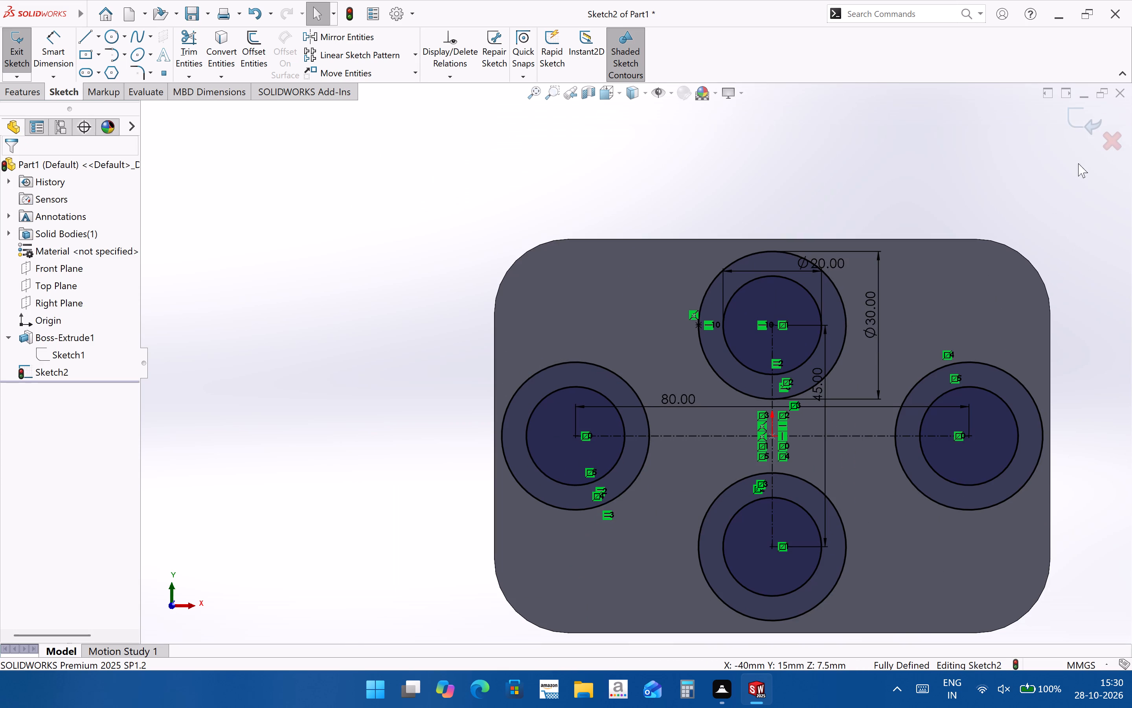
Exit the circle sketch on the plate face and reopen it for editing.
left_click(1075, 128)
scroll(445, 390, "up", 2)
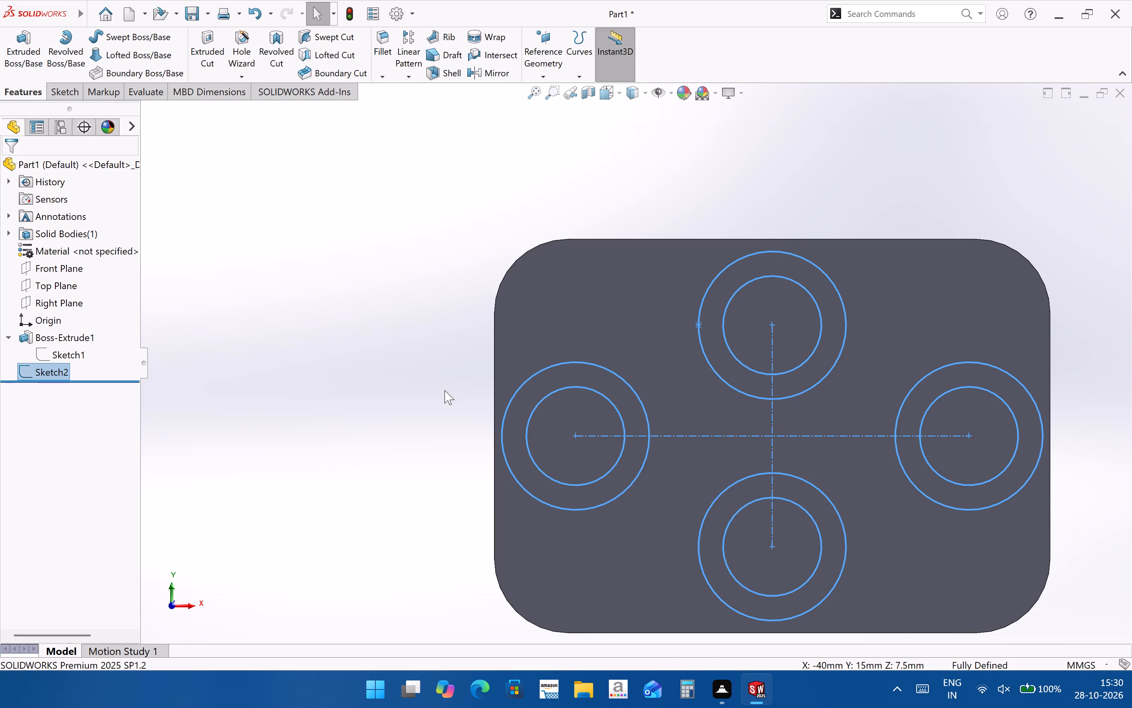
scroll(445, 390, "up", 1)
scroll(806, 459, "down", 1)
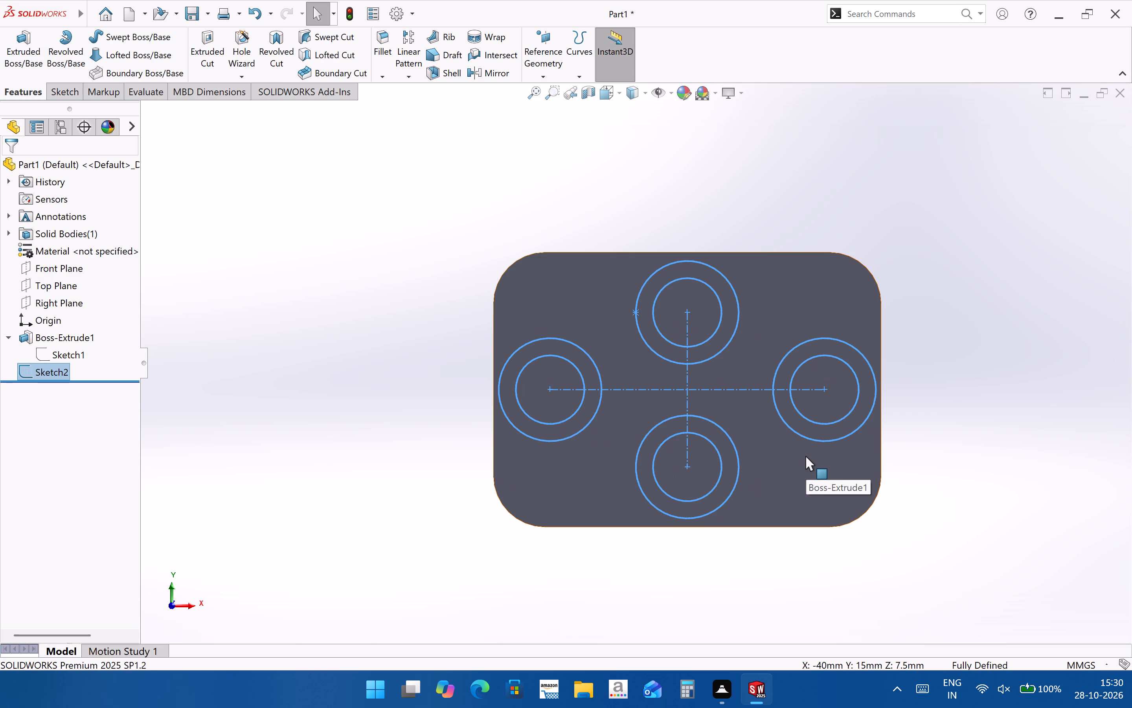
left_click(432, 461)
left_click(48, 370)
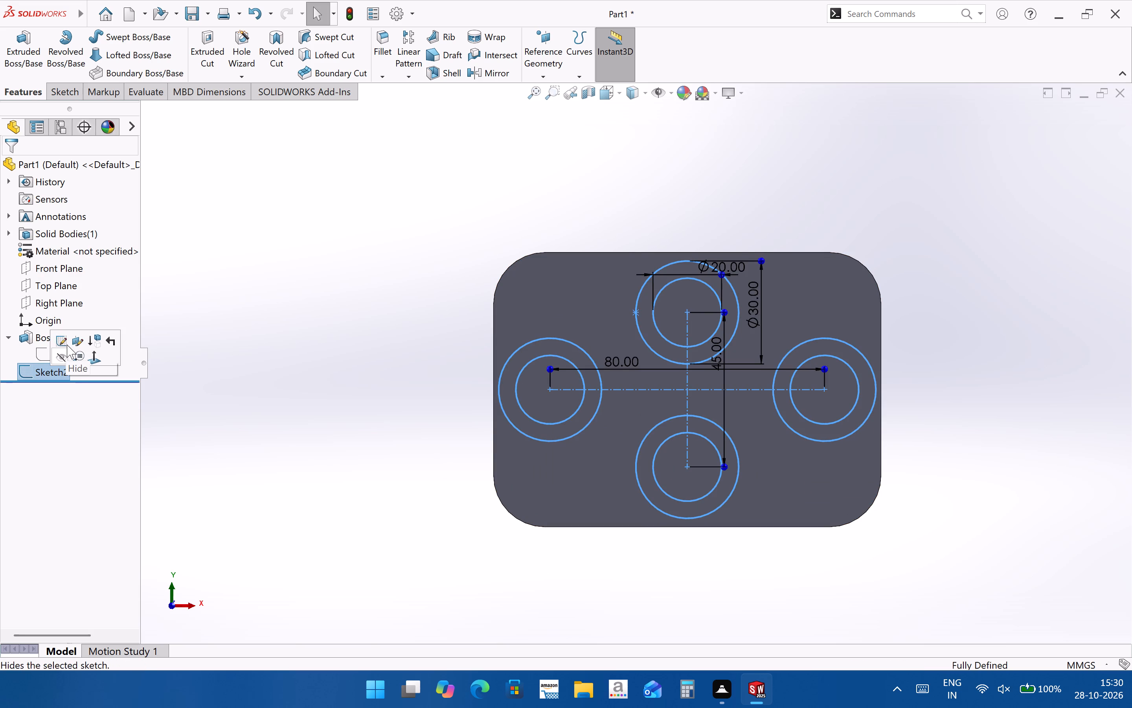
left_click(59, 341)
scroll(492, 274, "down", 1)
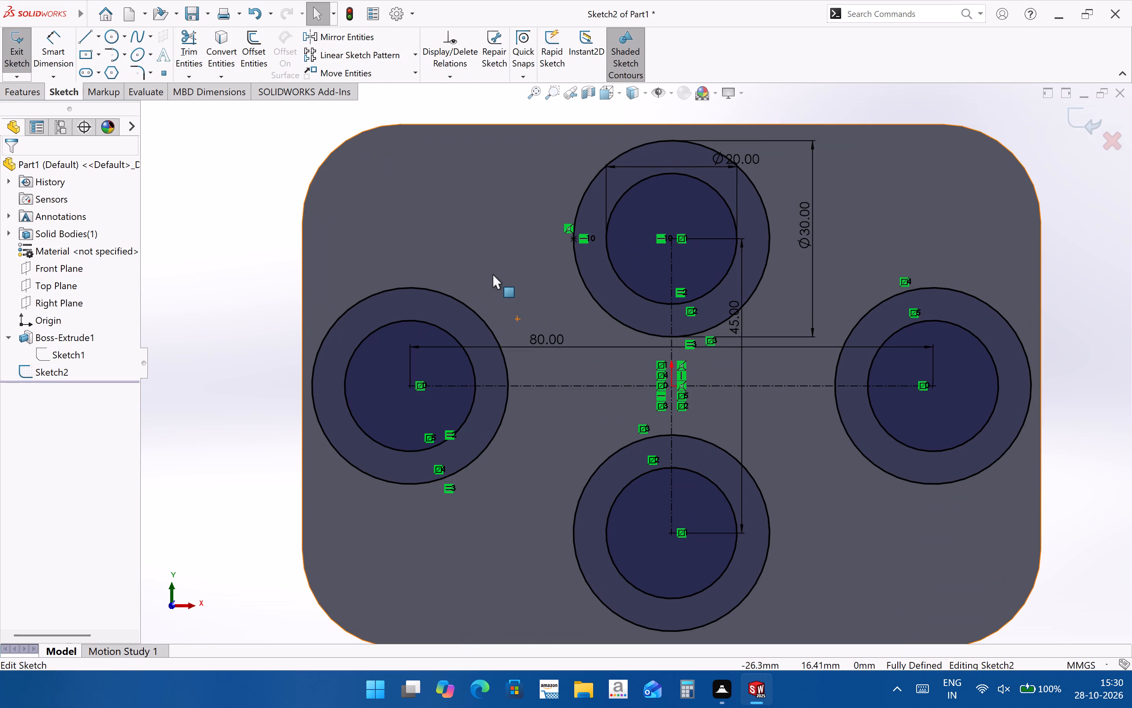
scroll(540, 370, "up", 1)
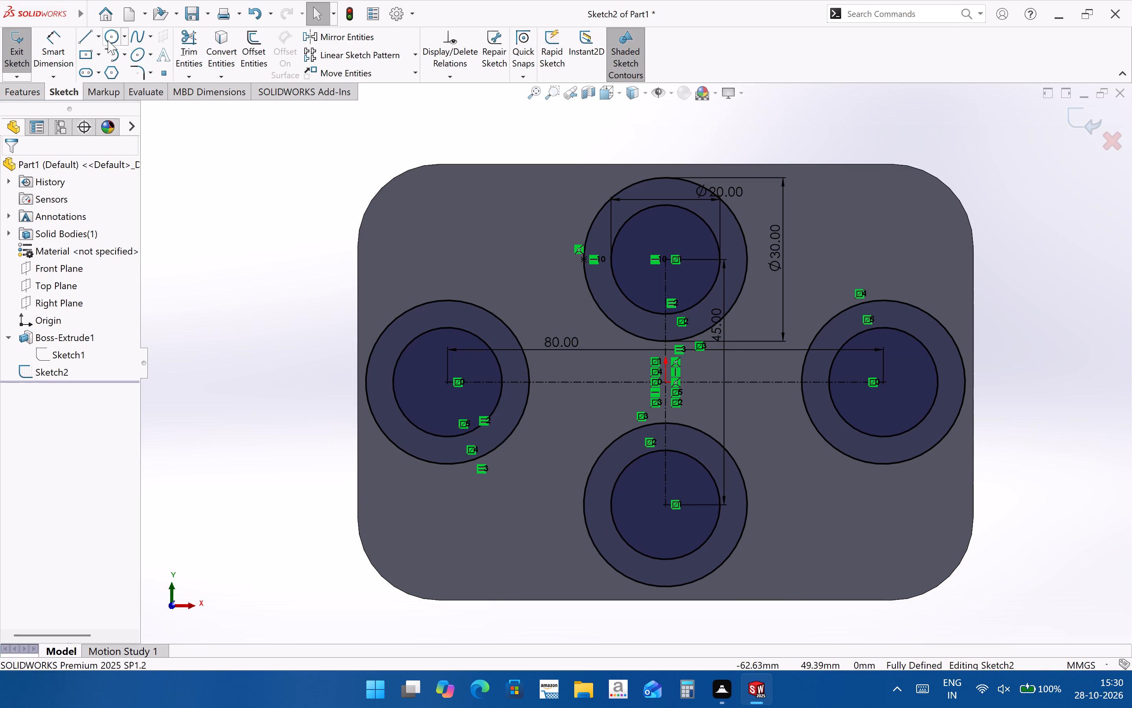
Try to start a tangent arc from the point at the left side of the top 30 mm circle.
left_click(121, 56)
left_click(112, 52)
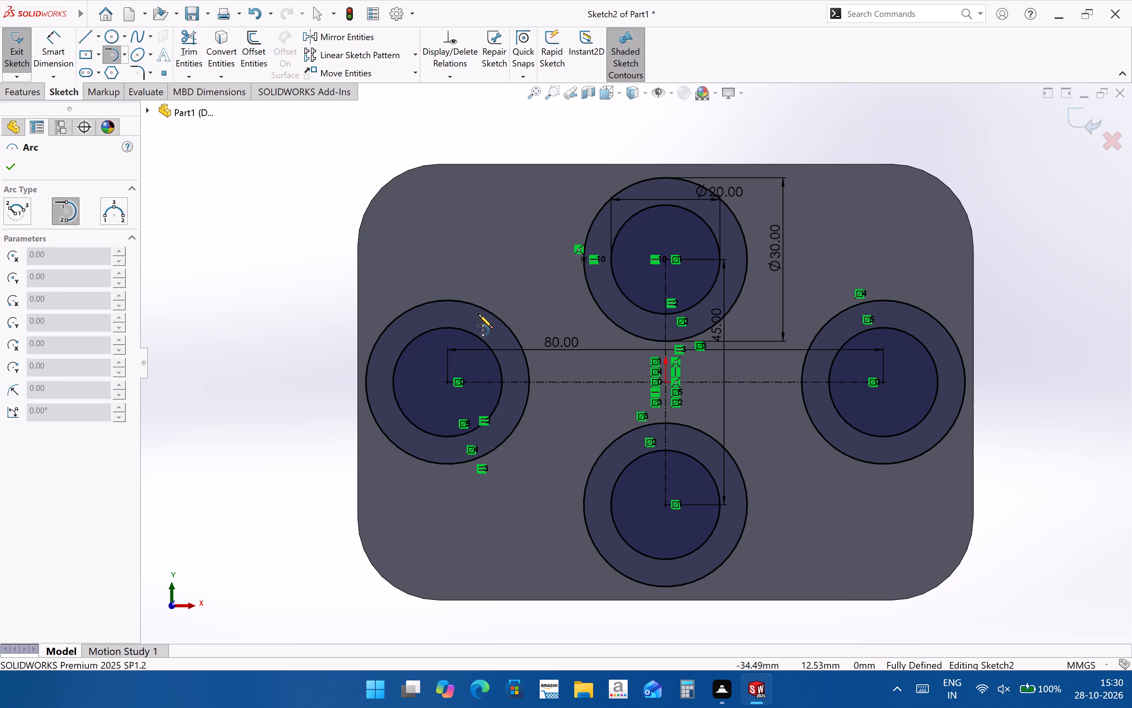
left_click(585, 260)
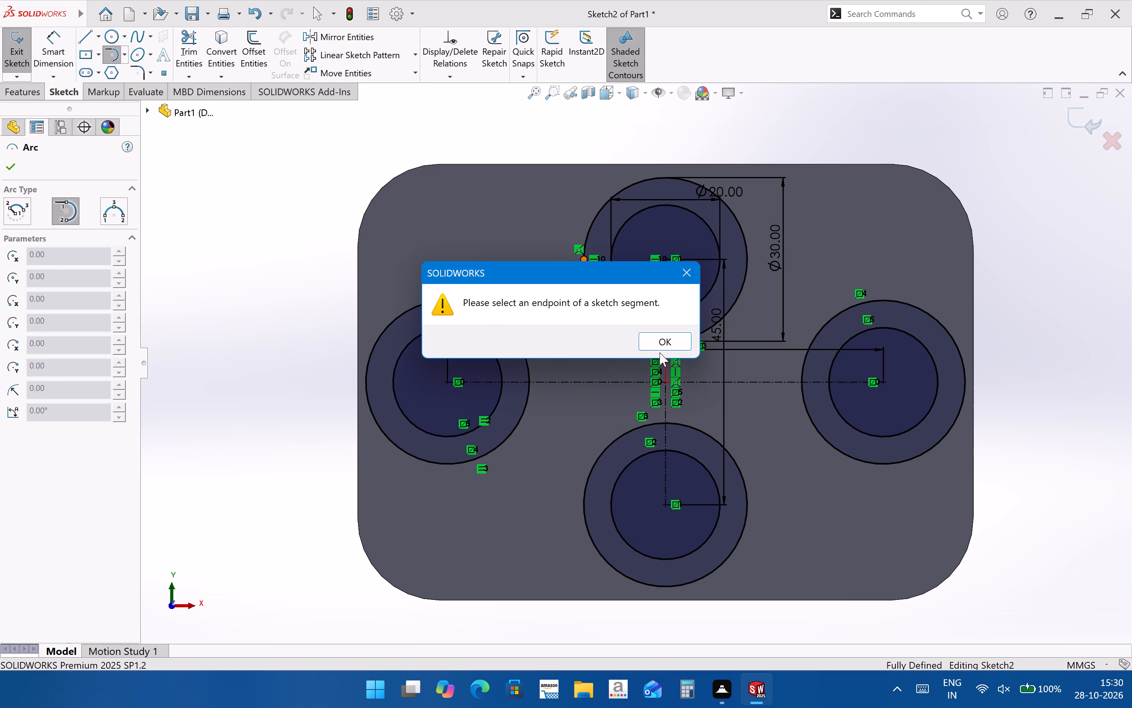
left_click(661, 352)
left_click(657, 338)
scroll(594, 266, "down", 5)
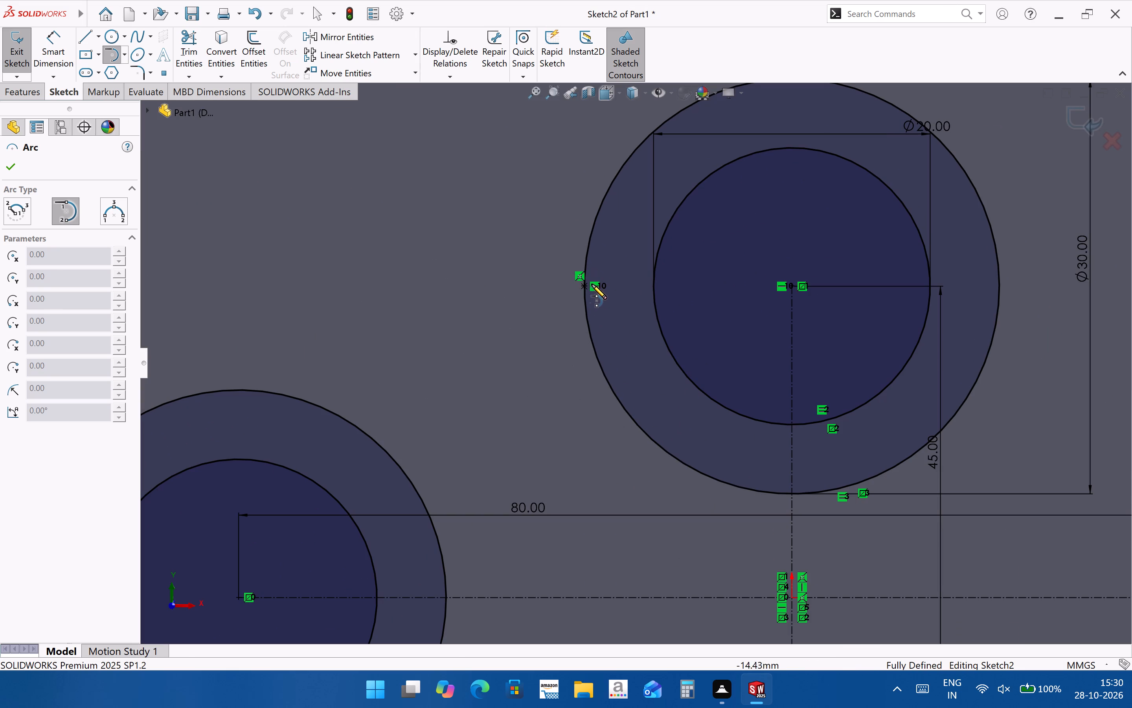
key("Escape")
Delete the leftover sketch point at the left side of the top 30 mm circle.
left_click(584, 286)
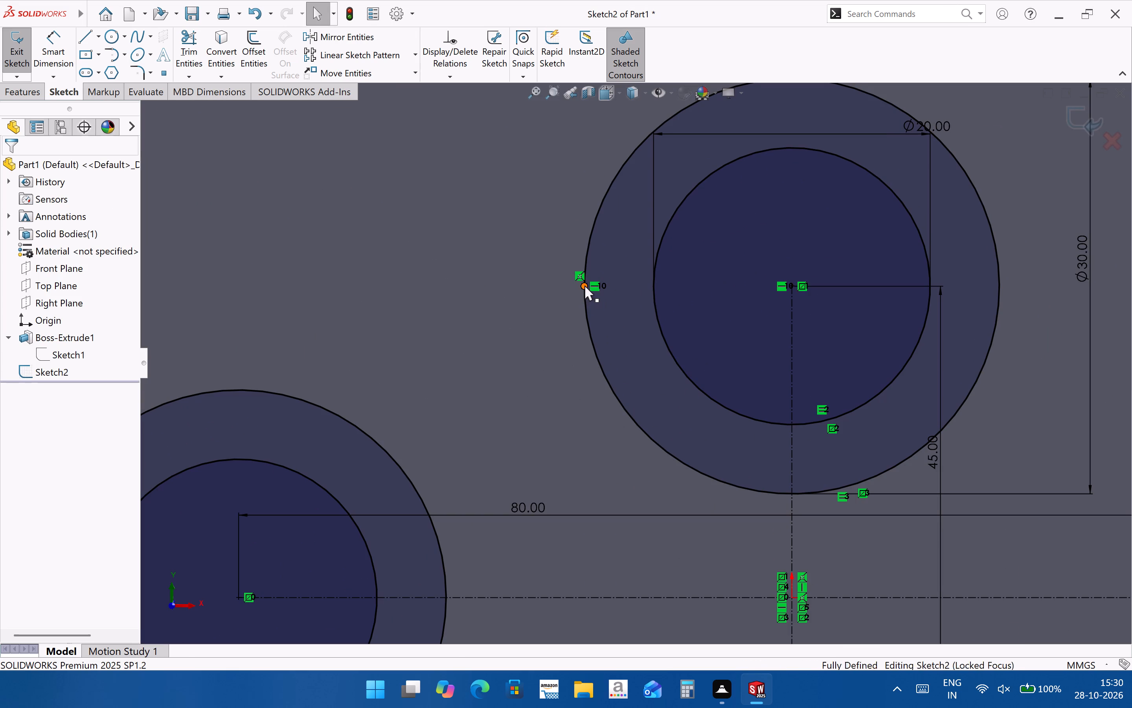
key("Delete")
scroll(585, 285, "up", 4)
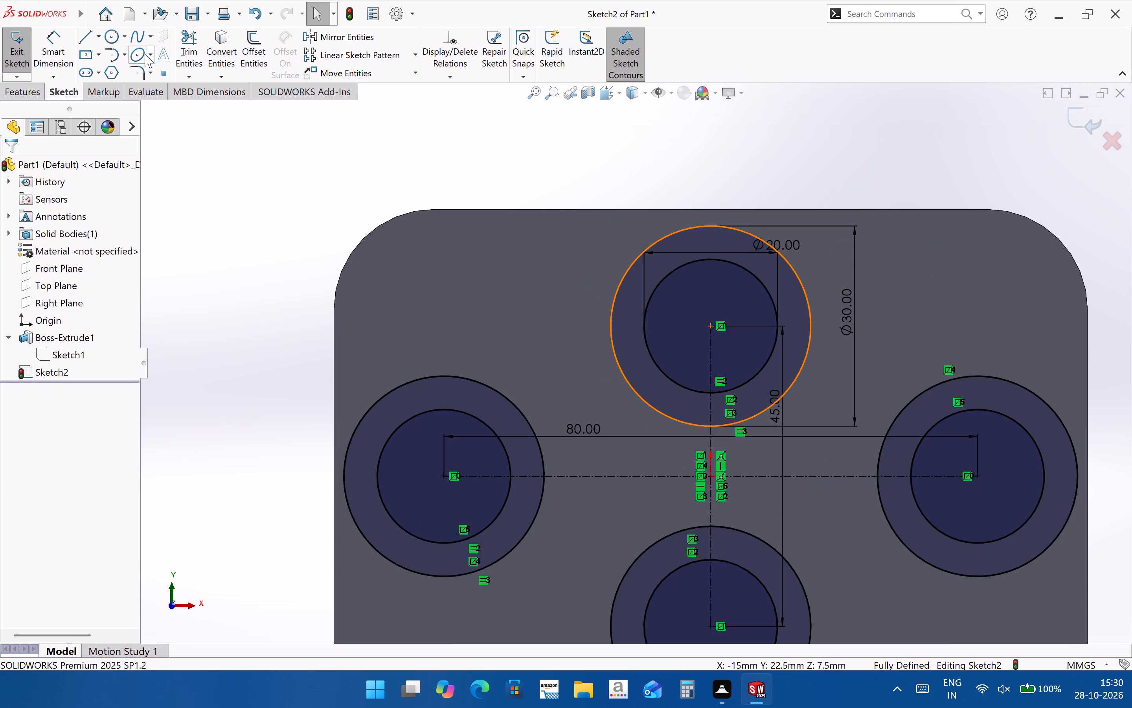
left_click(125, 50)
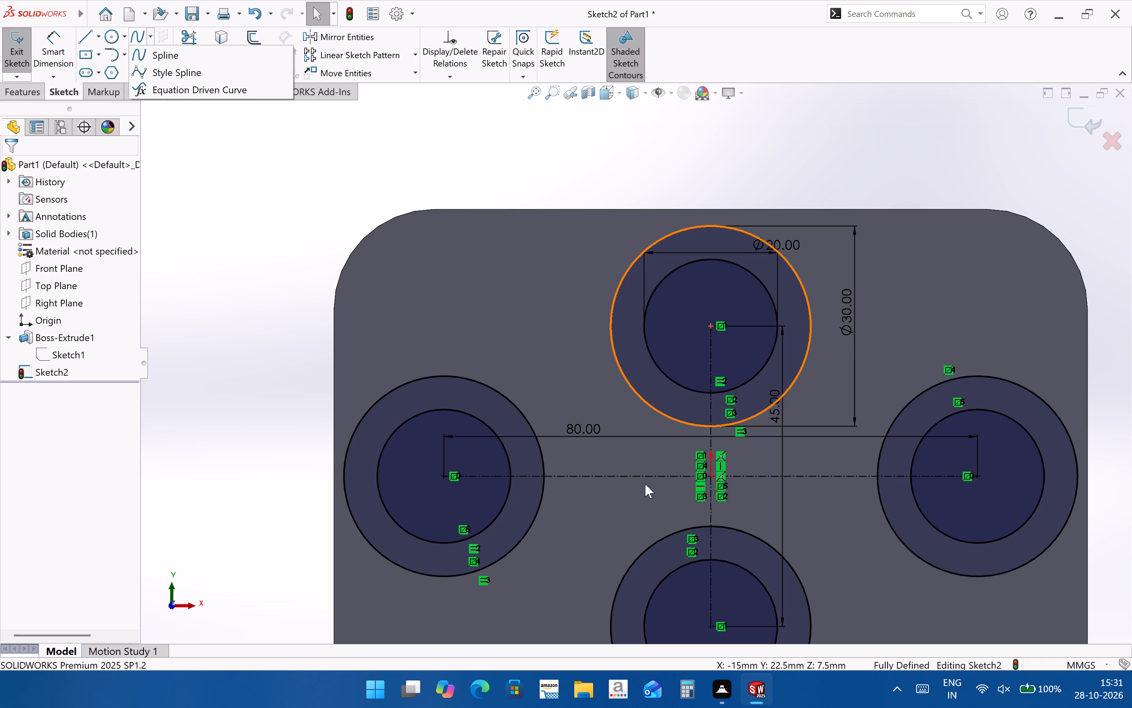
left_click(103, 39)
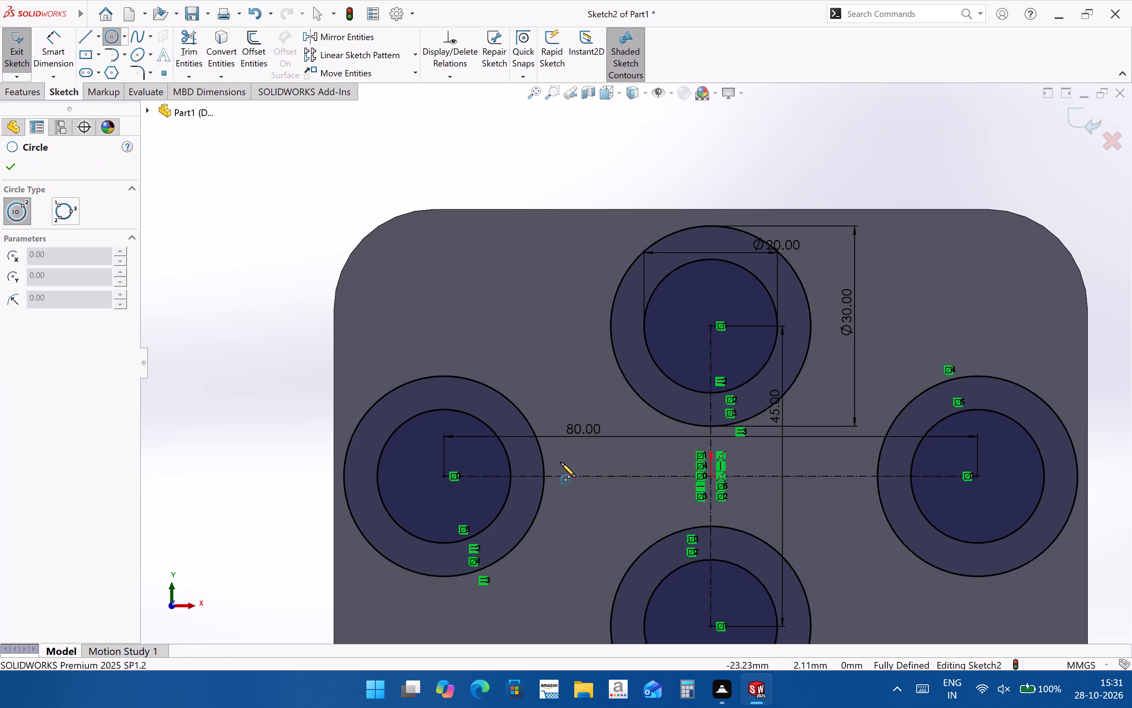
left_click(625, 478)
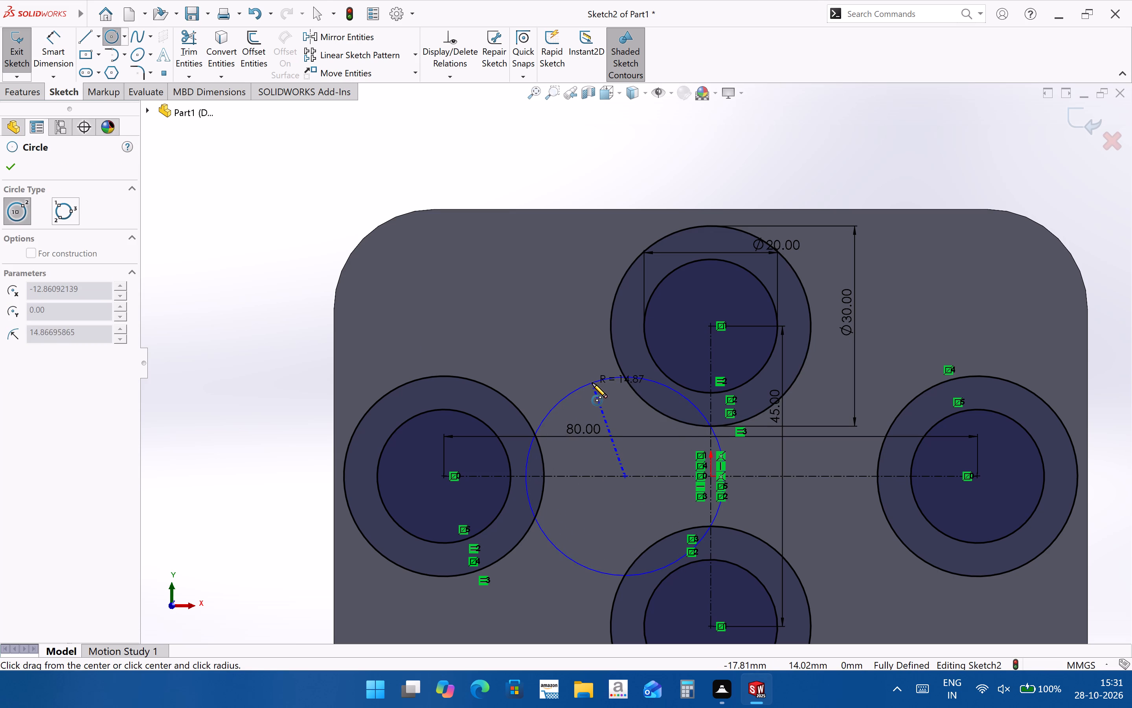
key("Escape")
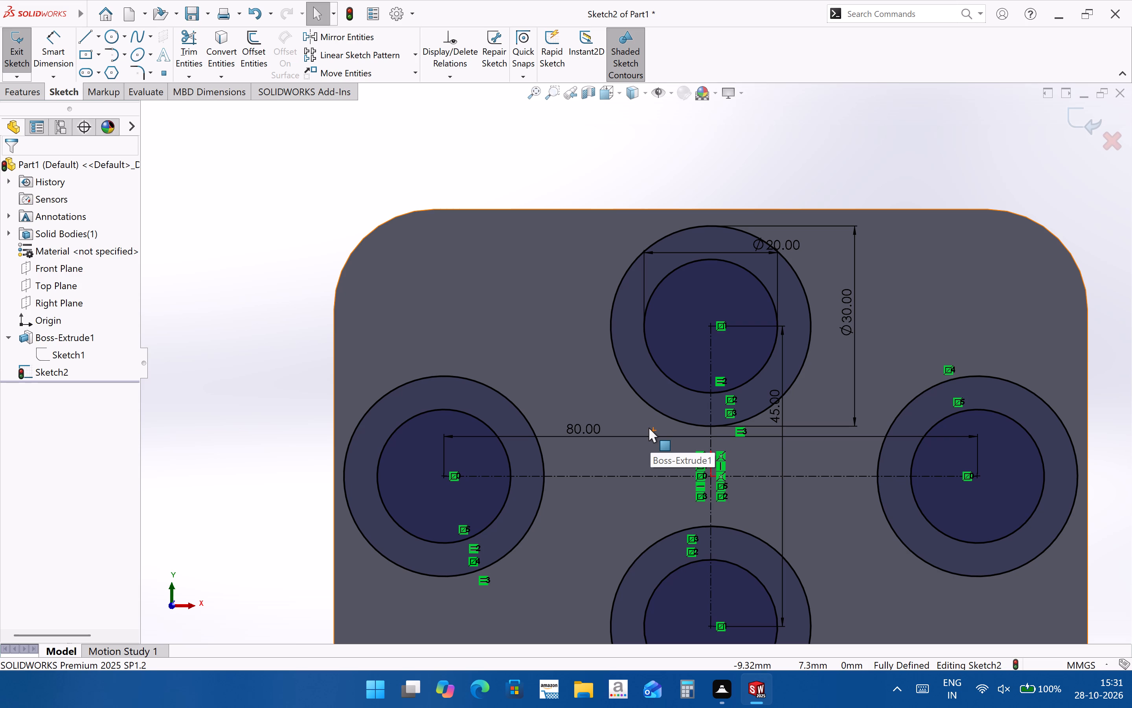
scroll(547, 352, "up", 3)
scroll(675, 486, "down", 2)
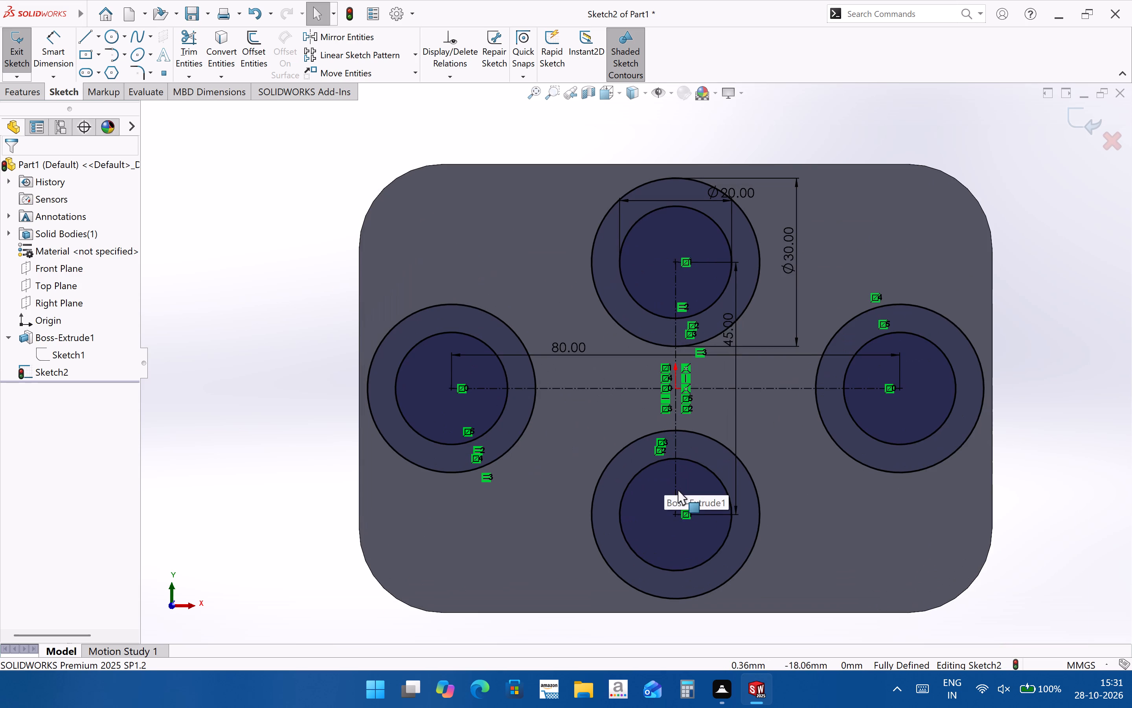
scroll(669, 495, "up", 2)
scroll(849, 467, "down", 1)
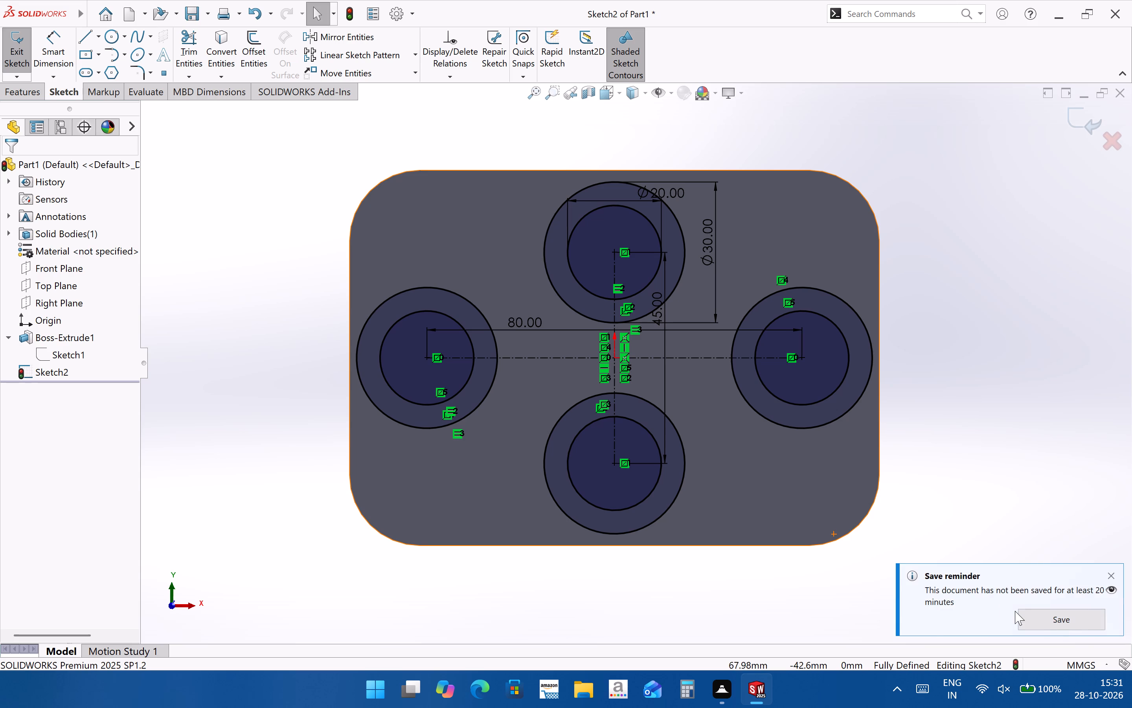
Save the part as SOLIDWORKS-EX-07 in the Documents > Solidworks folder.
left_click(1077, 619)
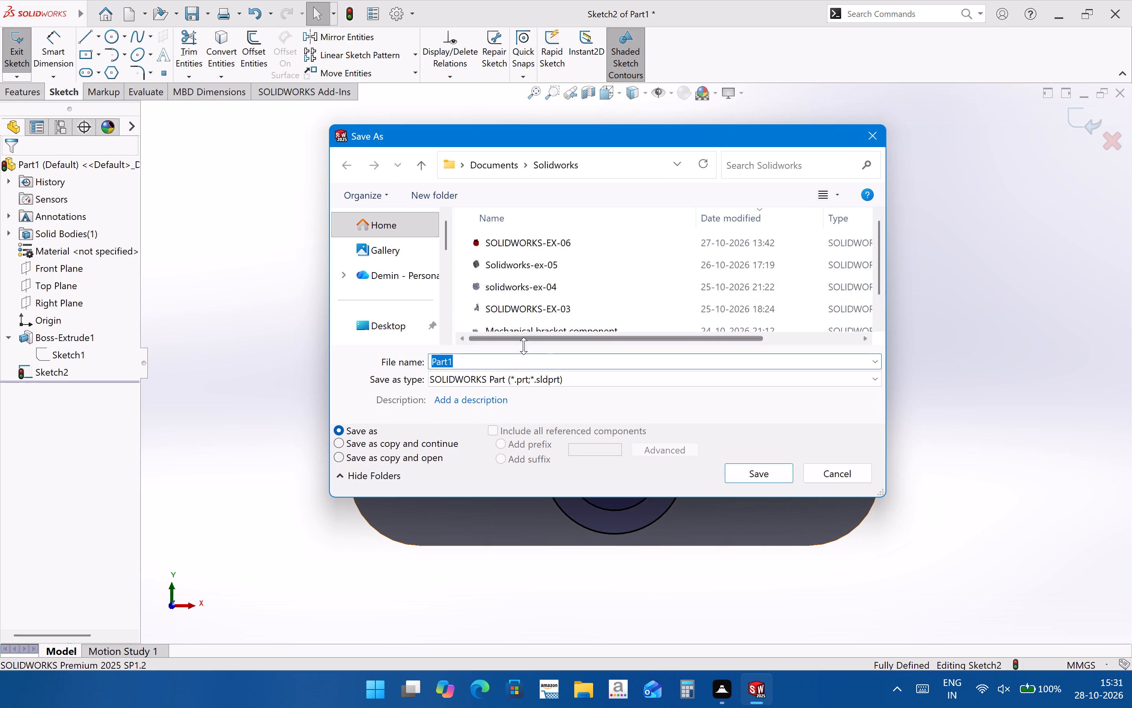
key("BackSpace")
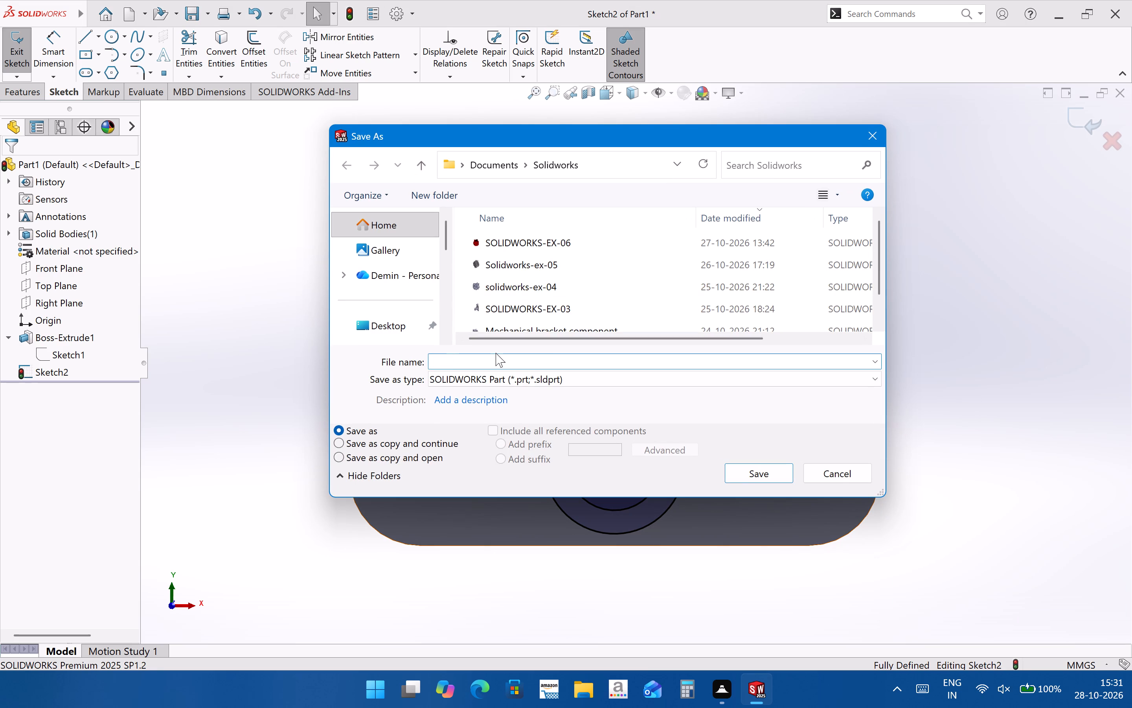
key("s")
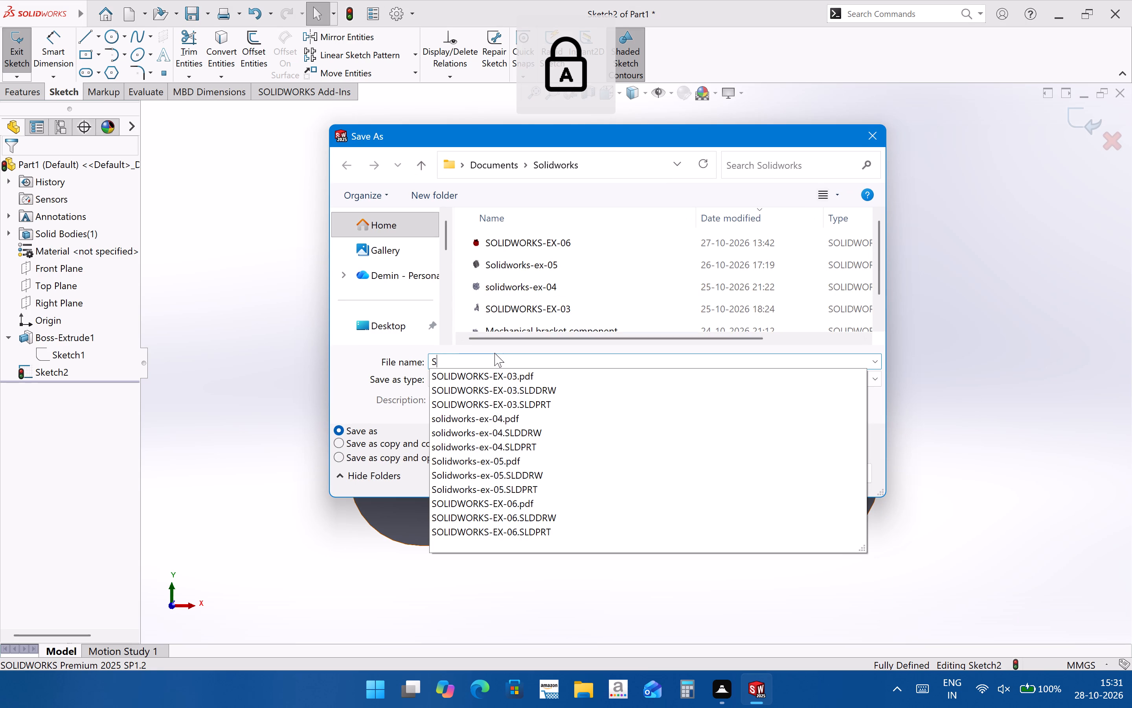
type("OLI")
type("DW")
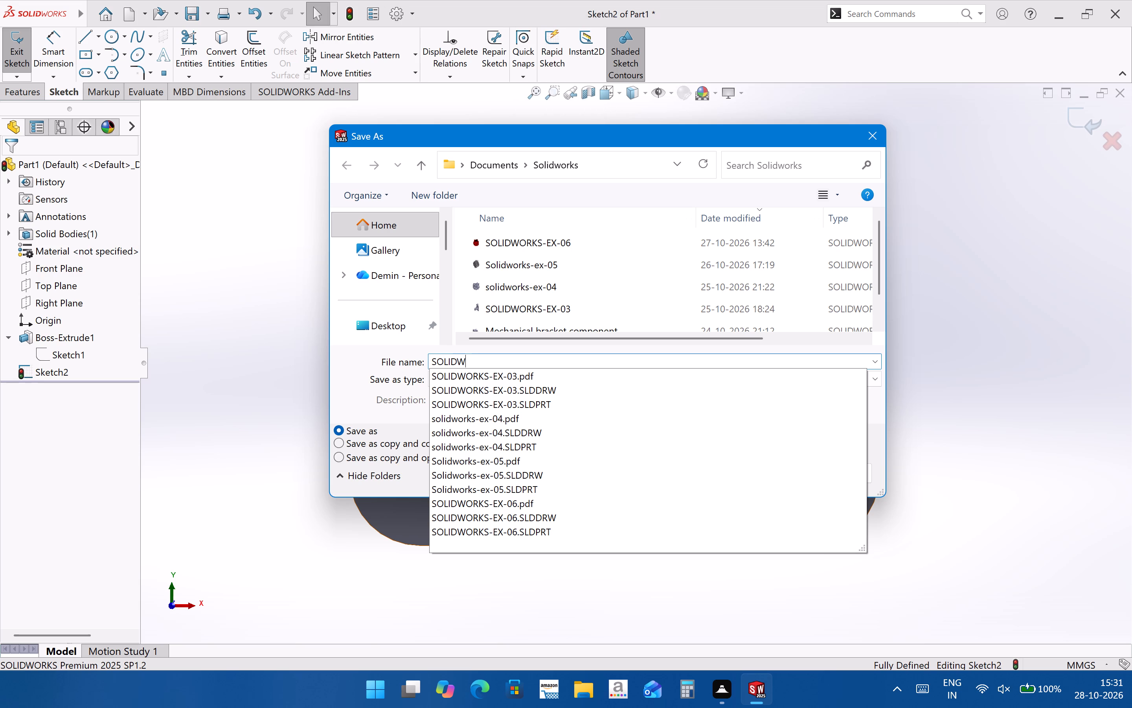
type("ORKS-")
type("EX-0")
key("7")
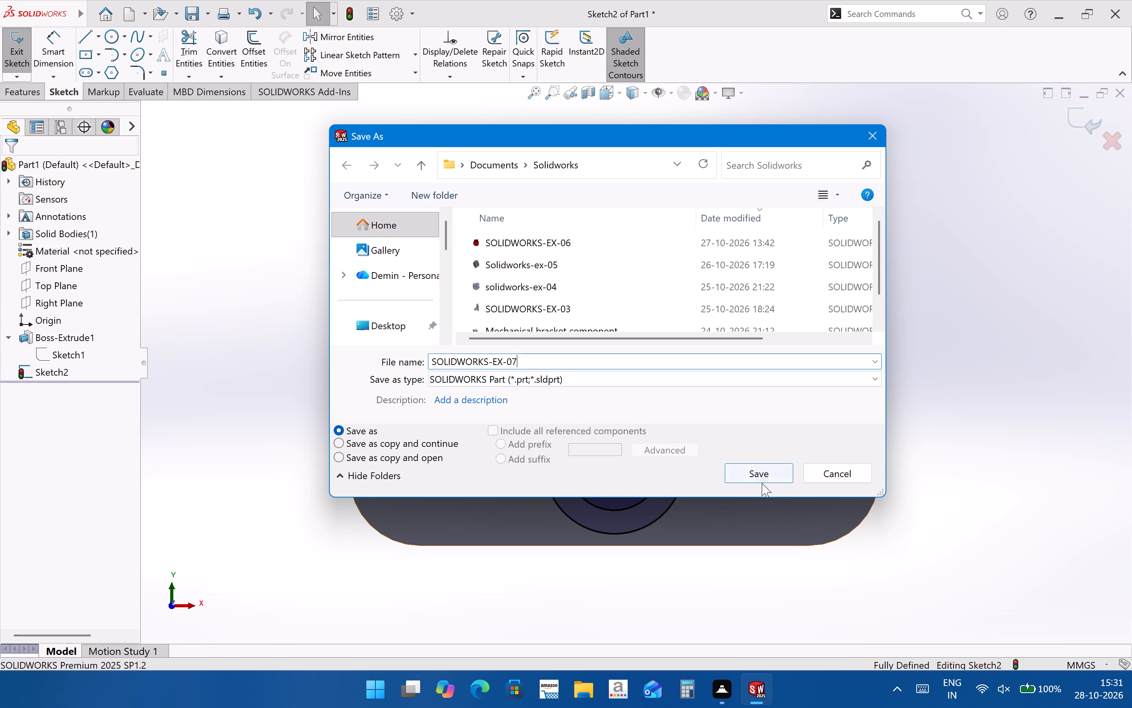
left_click(760, 479)
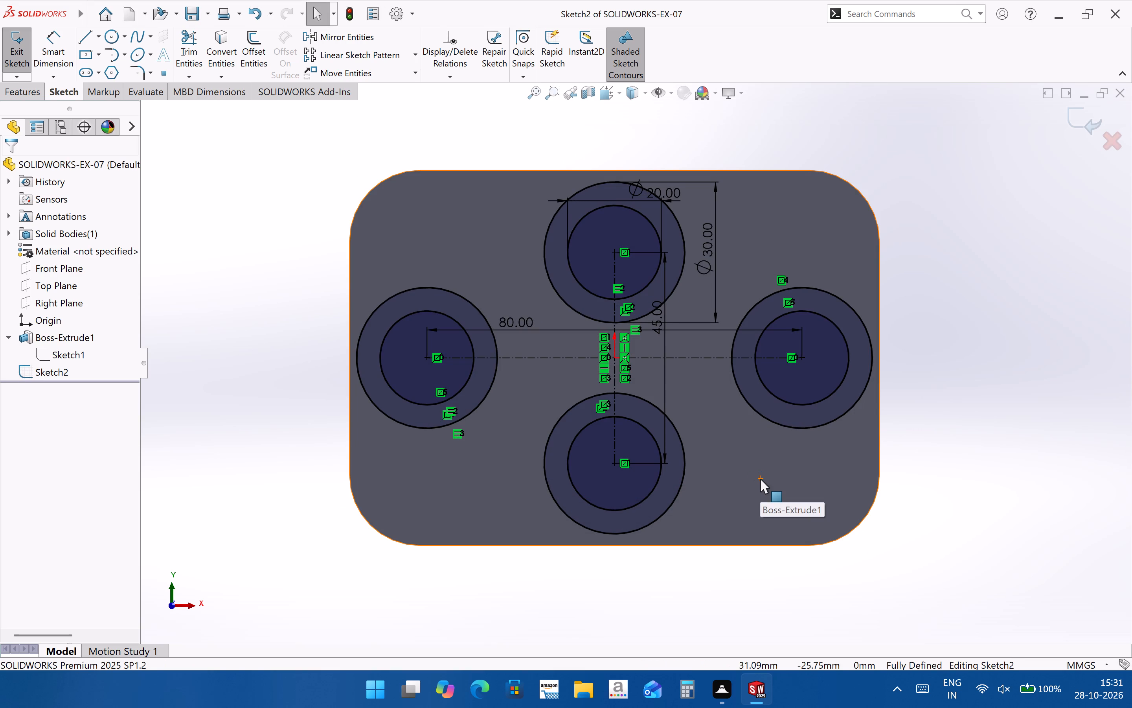
Sketch a centerline from near the left circles' center up toward the top circles, past the 30 mm circle, about 50° from the horizontal centerline.
scroll(563, 203, "down", 2)
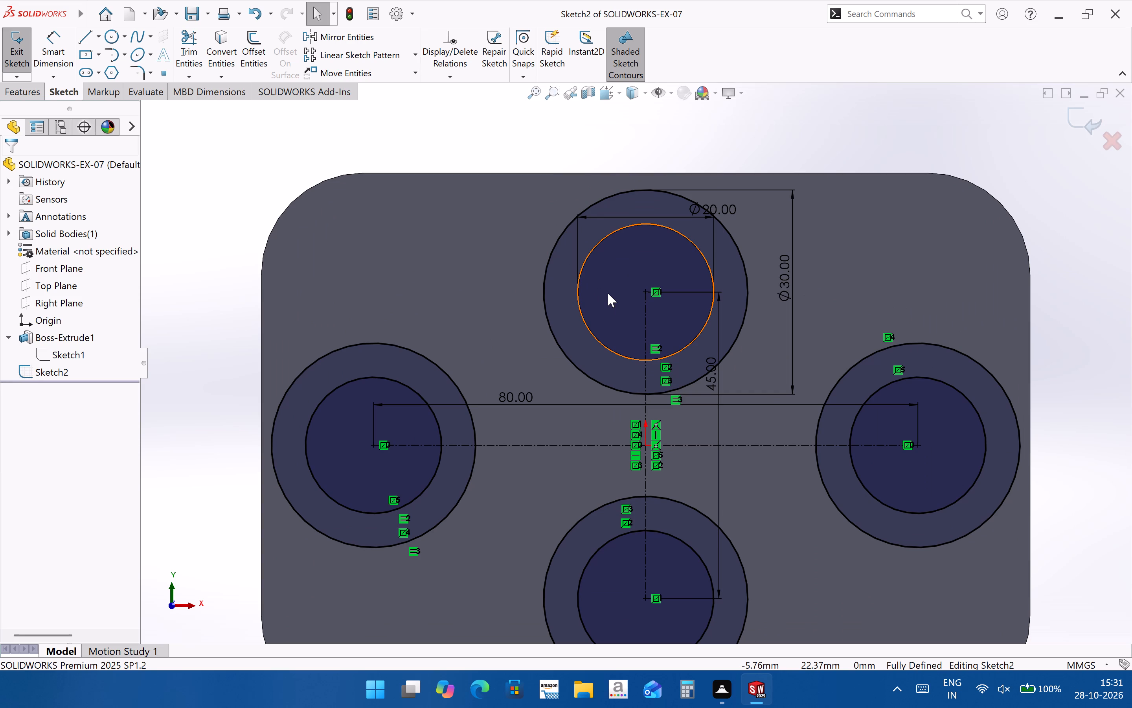
left_click(127, 60)
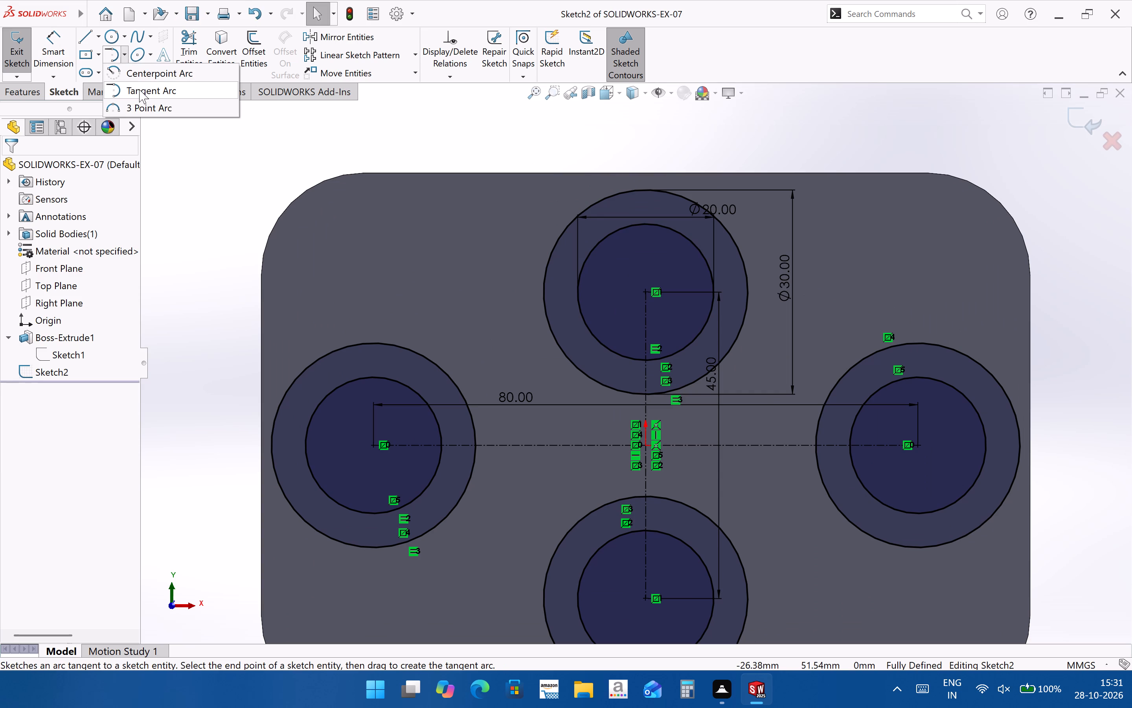
left_click(151, 107)
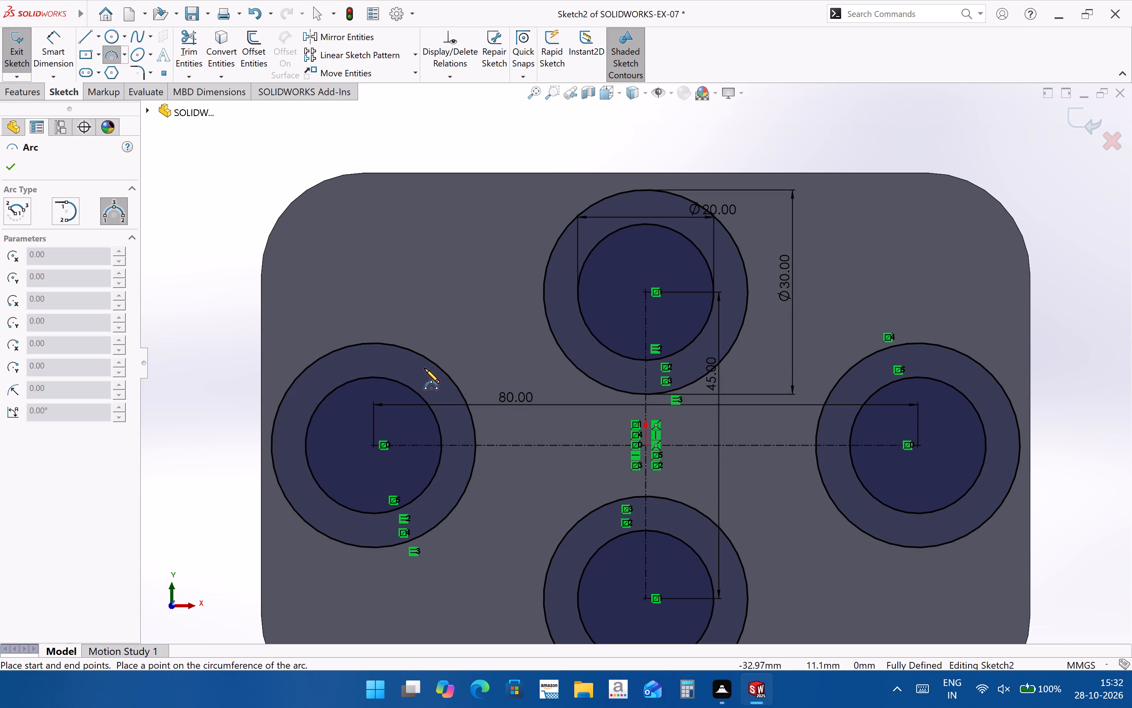
left_click(103, 38)
left_click(99, 38)
left_click(109, 76)
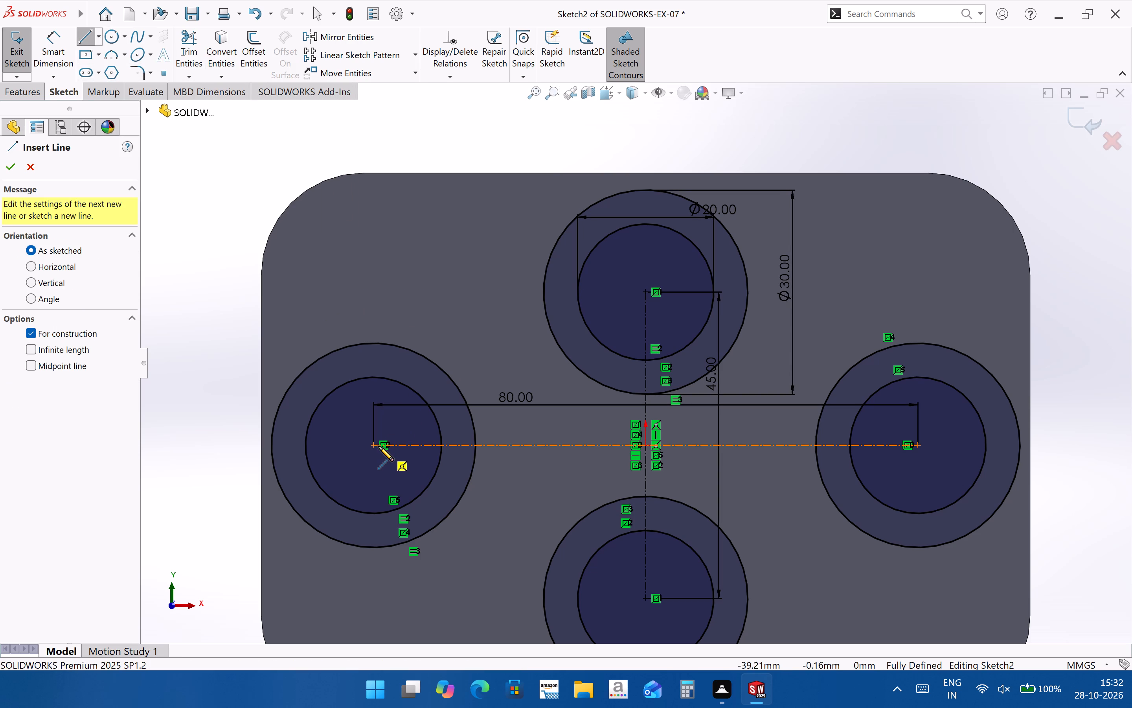
left_click(376, 445)
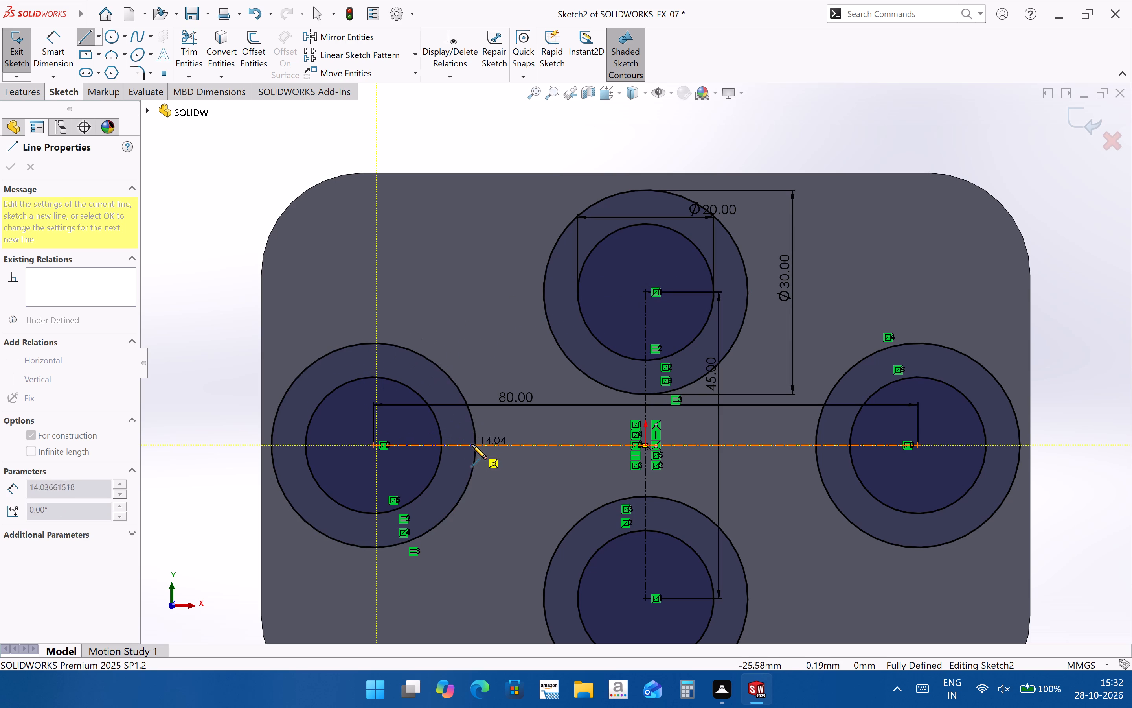
left_click(460, 345)
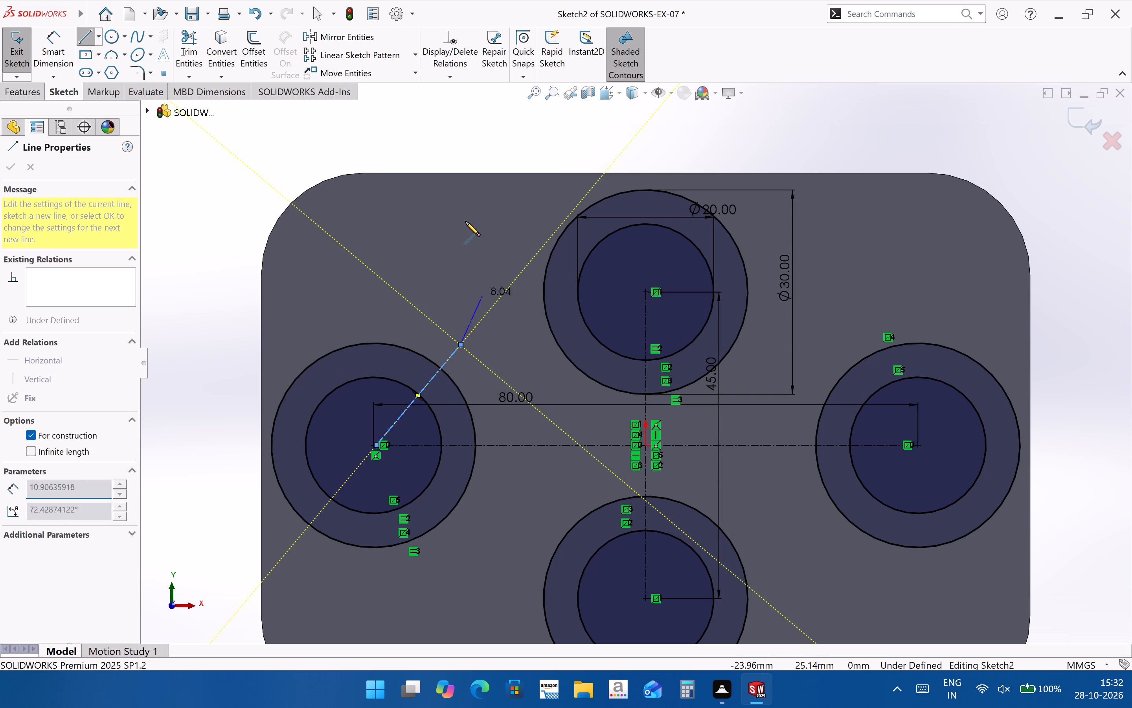
Dimension the angle between the slanted centerline and the horizontal centerline as 45°.
left_click(49, 43)
left_click(450, 445)
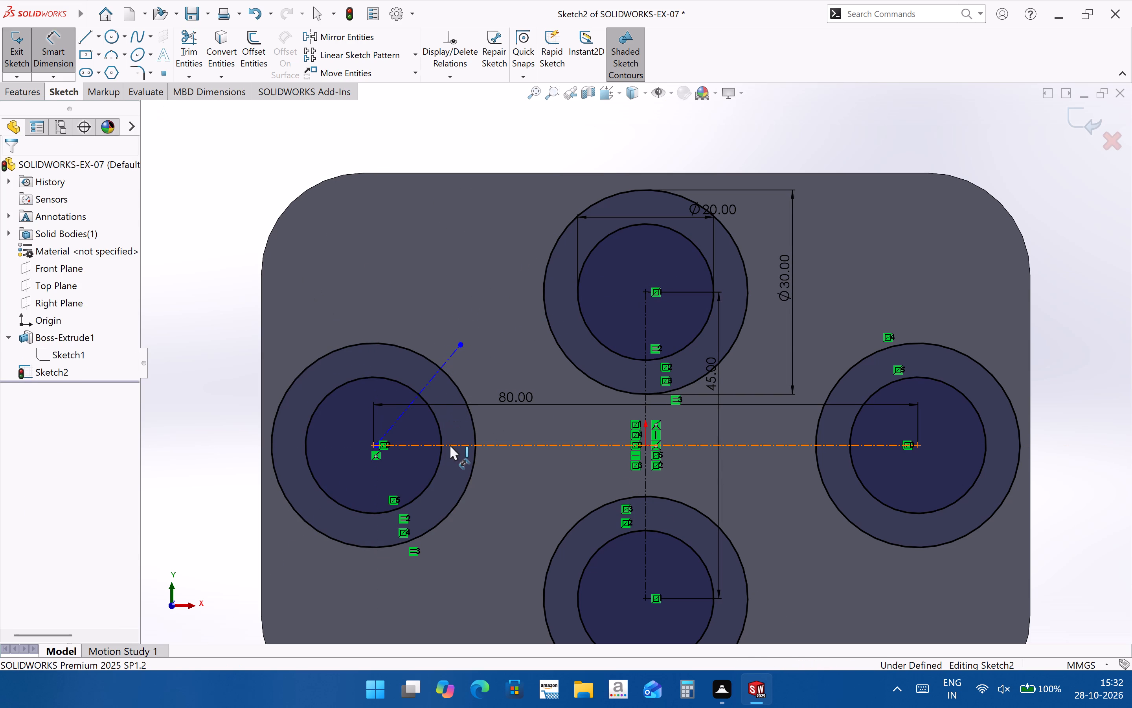
left_click(427, 386)
left_click(456, 412)
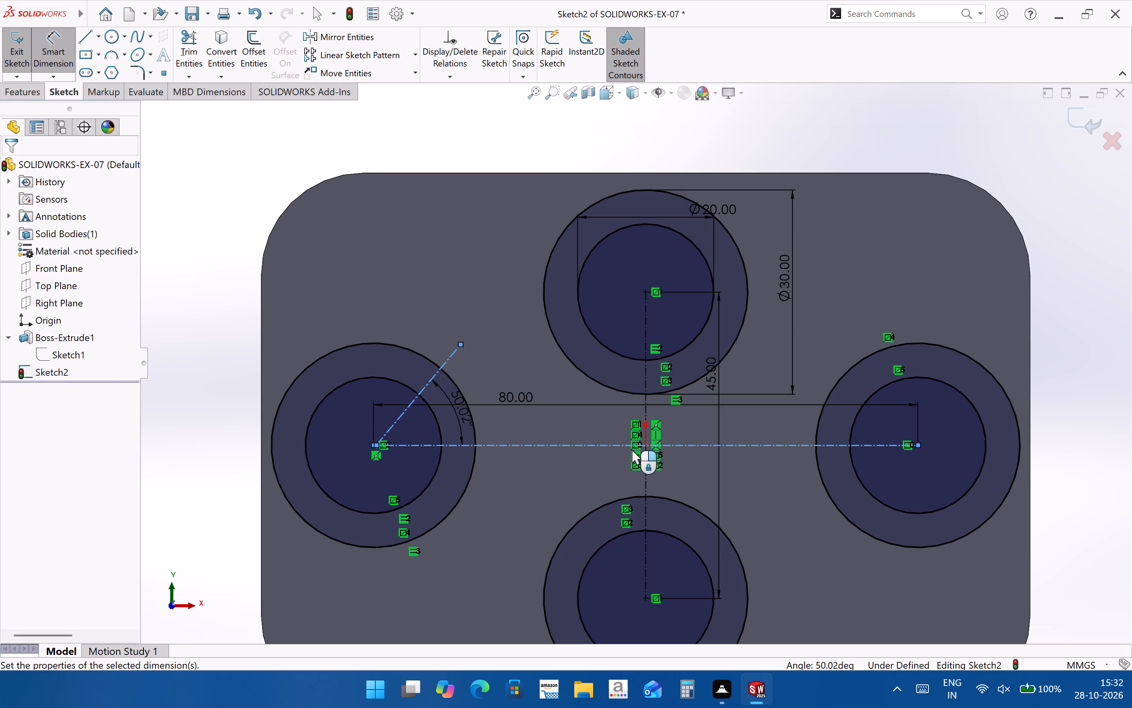
type("45")
key("Return")
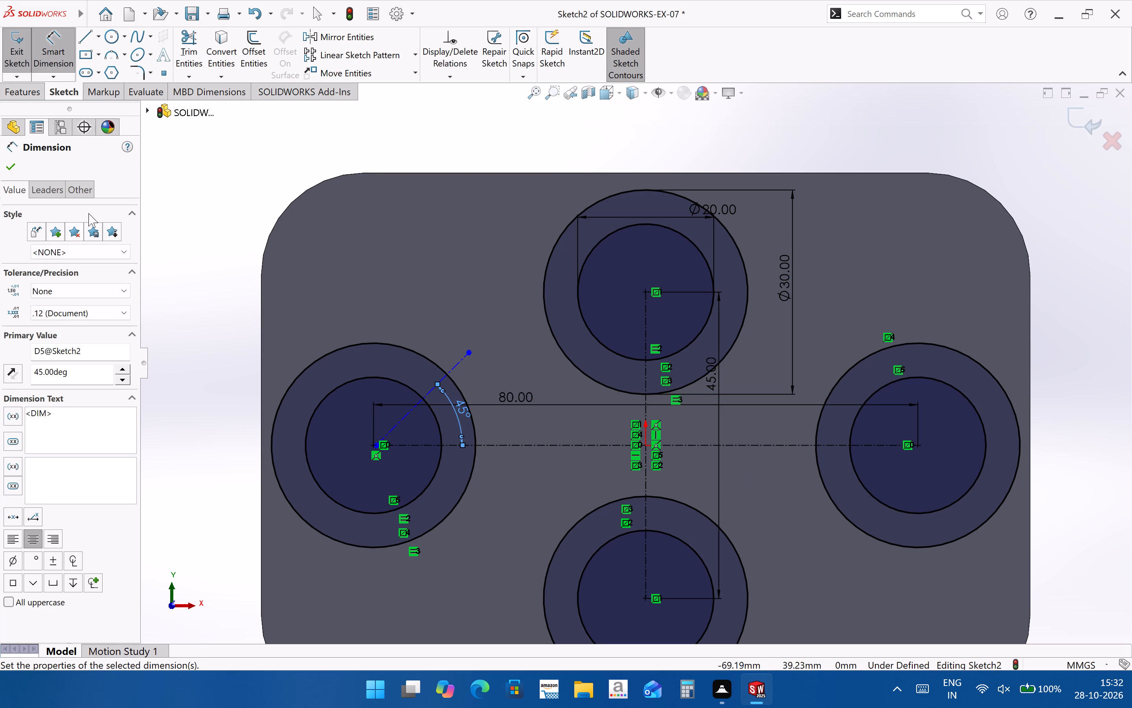
Dimension the length of the slanted centerline at the left circles as 15 mm.
scroll(467, 351, "down", 2)
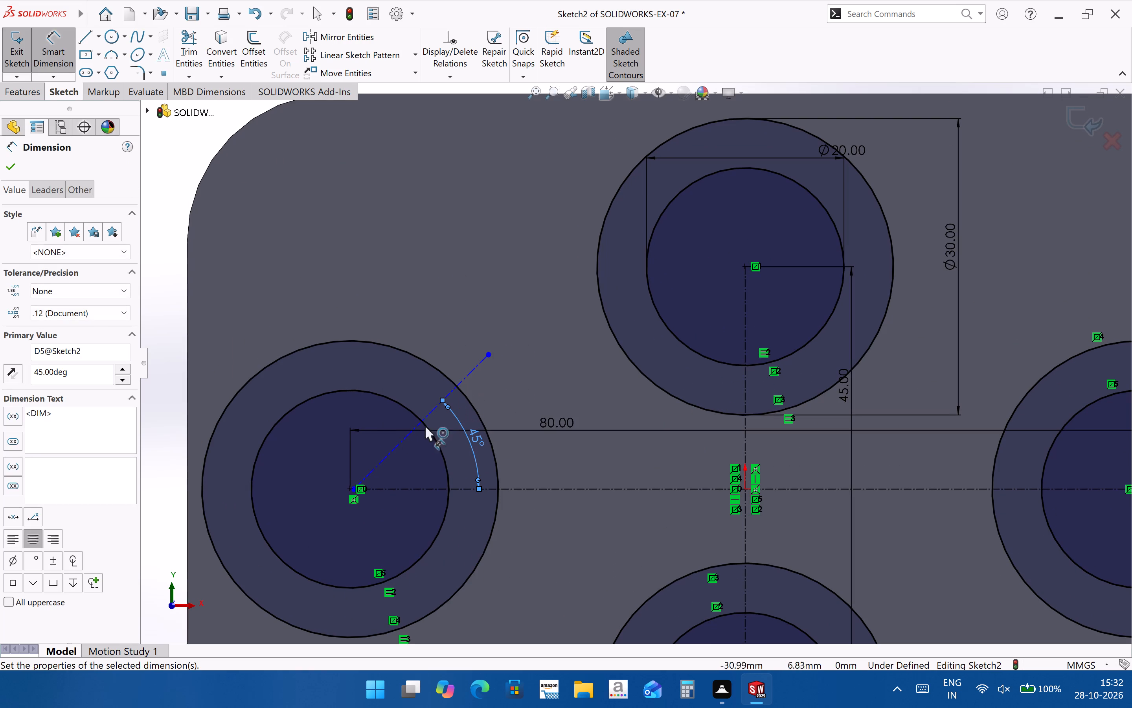
left_click(403, 439)
left_click(365, 386)
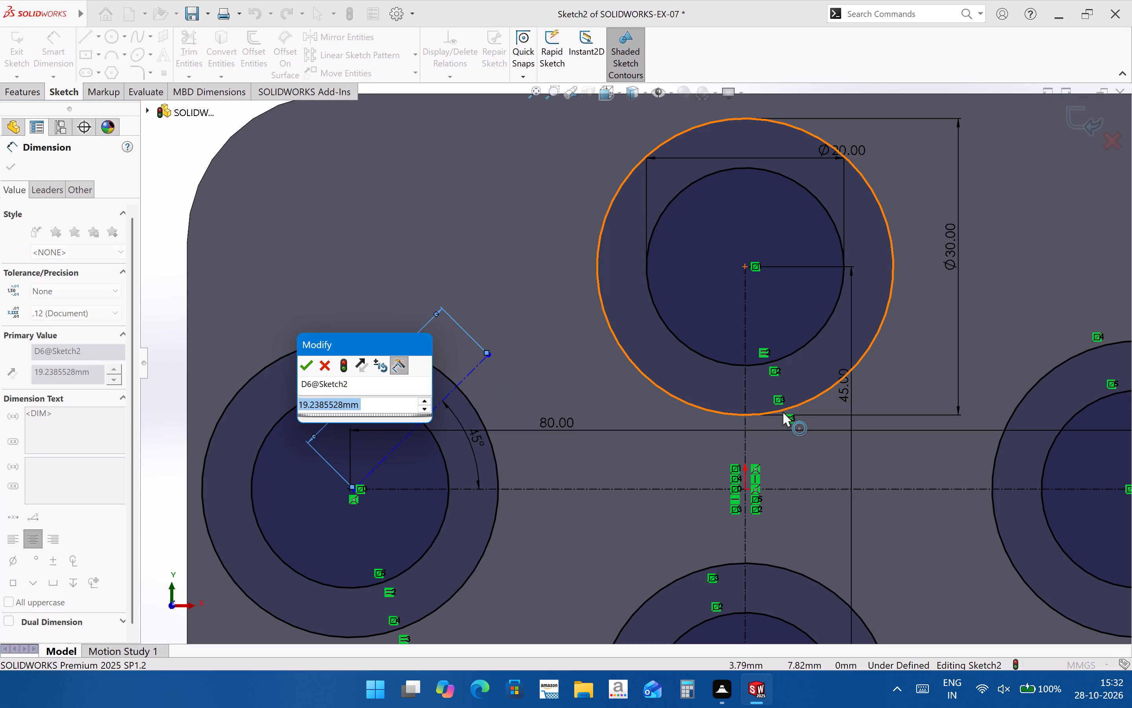
type("15")
key("Return")
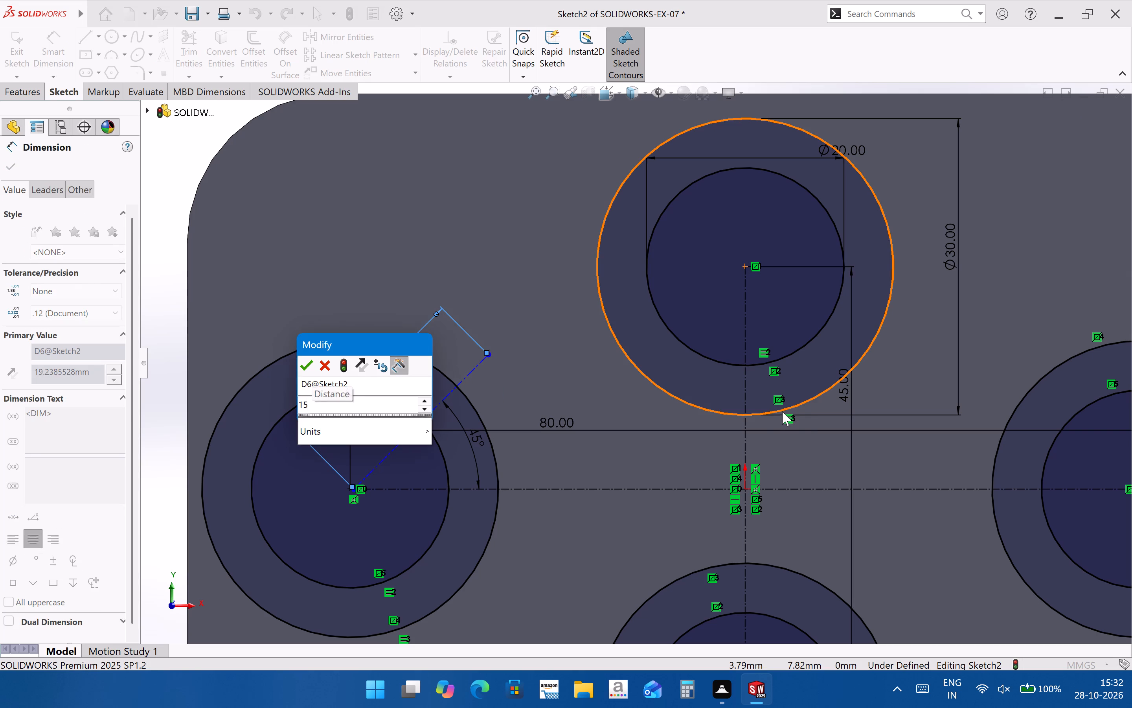
Replace the slanted centerline's lower endpoint relation to the horizontal centerline with a coincident relation to the left circles' center.
scroll(782, 407, "up", 1)
scroll(529, 385, "down", 3)
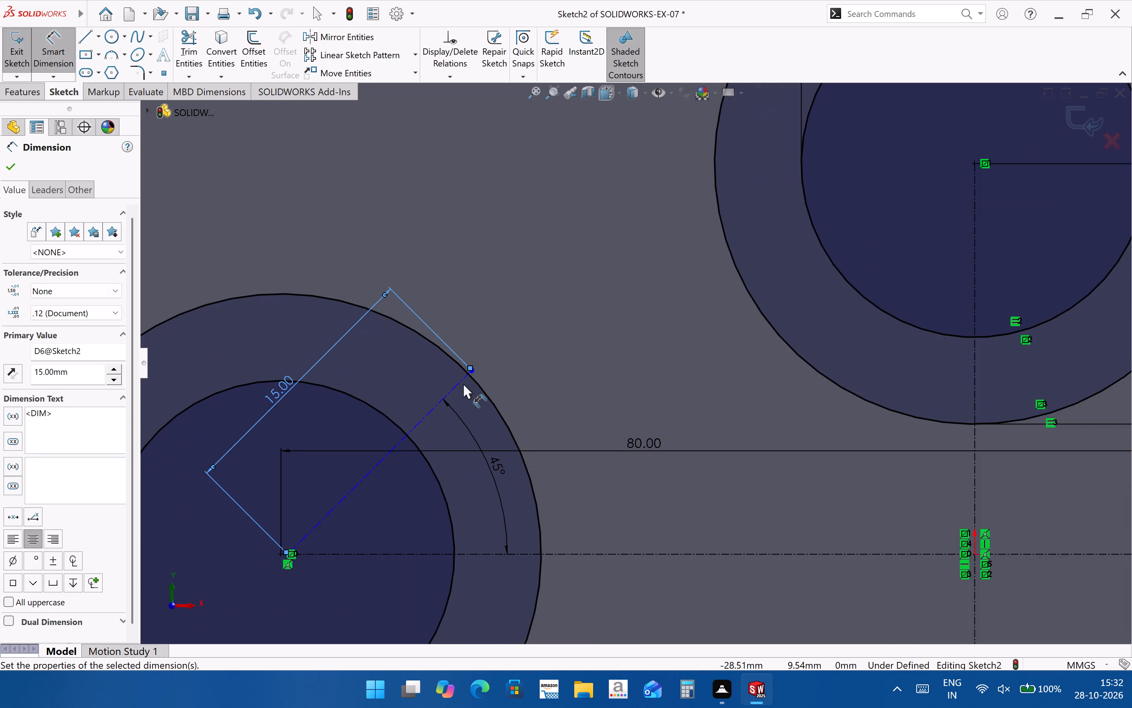
scroll(463, 384, "down", 3)
scroll(509, 378, "up", 3)
scroll(427, 483, "down", 6)
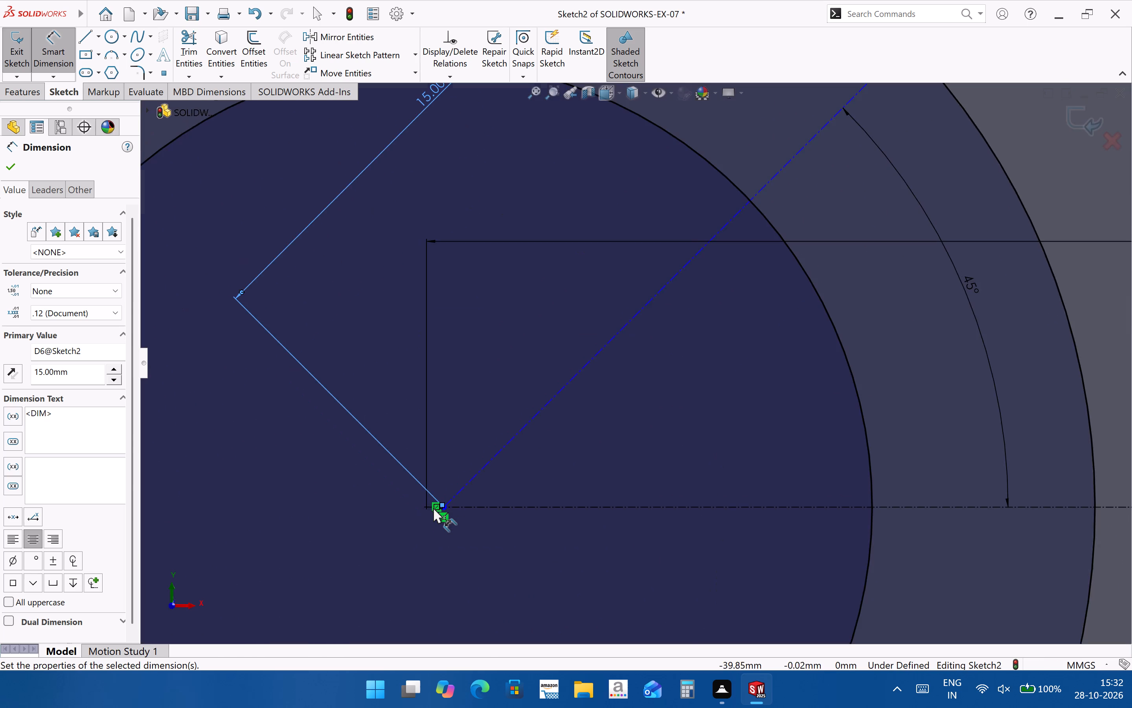
scroll(437, 509, "down", 3)
scroll(535, 448, "up", 5)
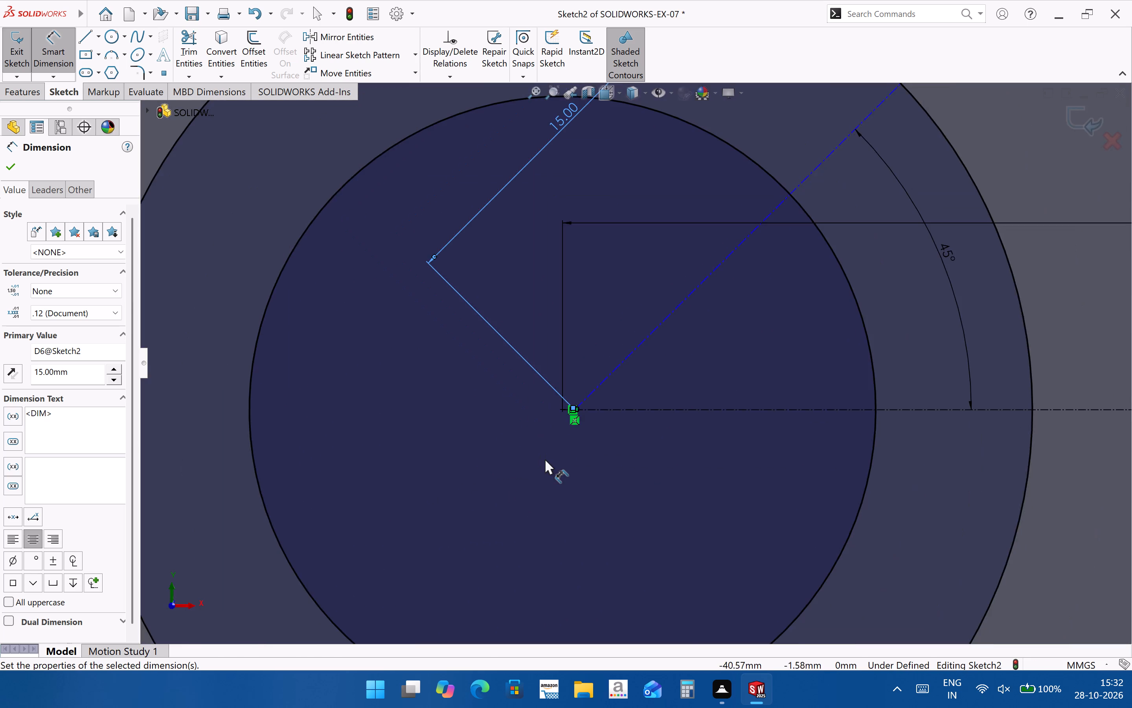
scroll(546, 461, "up", 4)
key("Escape")
scroll(613, 382, "down", 12)
left_click(595, 374)
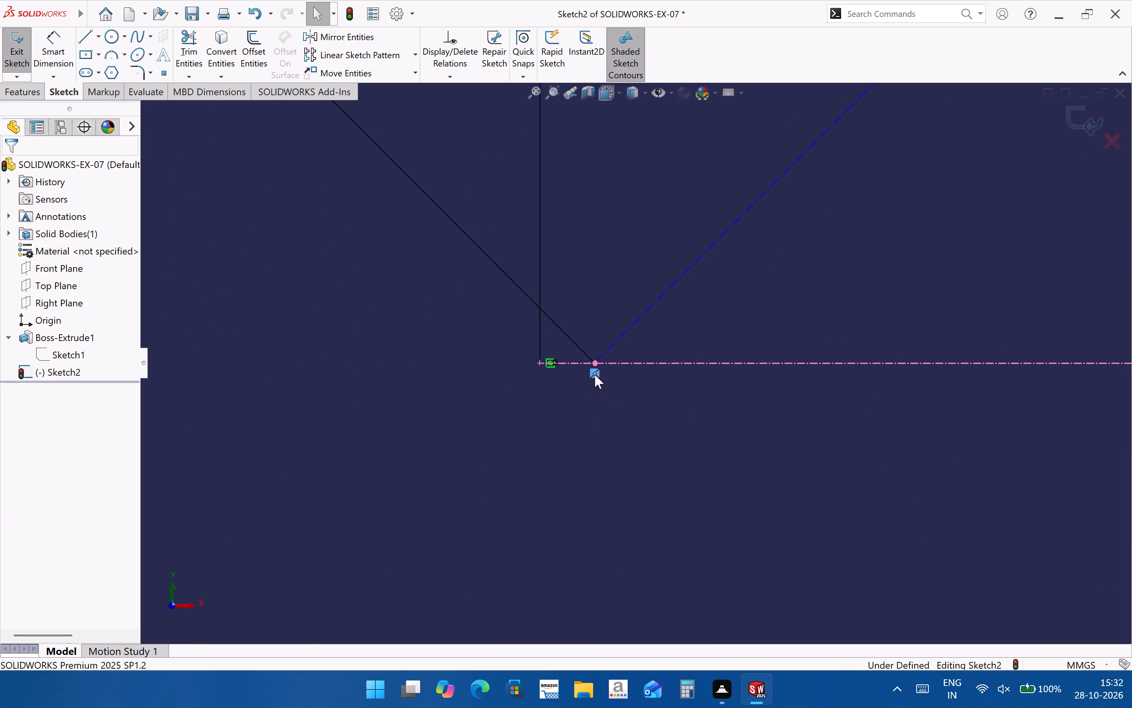
key("Delete")
left_click(595, 363)
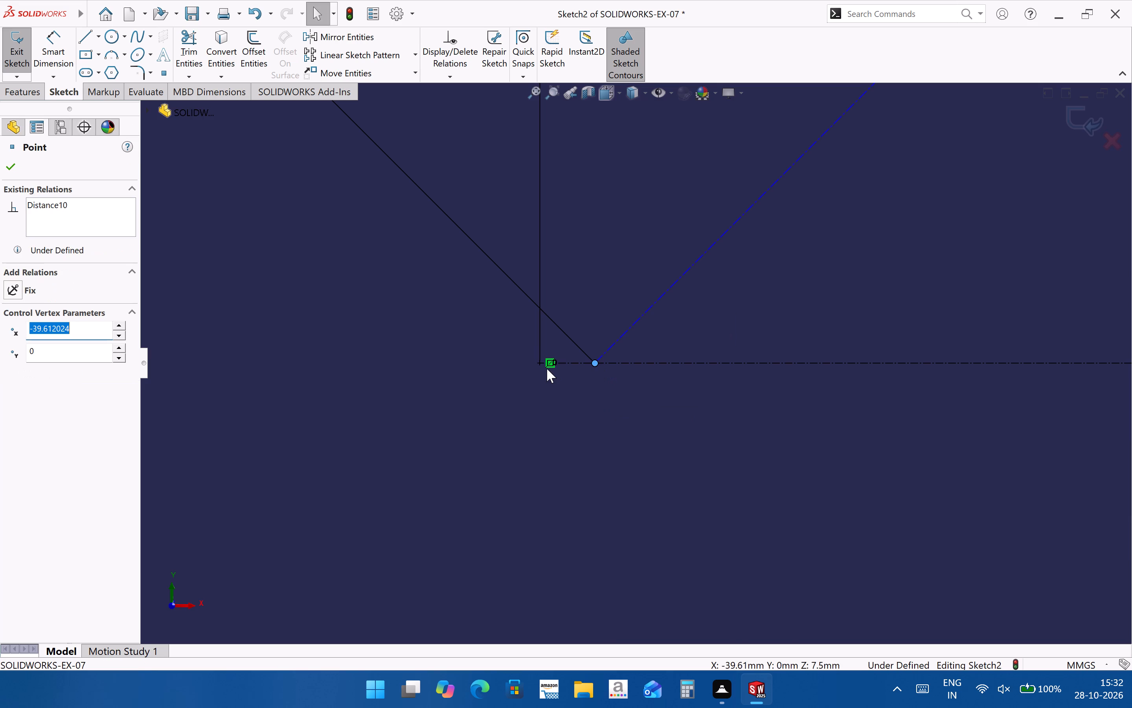
left_click(540, 364, "ctrl")
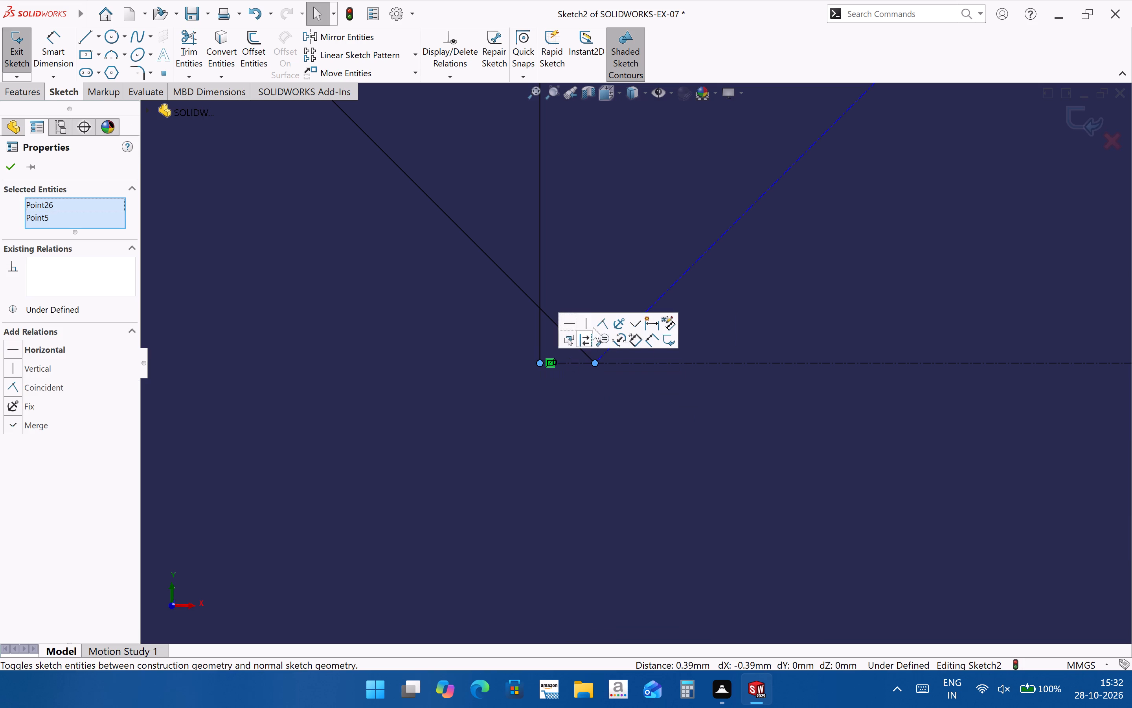
left_click(597, 324)
Sketch a centerline from the top circles' center down and left to the 30 mm circle, at about 45° to the vertical centerline.
scroll(596, 412, "up", 12)
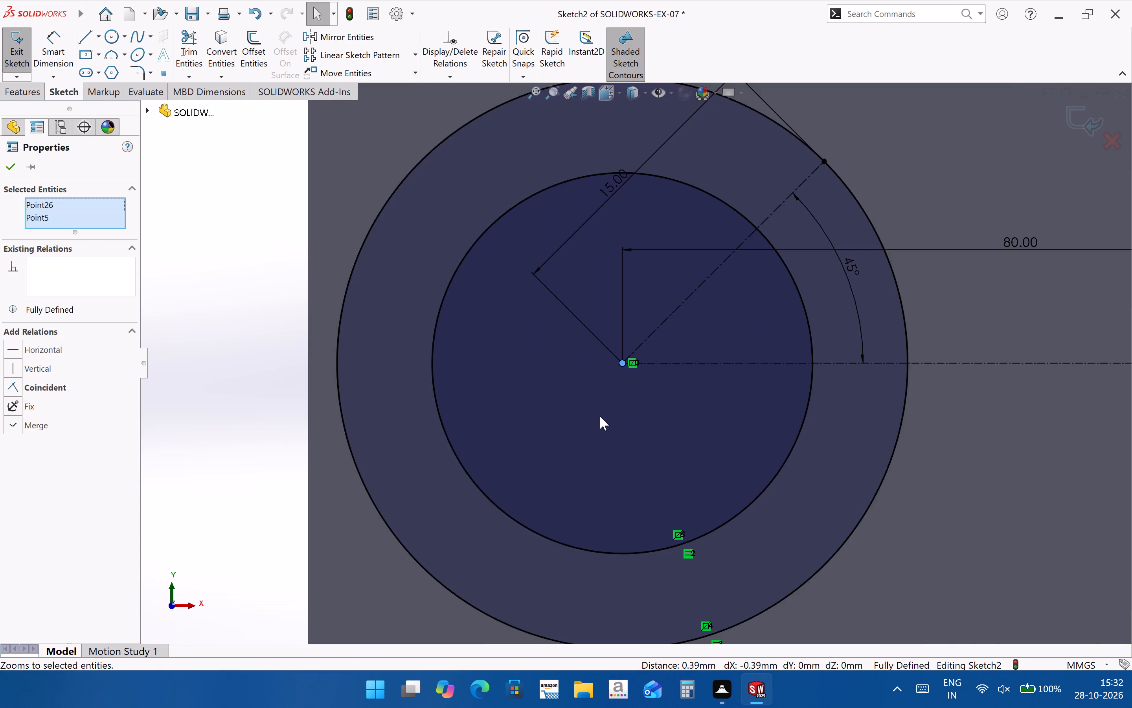
scroll(600, 416, "up", 3)
scroll(744, 256, "down", 1)
scroll(539, 433, "up", 3)
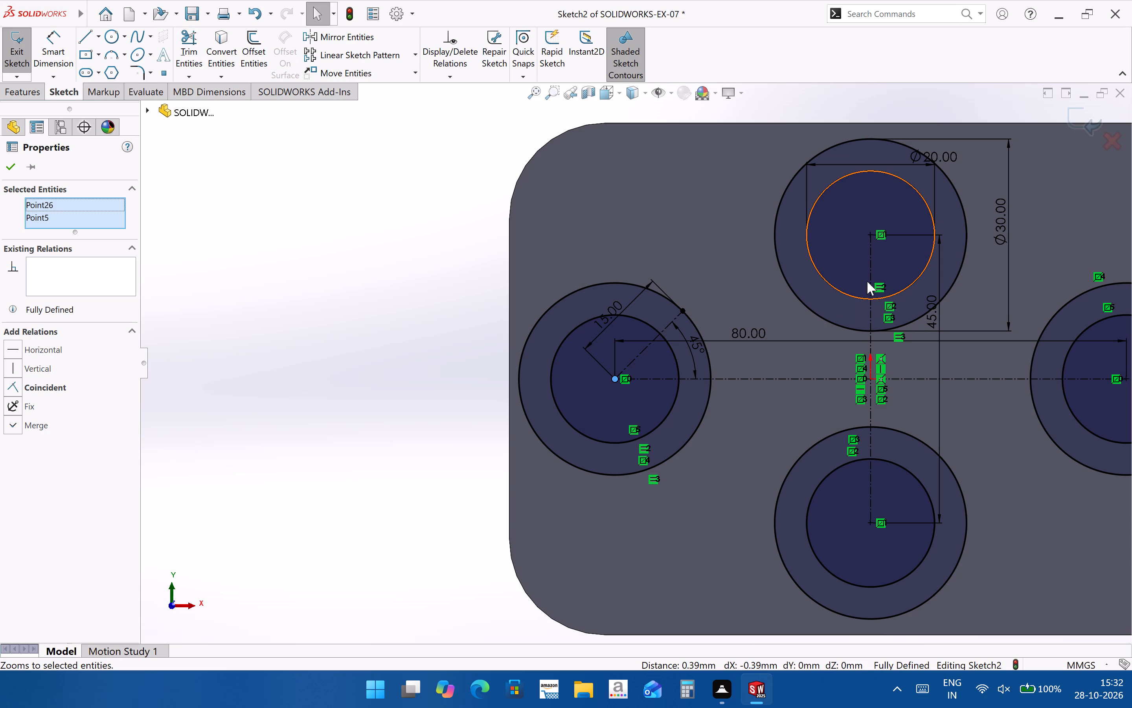
scroll(609, 412, "up", 2)
scroll(844, 295, "down", 2)
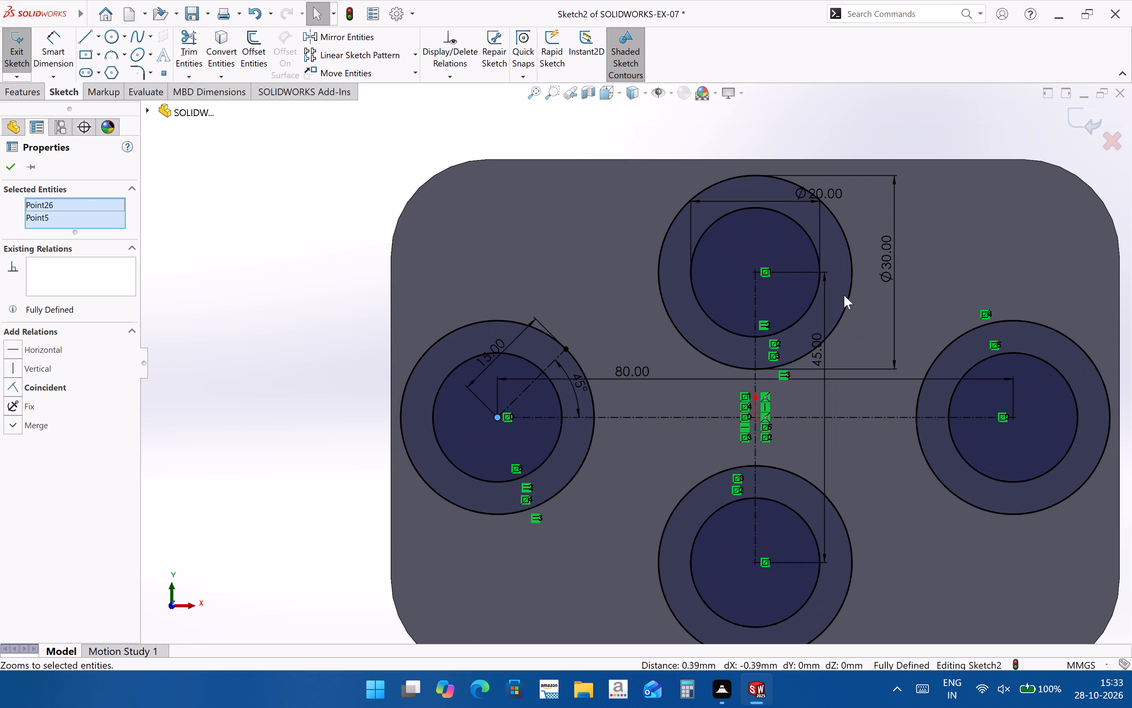
left_click(98, 37)
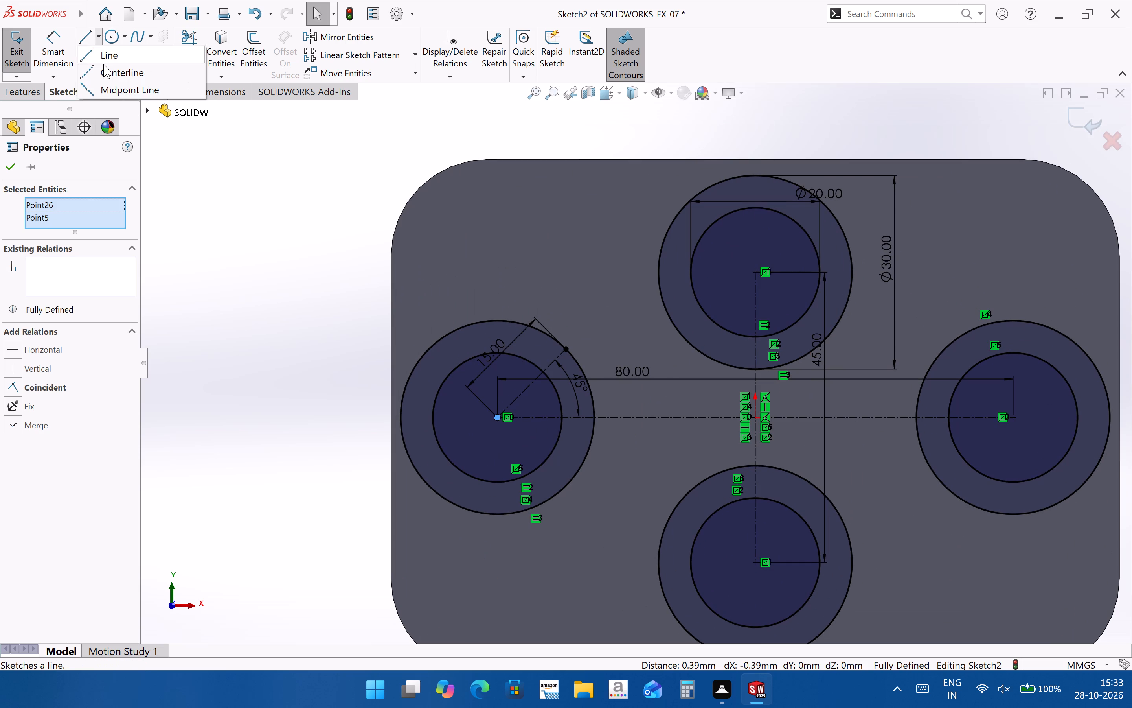
left_click(103, 64)
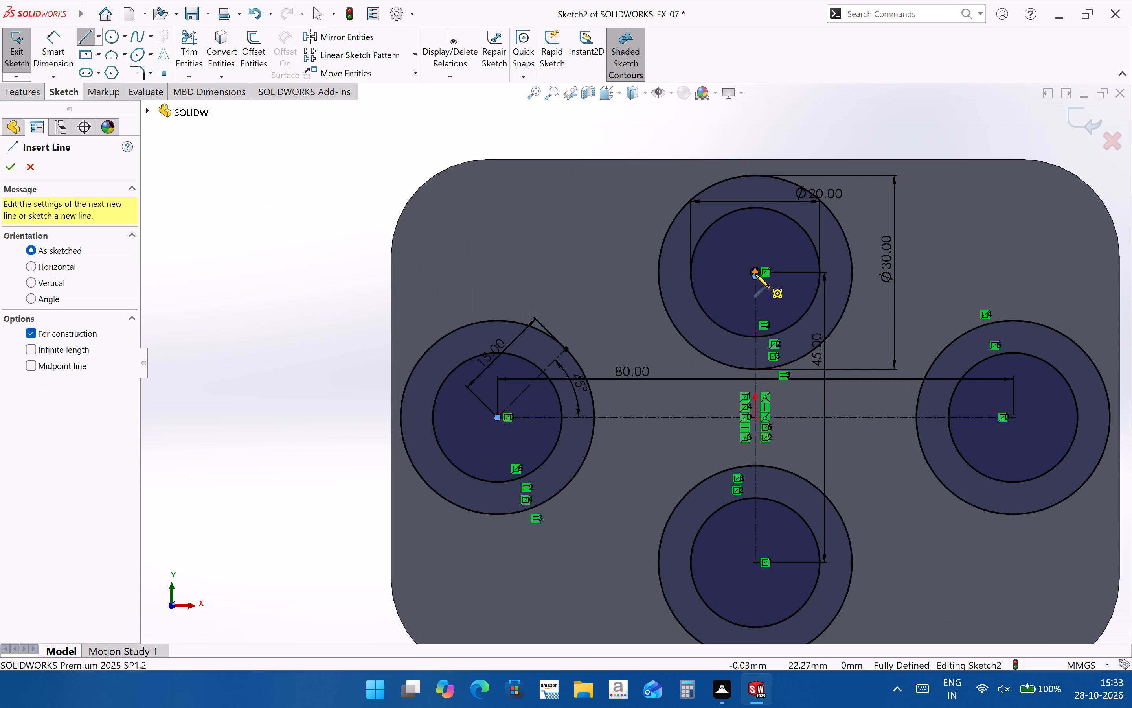
left_click(755, 274)
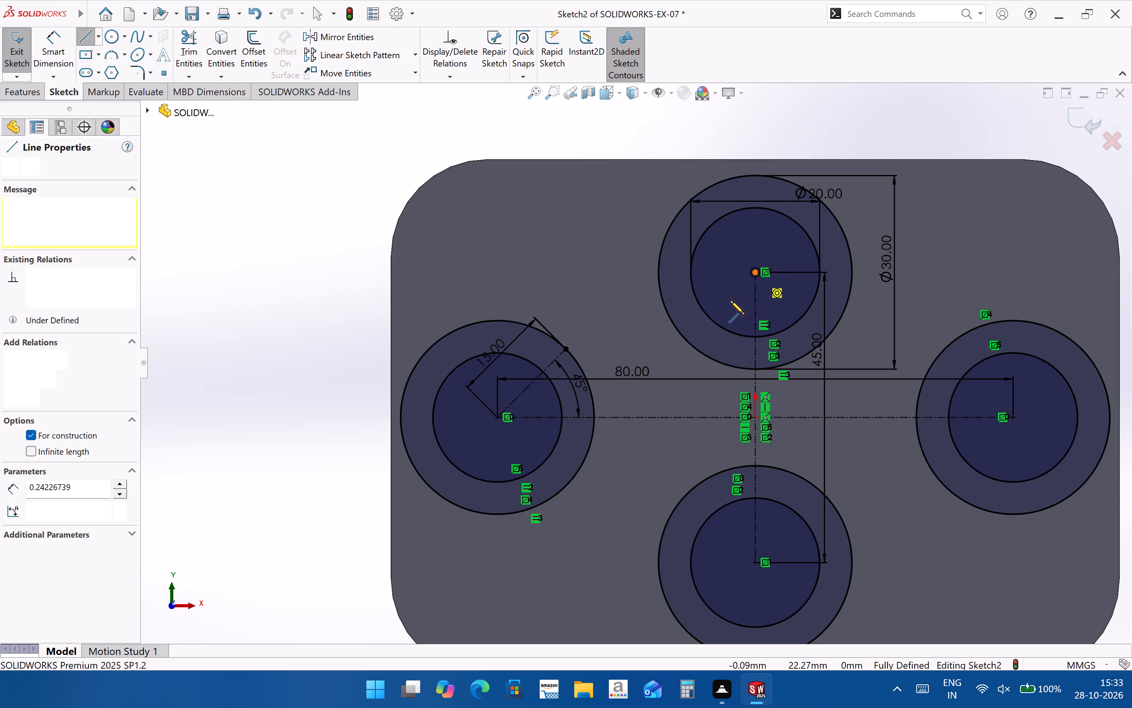
left_click(689, 339)
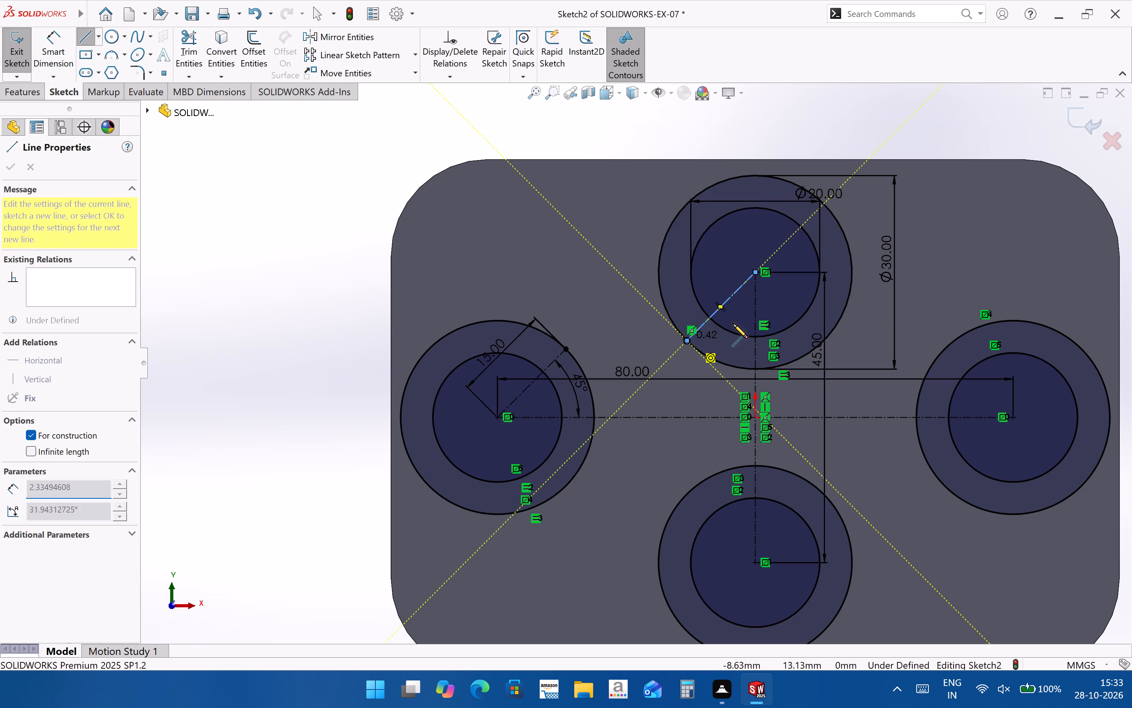
key("Escape")
Dimension the angle between the top circles' slanted centerline and the vertical centerline.
scroll(765, 322, "down", 2)
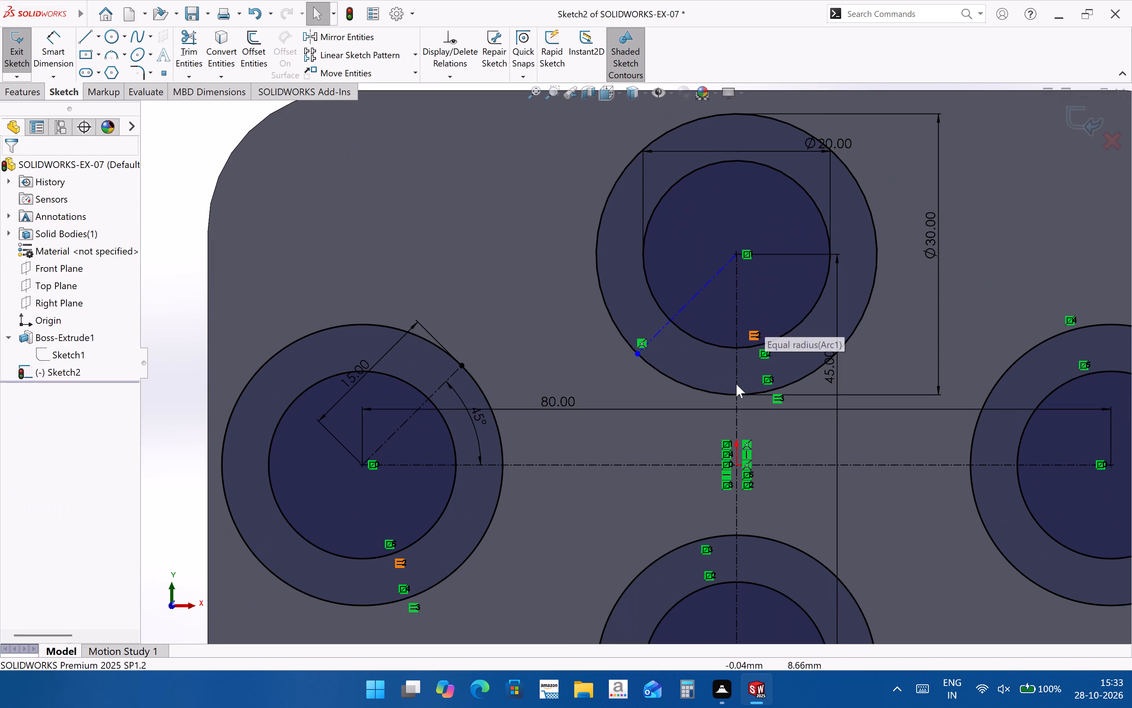
left_click(68, 45)
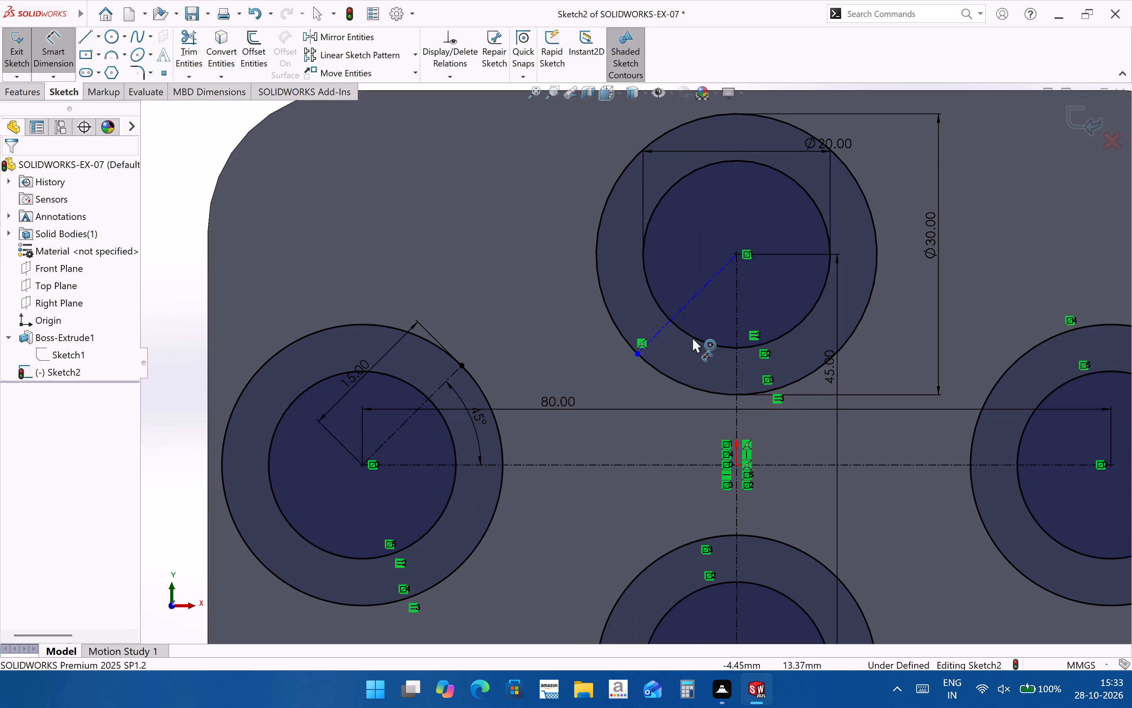
left_click(655, 334)
left_click(735, 367)
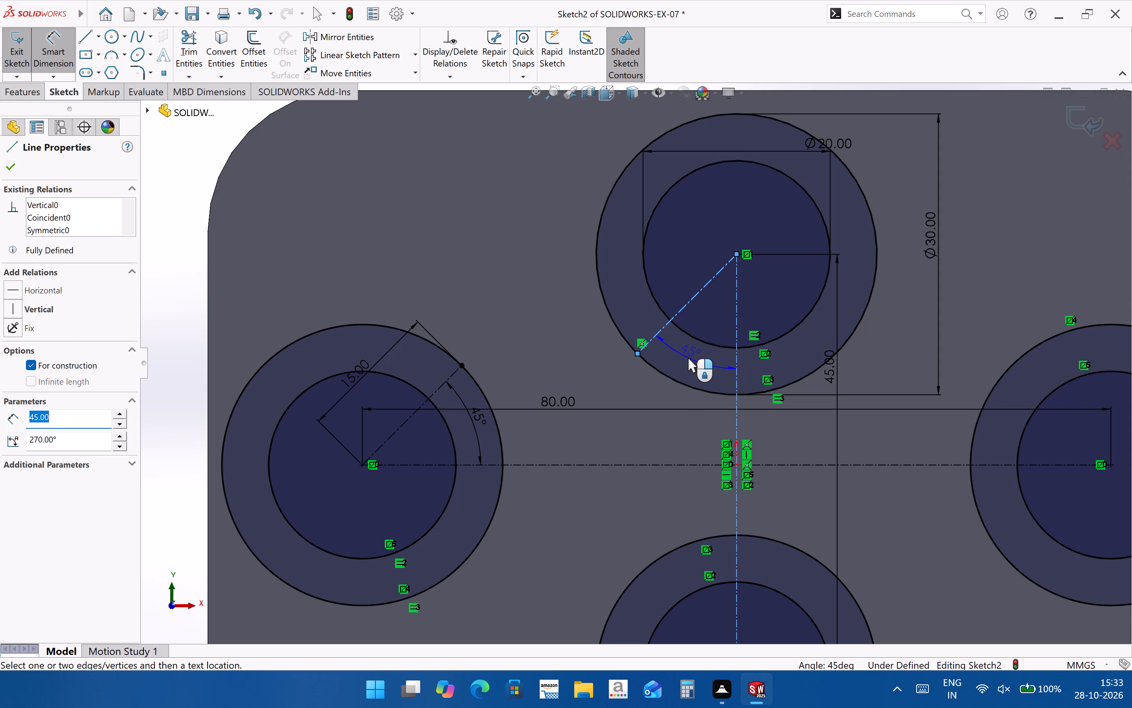
left_click(688, 358)
left_click(624, 337)
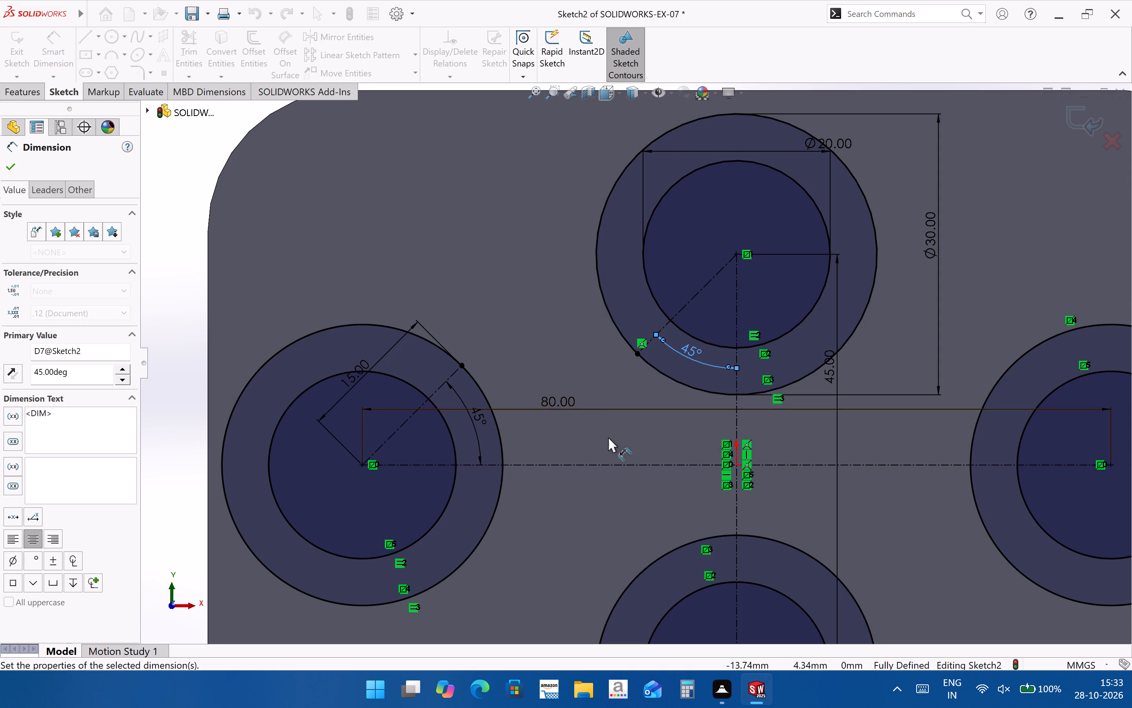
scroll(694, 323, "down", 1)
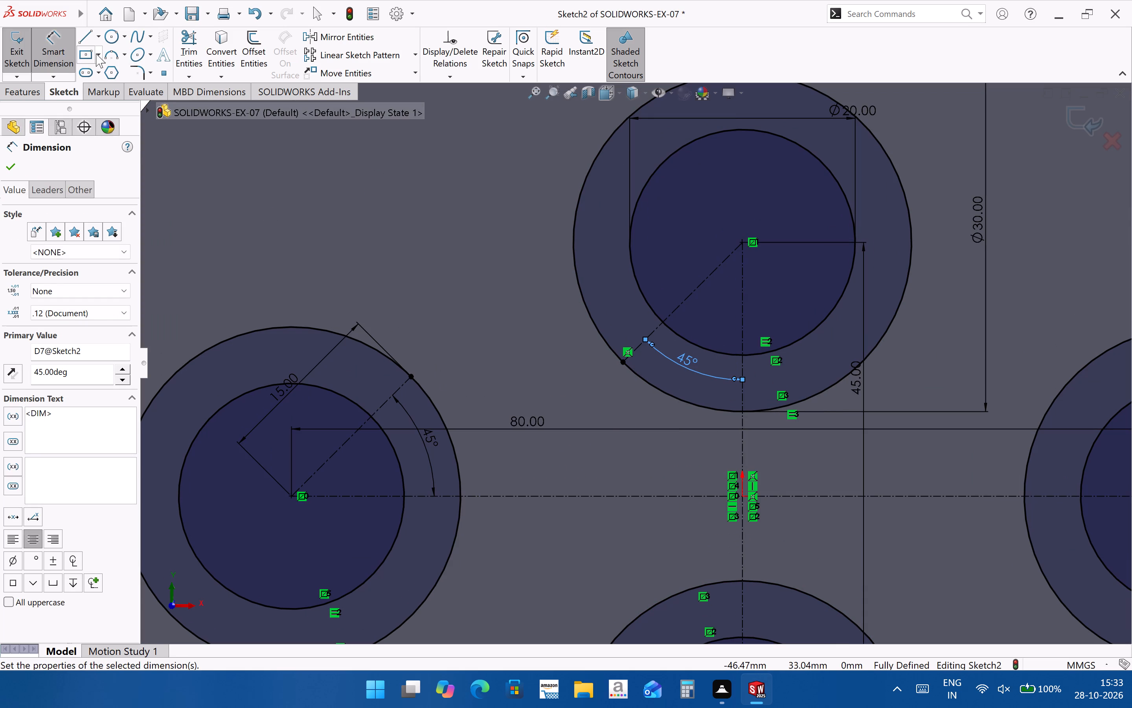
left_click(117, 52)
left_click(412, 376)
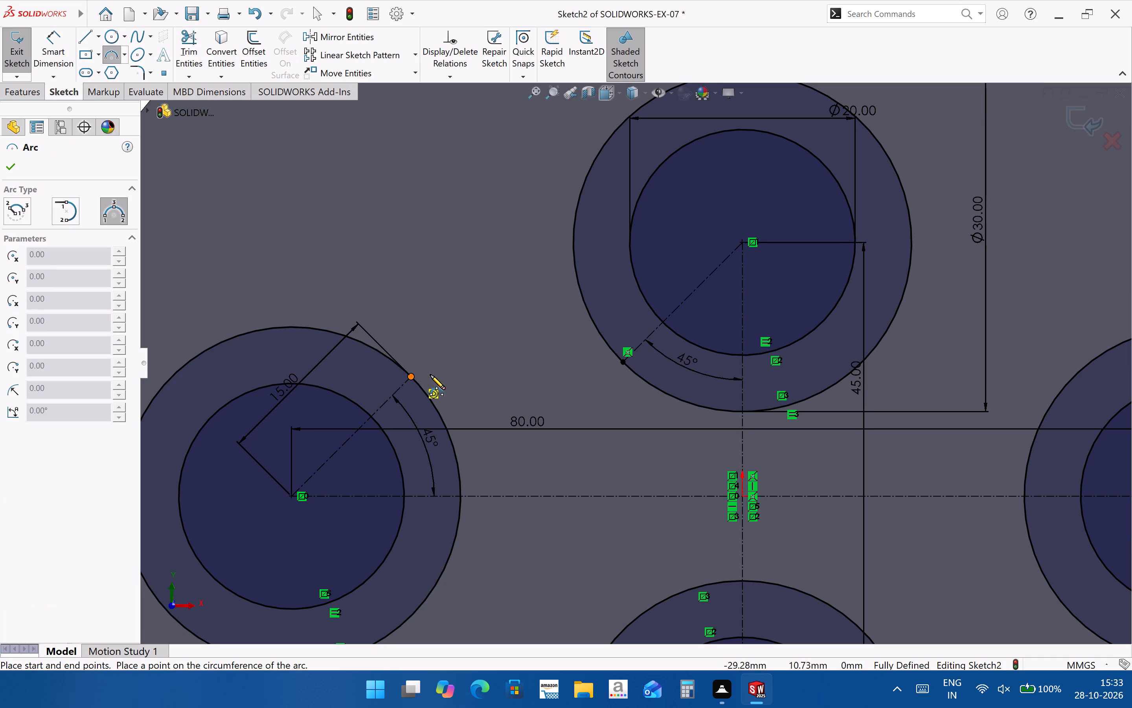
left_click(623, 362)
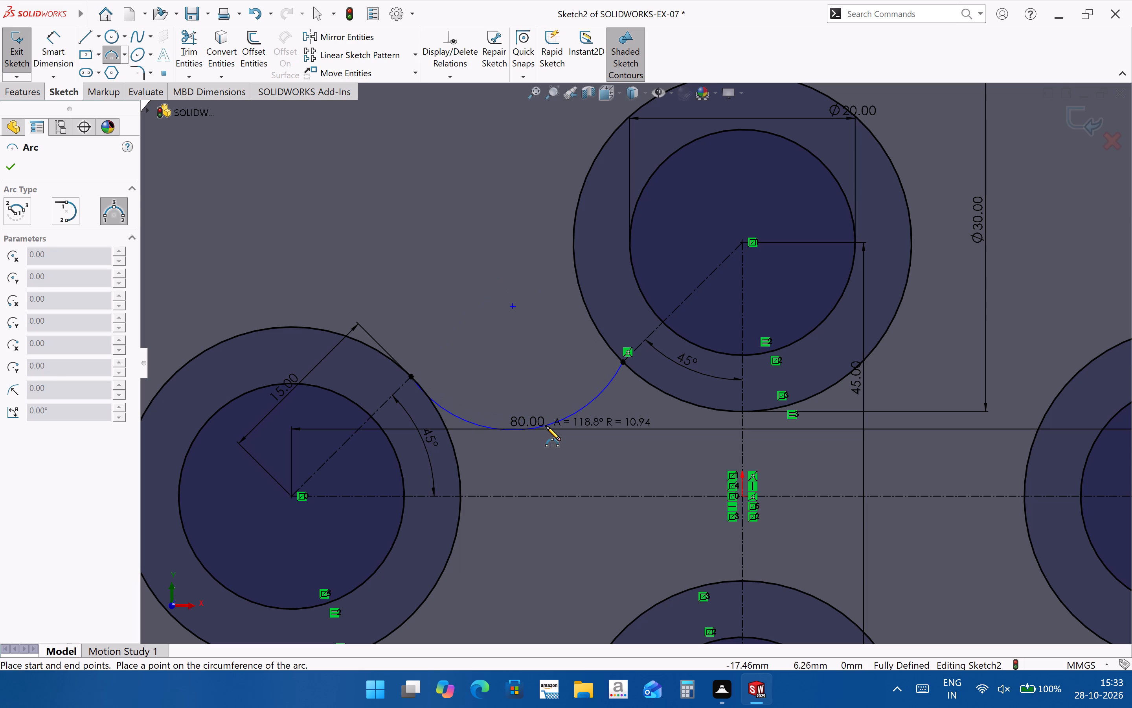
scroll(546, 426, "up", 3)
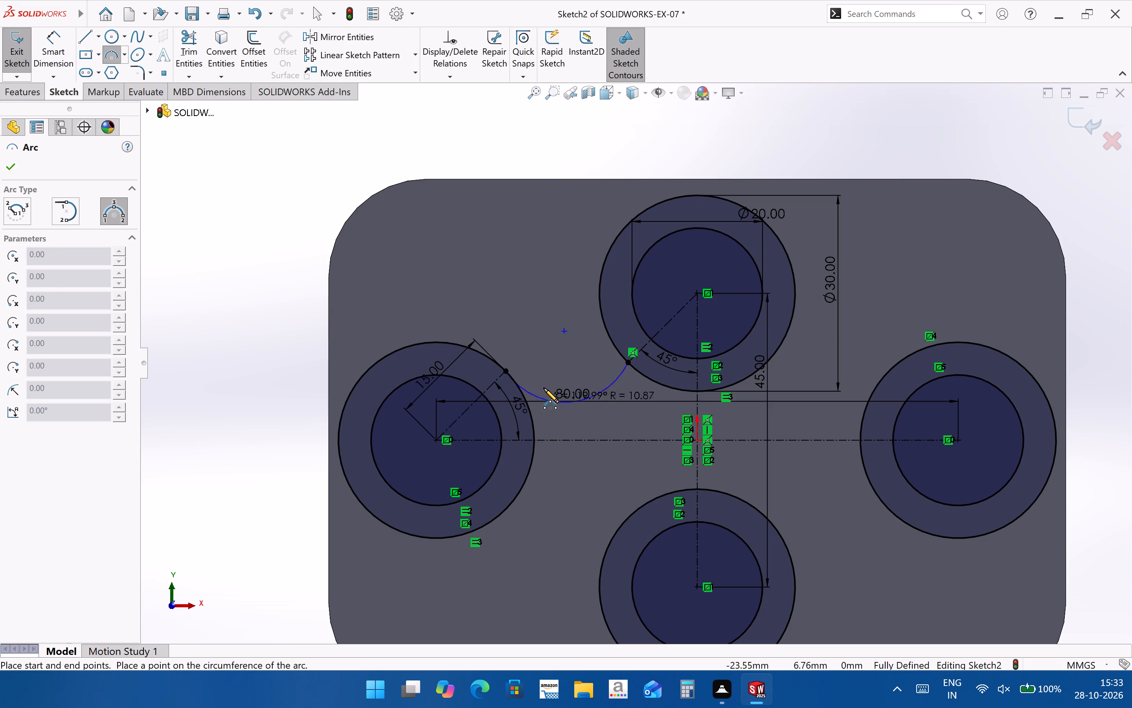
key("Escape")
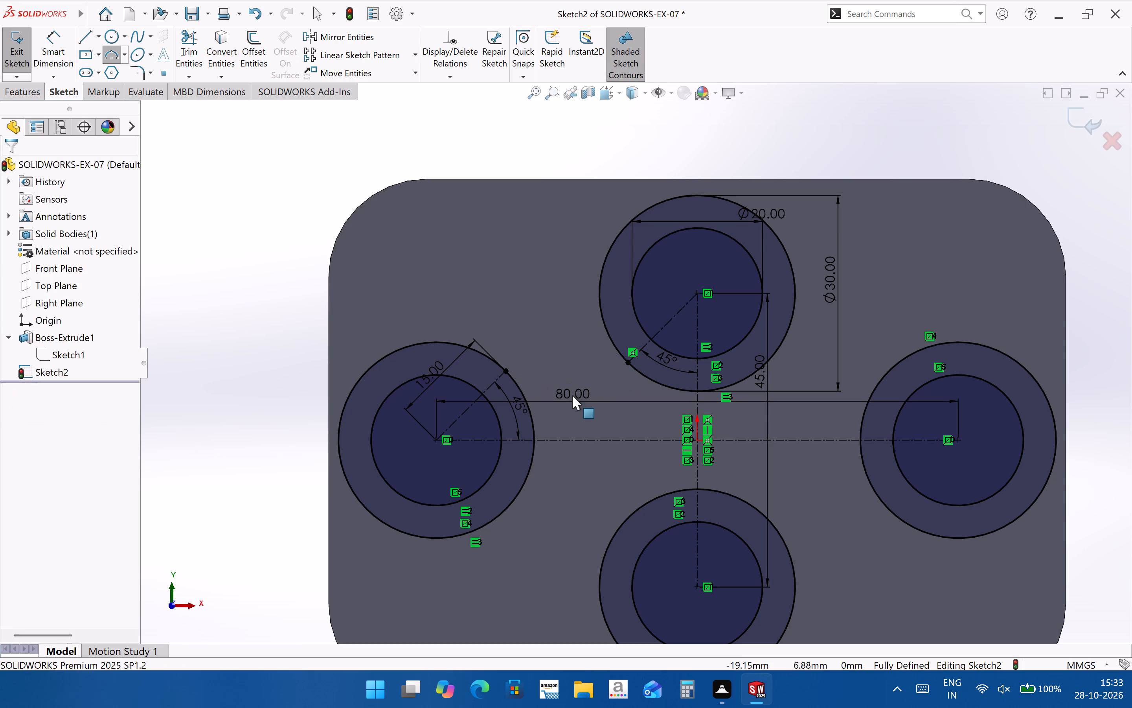
Set the angle between the top circles' slanted centerline and the vertical centerline to 90°.
double_click(667, 362)
type("90")
key("Return")
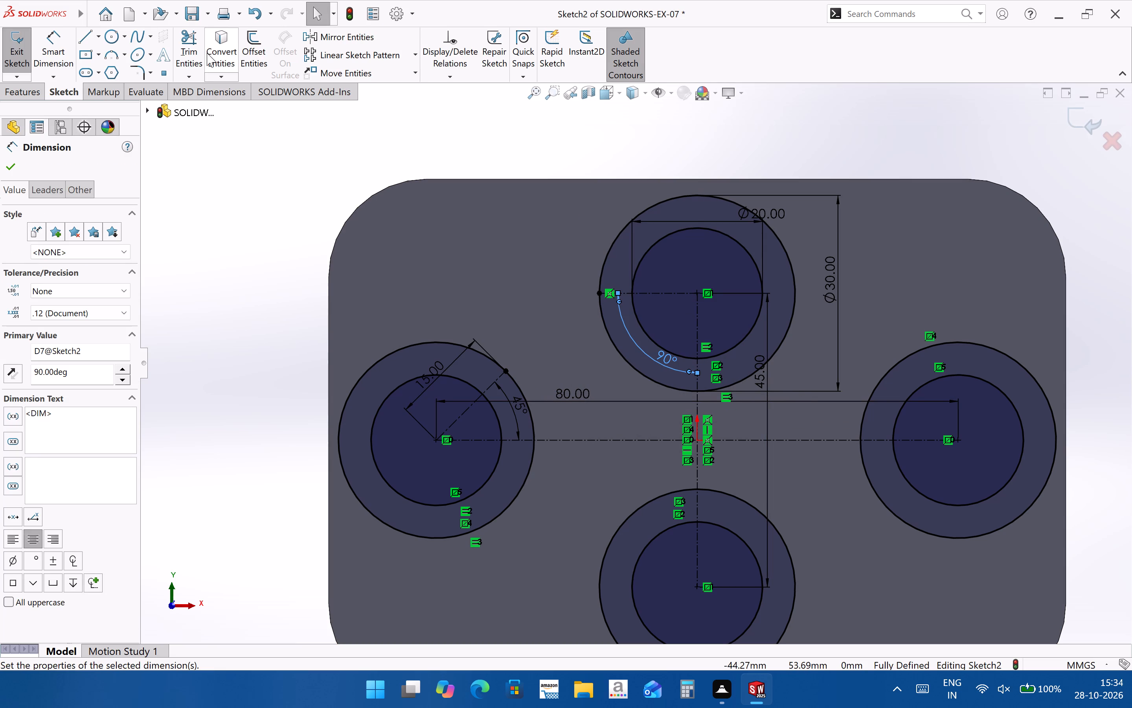
Sketch a downward-bulging three-point arc of about 13.2 mm radius from the left slanted centerline's outer end to the top horizontal centerline's left end.
left_click(117, 51)
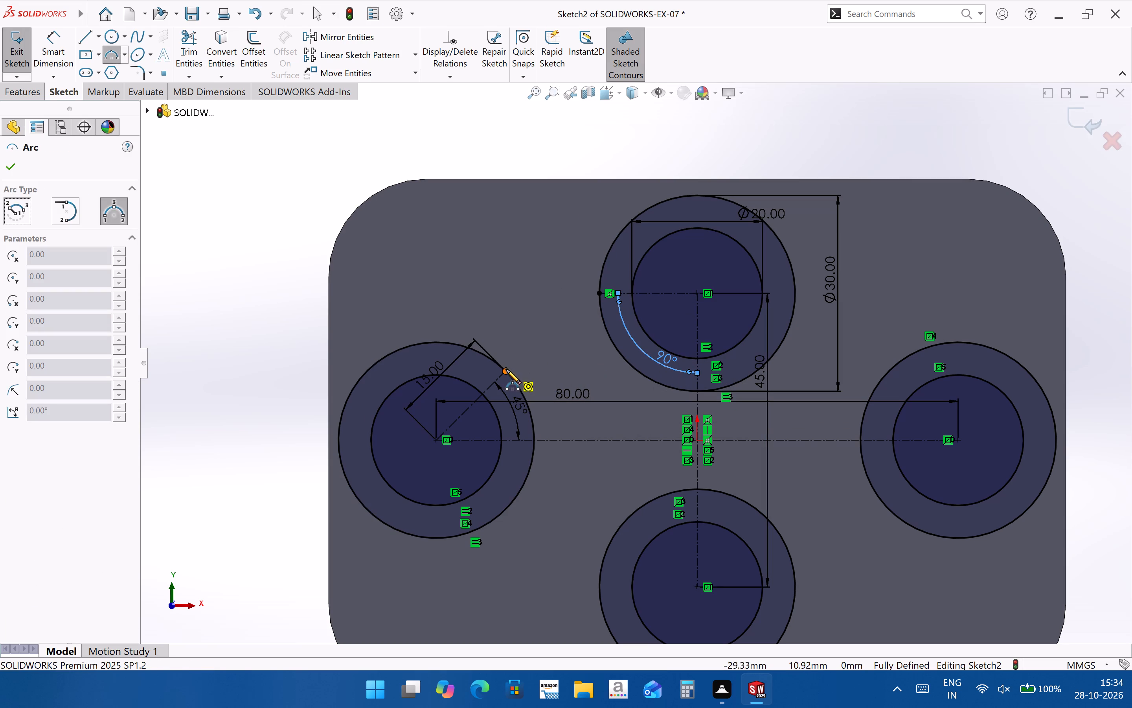
left_click(506, 369)
left_click(601, 291)
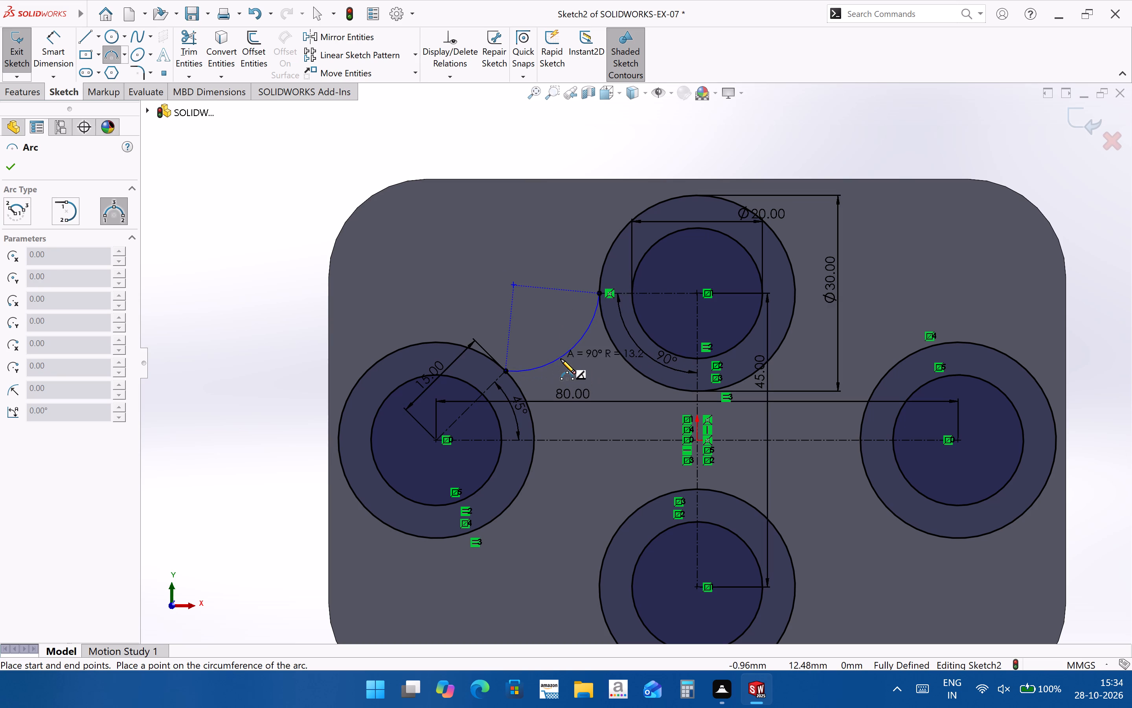
left_click(560, 359)
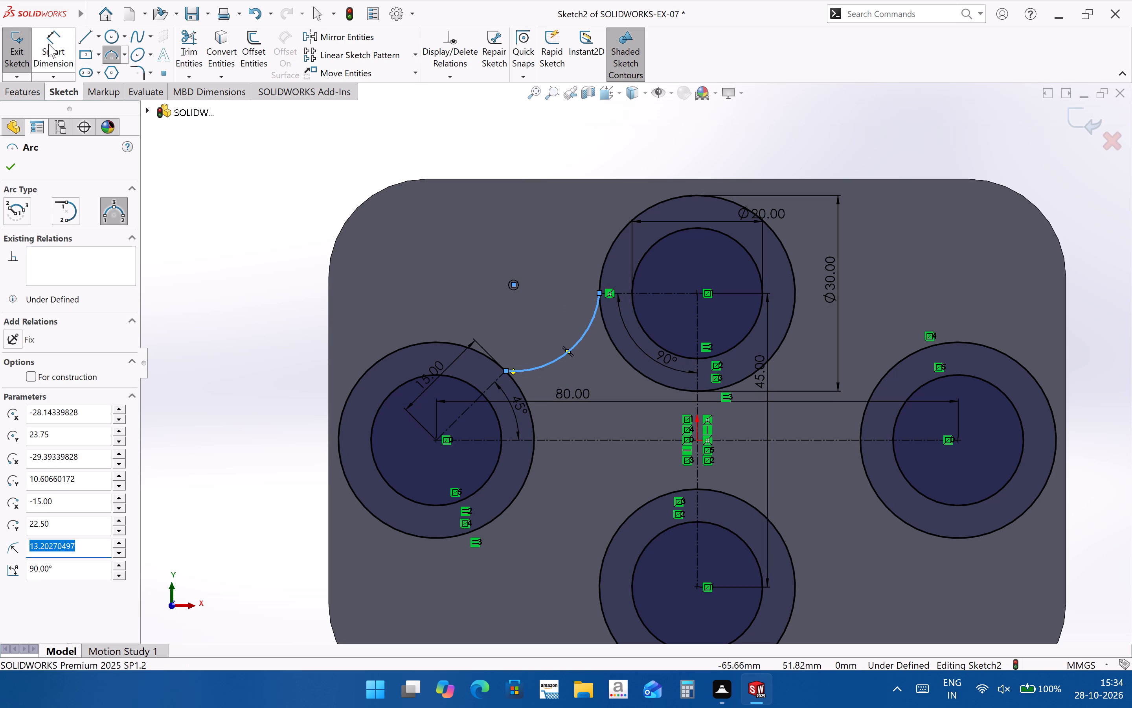
Dimension the radius of the arc between the left and top circles as 15 mm.
left_click(48, 44)
left_click(562, 354)
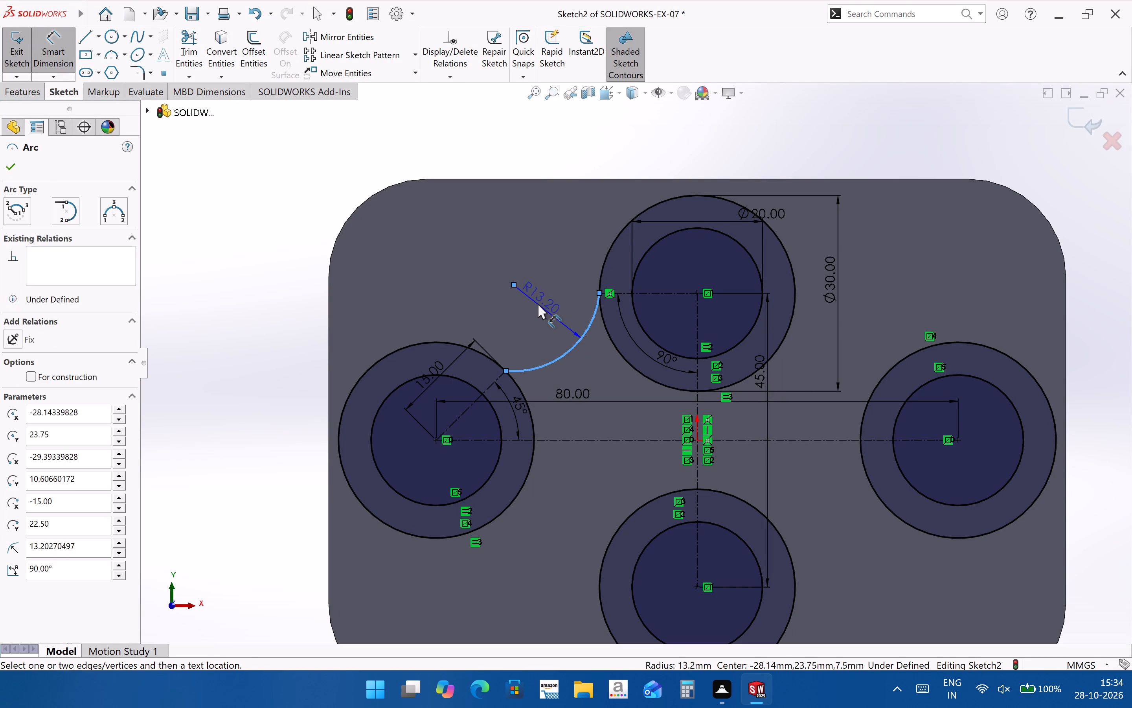
left_click(538, 304)
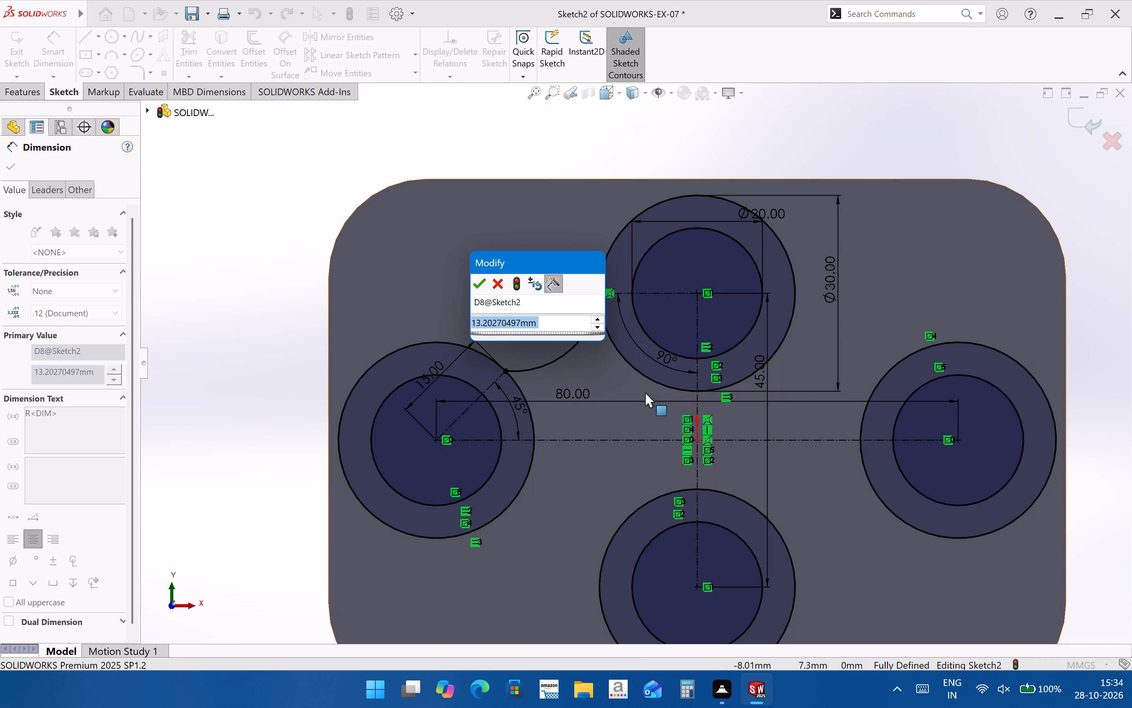
type("15")
key("Return")
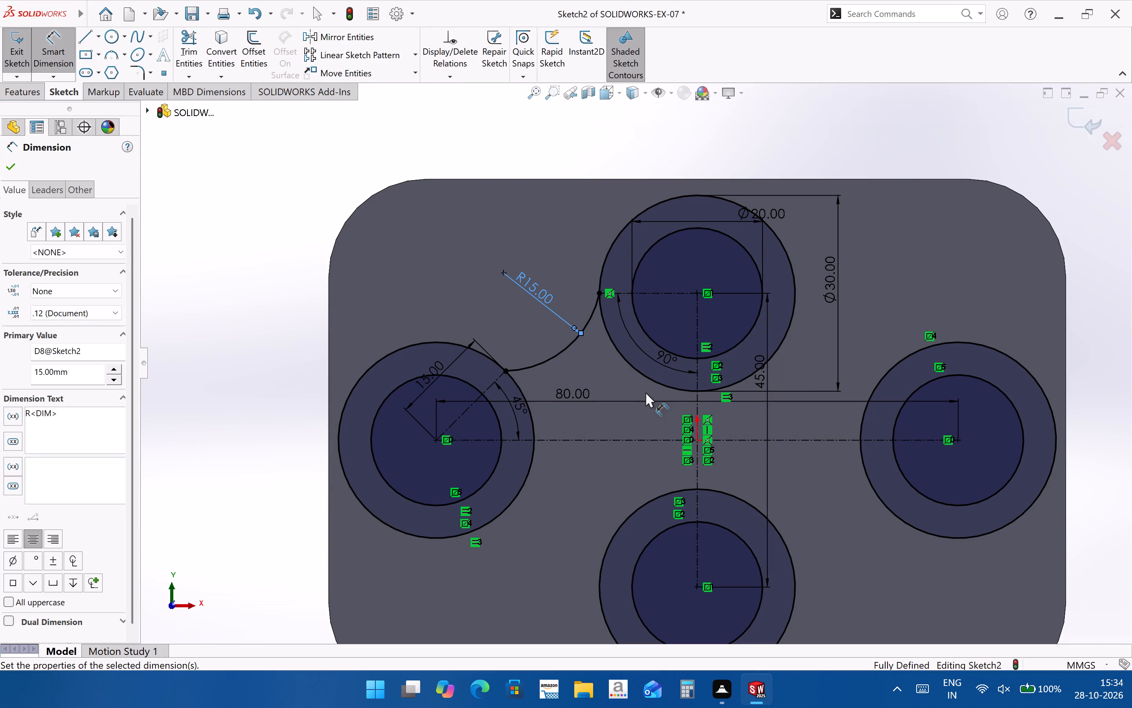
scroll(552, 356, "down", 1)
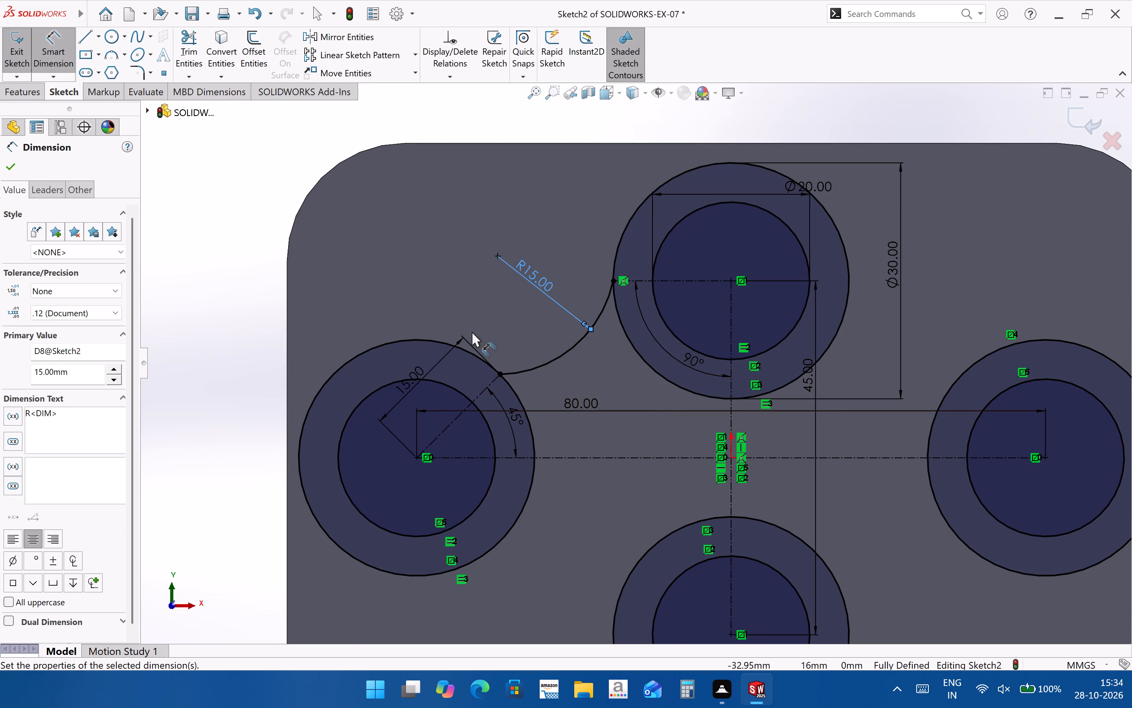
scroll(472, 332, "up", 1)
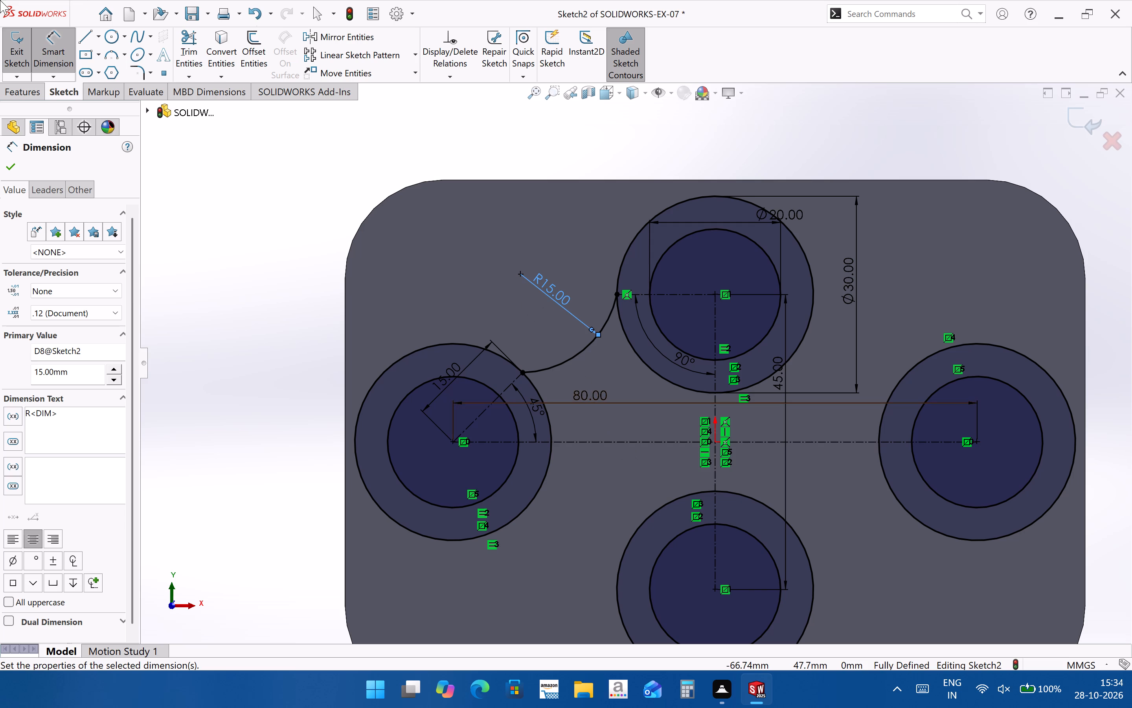
Sketch a second slanted centerline from the left circles' center to just outside the 30 mm circle, rising about 16° above horizontal.
left_click(99, 35)
left_click(104, 73)
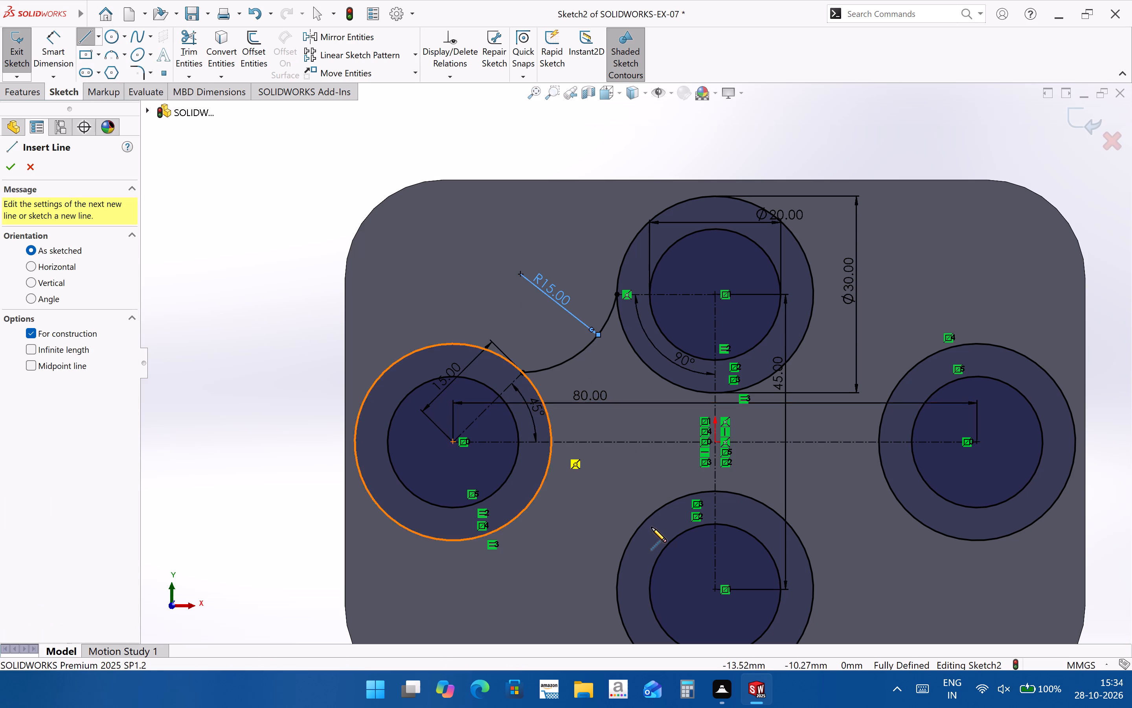
left_click(452, 441)
left_click(564, 410)
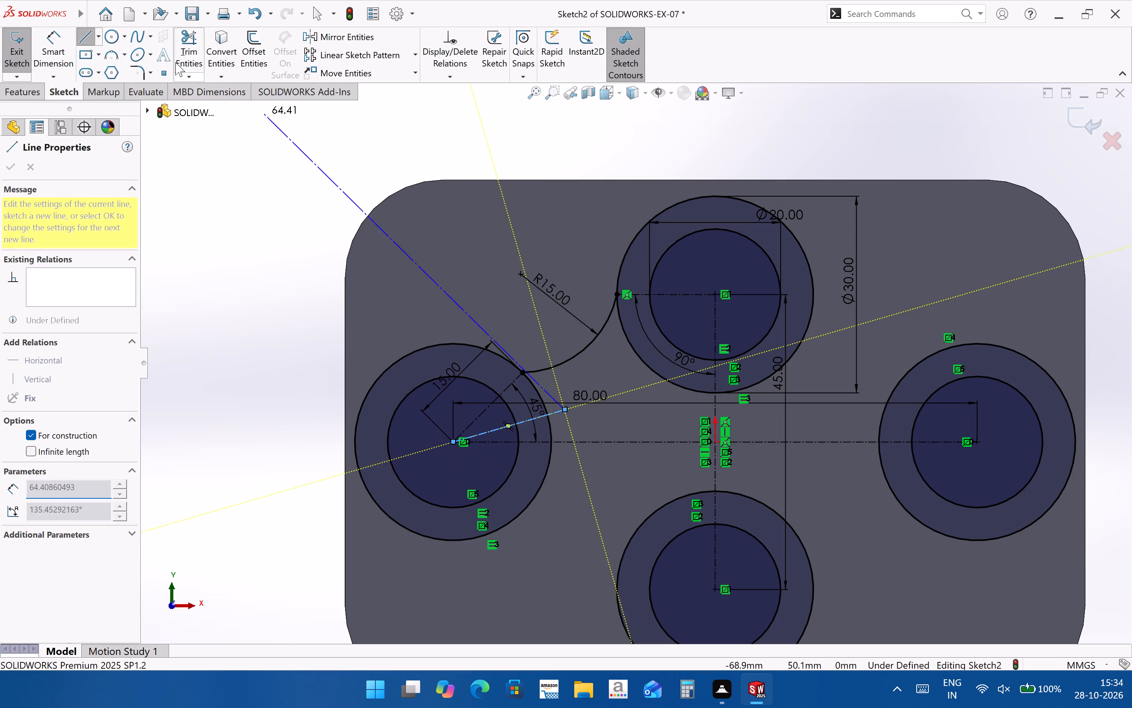
Dimension the angle between the left circles' new slanted centerline and the horizontal centerline as 20°.
left_click(58, 41)
left_click(556, 414)
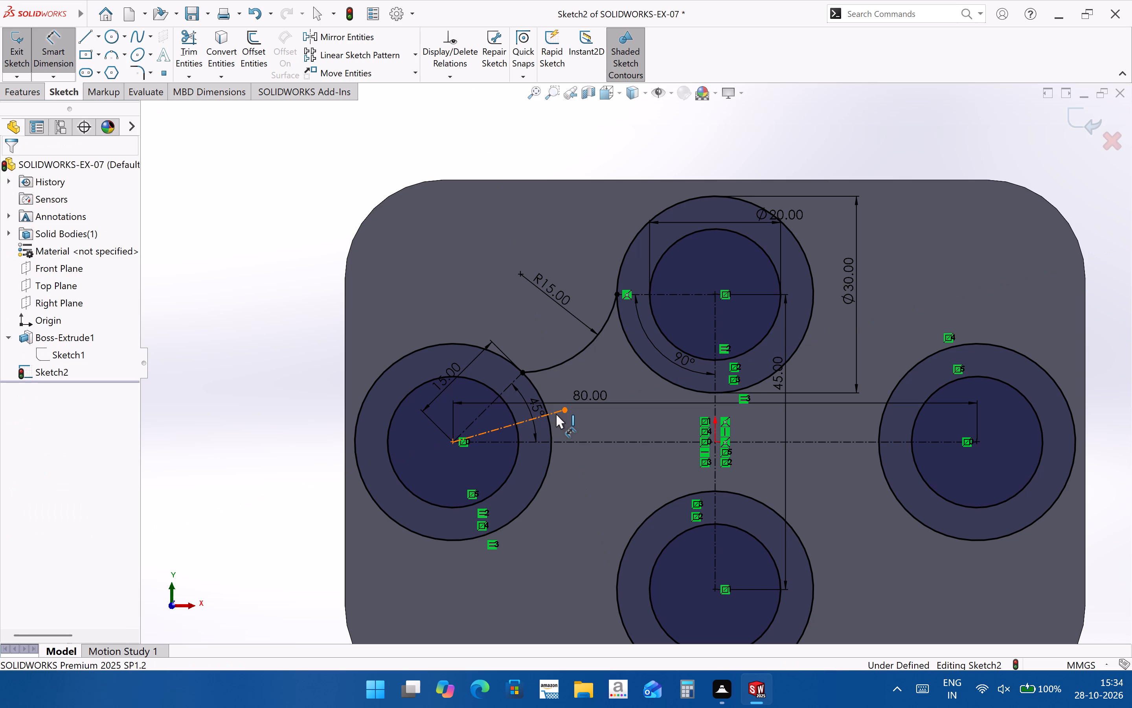
left_click(567, 440)
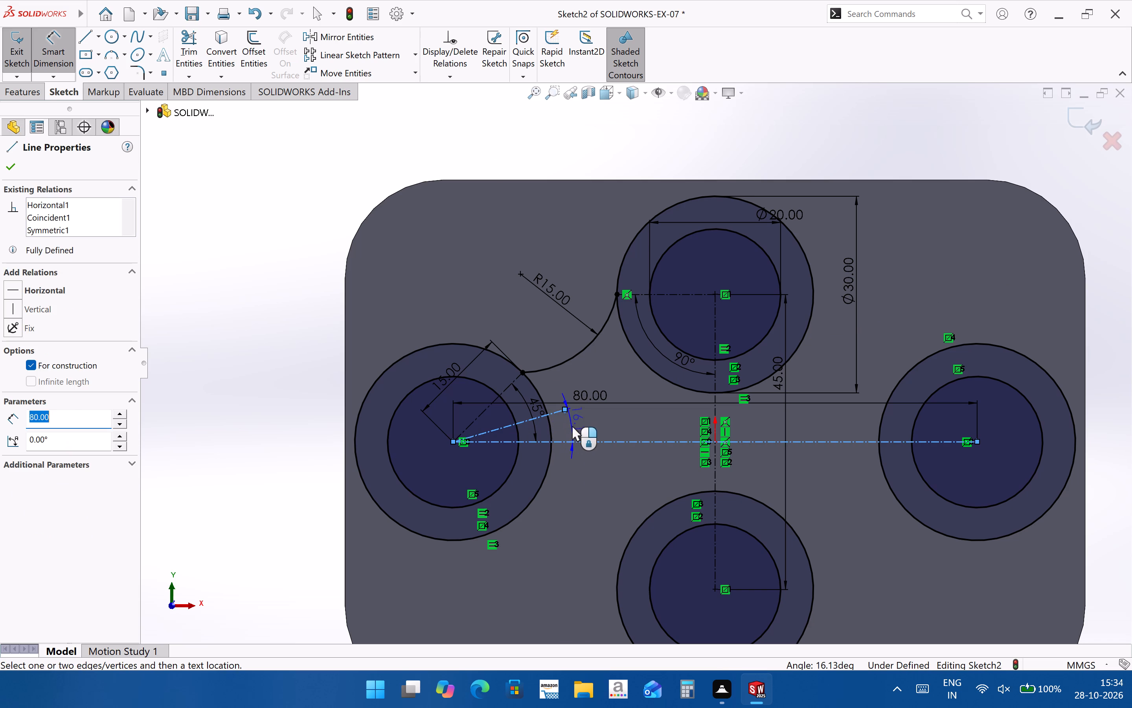
left_click(570, 427)
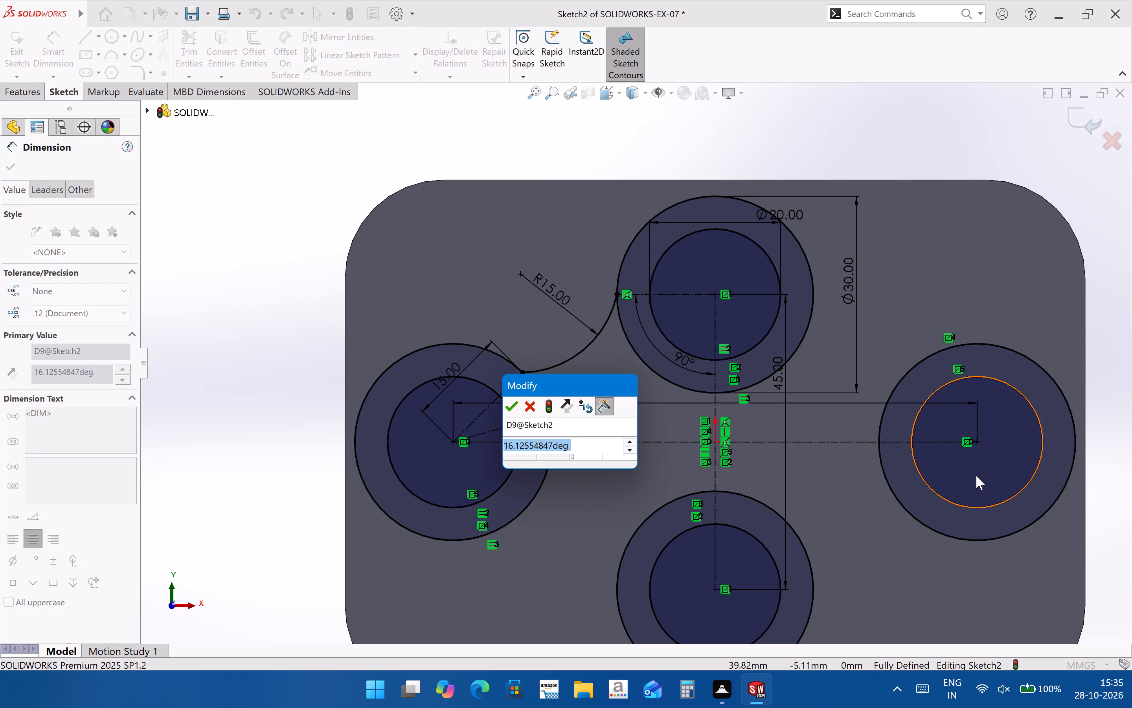
type("20")
key("Return")
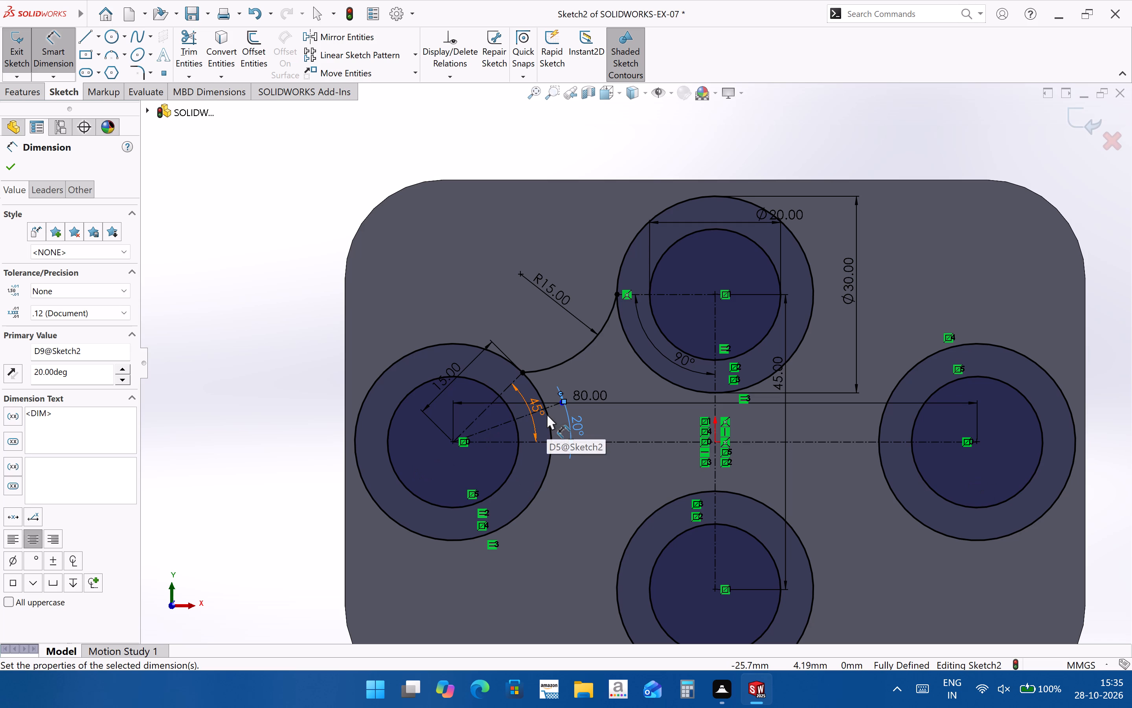
Sketch a 15 mm centerline from the top circles' center down-left to the 30 mm circle, about 41° from the vertical centerline.
scroll(599, 414, "down", 2)
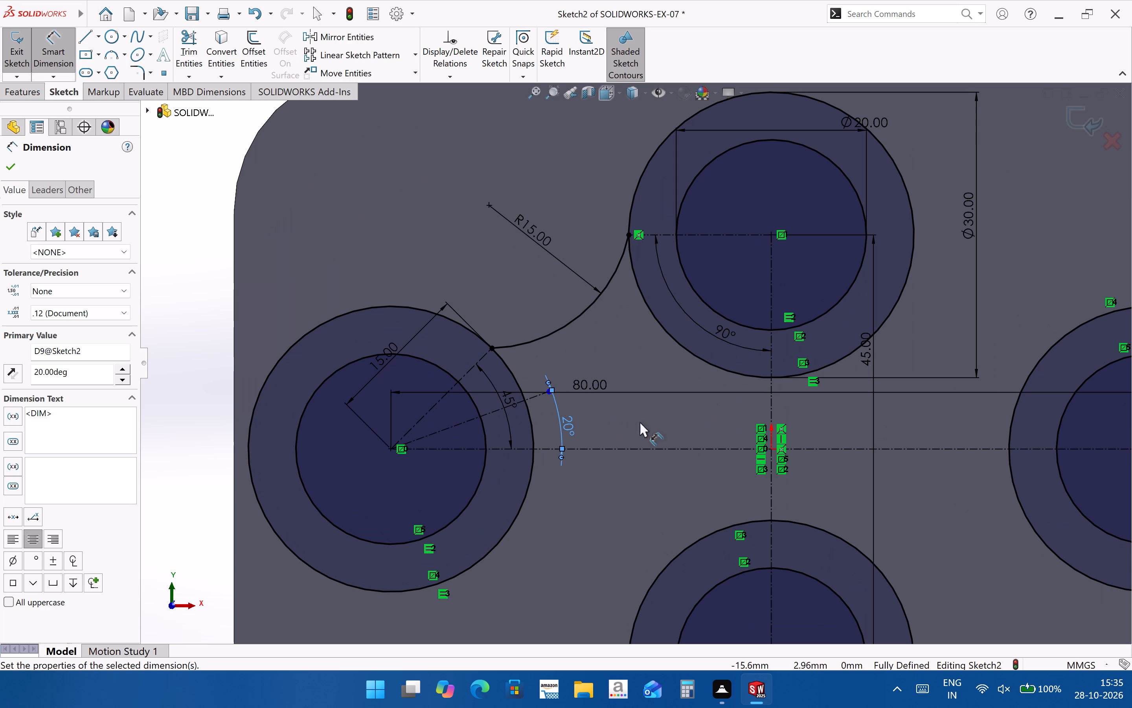
left_click(99, 36)
left_click(108, 70)
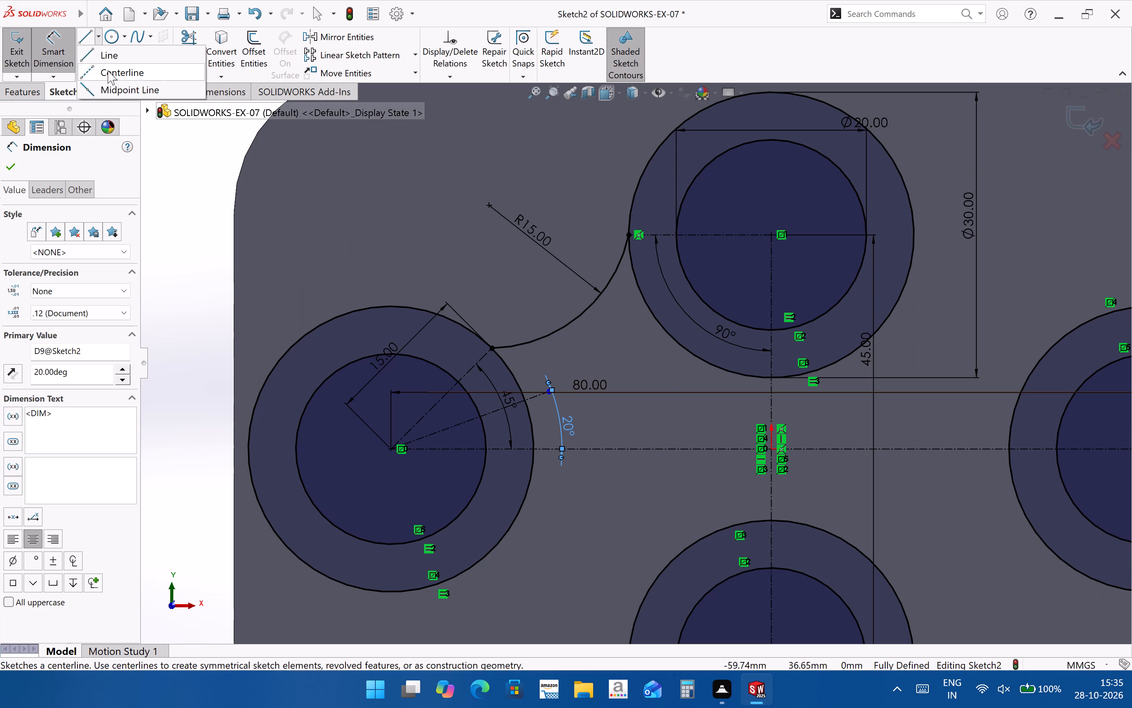
left_click(772, 237)
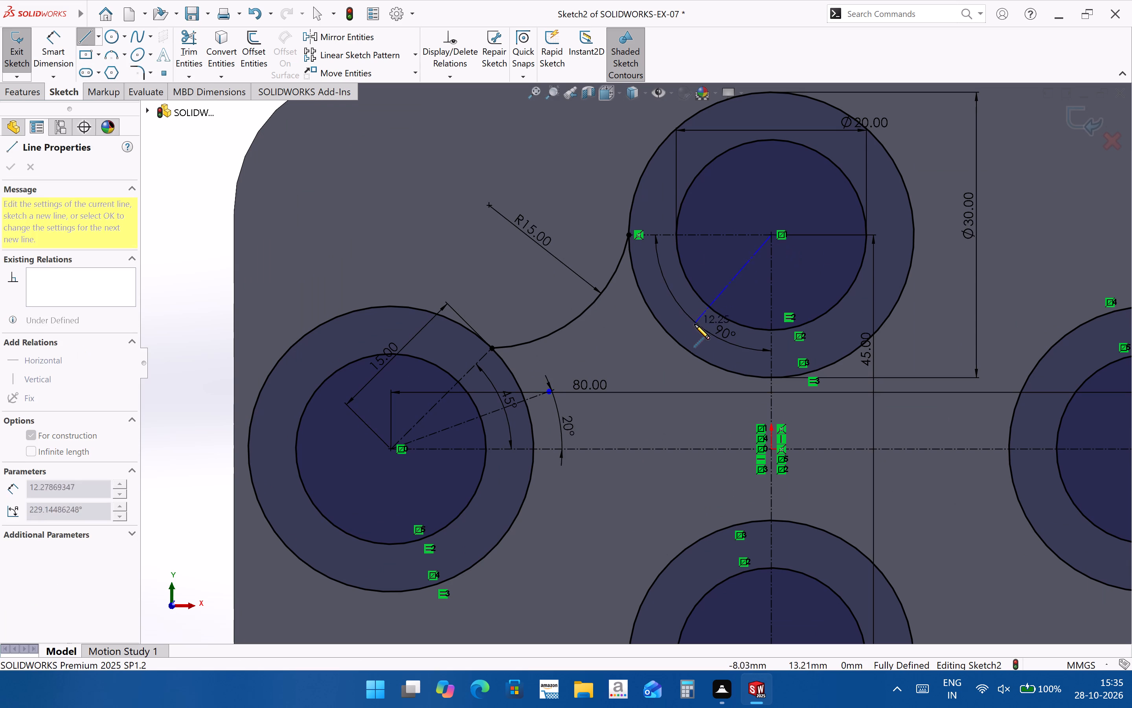
left_click(678, 343)
Dimension the angle between the top circles' new slanted centerline and the vertical centerline as 45°.
left_click(57, 48)
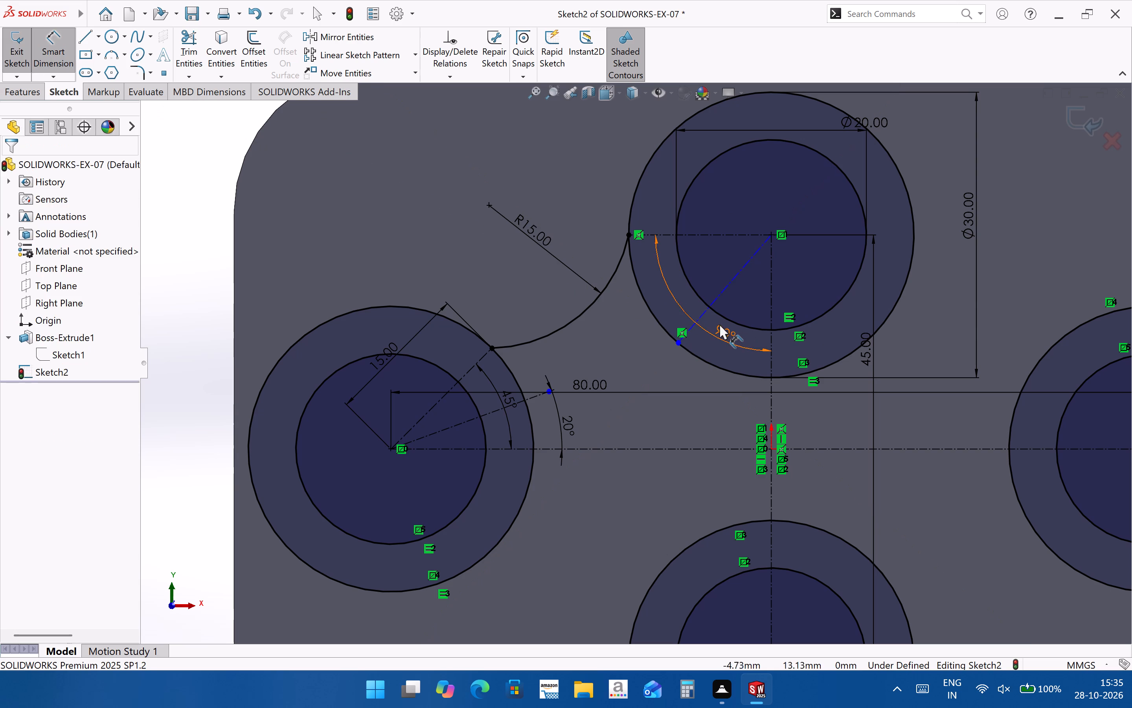
left_click(691, 329)
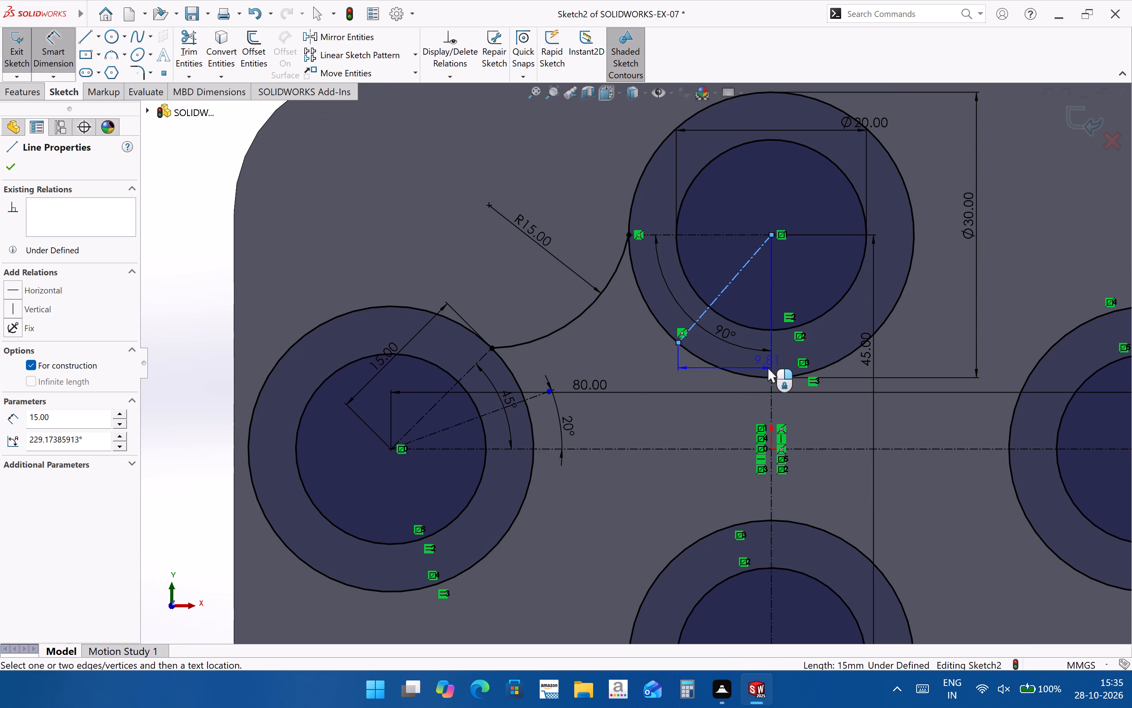
left_click(770, 390)
left_click(740, 359)
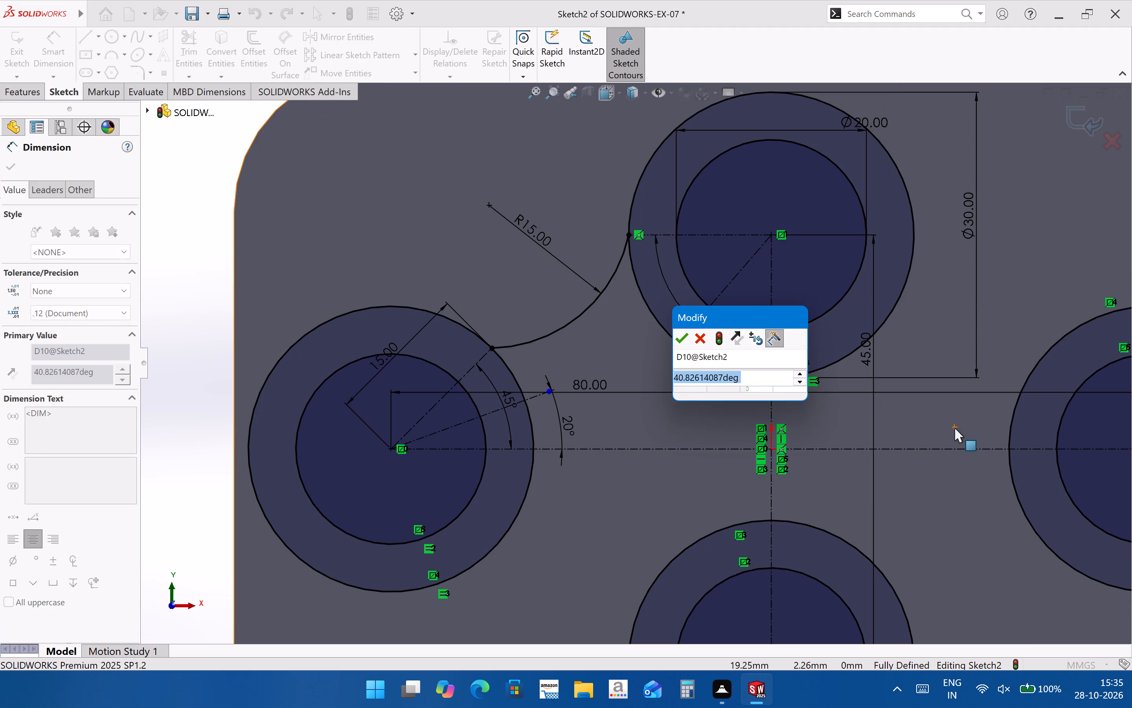
type("45")
key("Return")
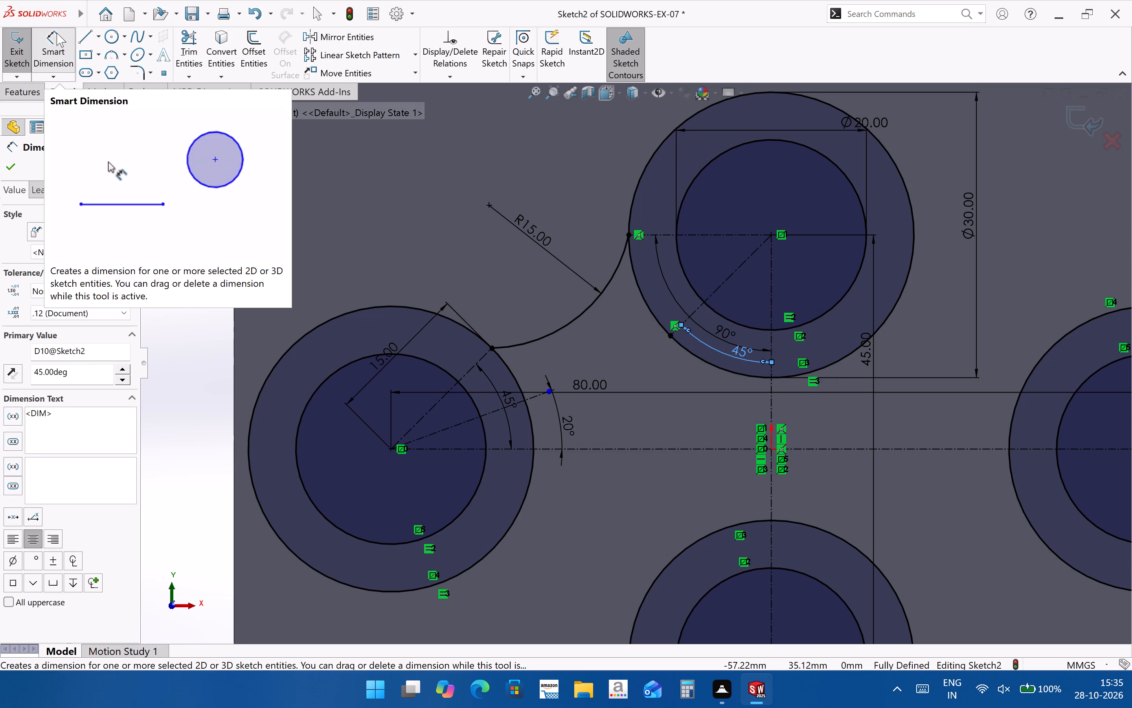
Trim the part of the 20° centerline that extends beyond the left 30 mm circle.
left_click(186, 42)
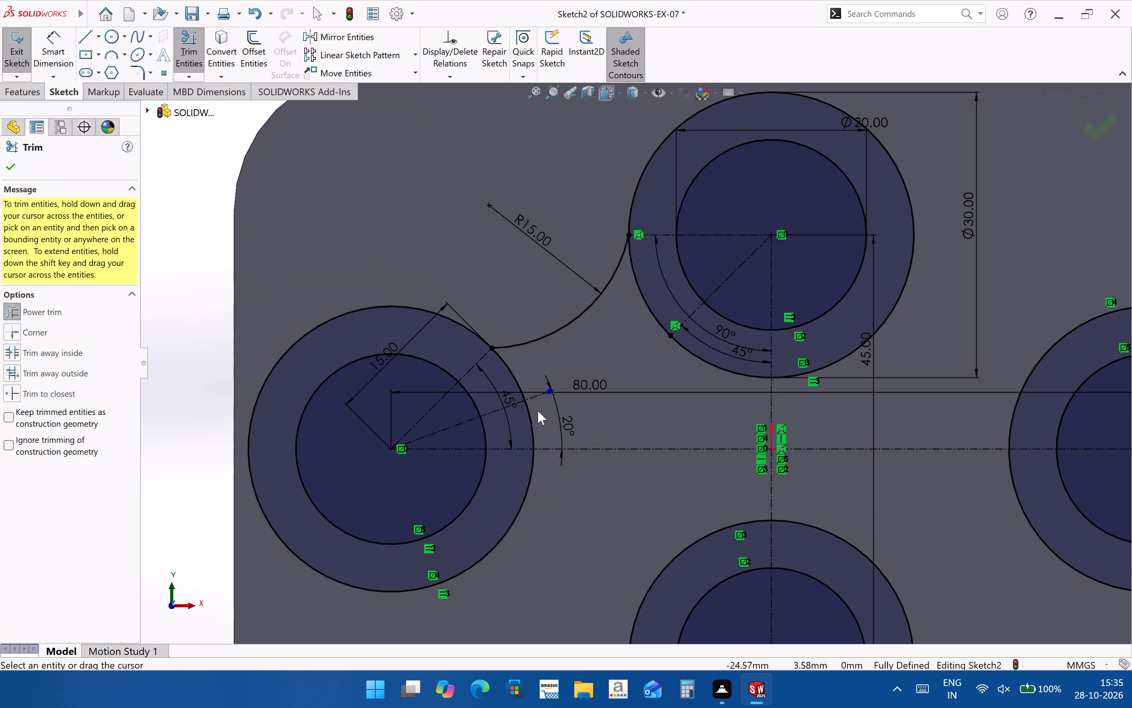
left_click_drag(538, 407, 538, 391)
left_click_drag(545, 416, 550, 369)
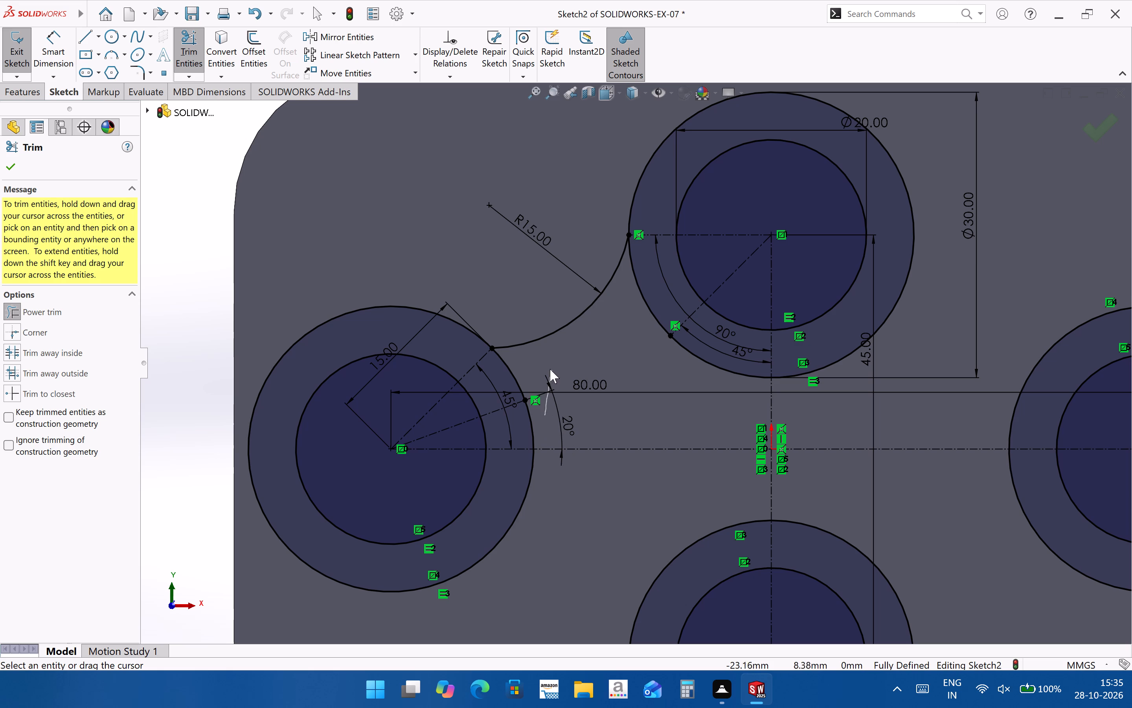
left_click_drag(550, 369, 542, 369)
left_click_drag(541, 372, 556, 411)
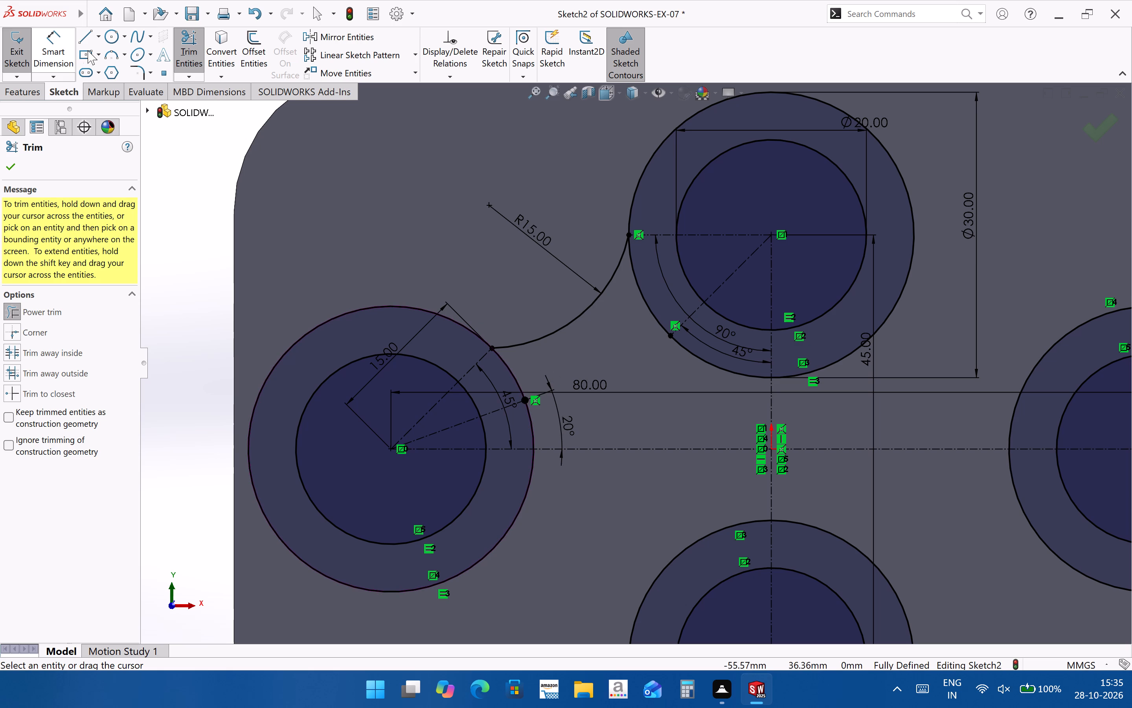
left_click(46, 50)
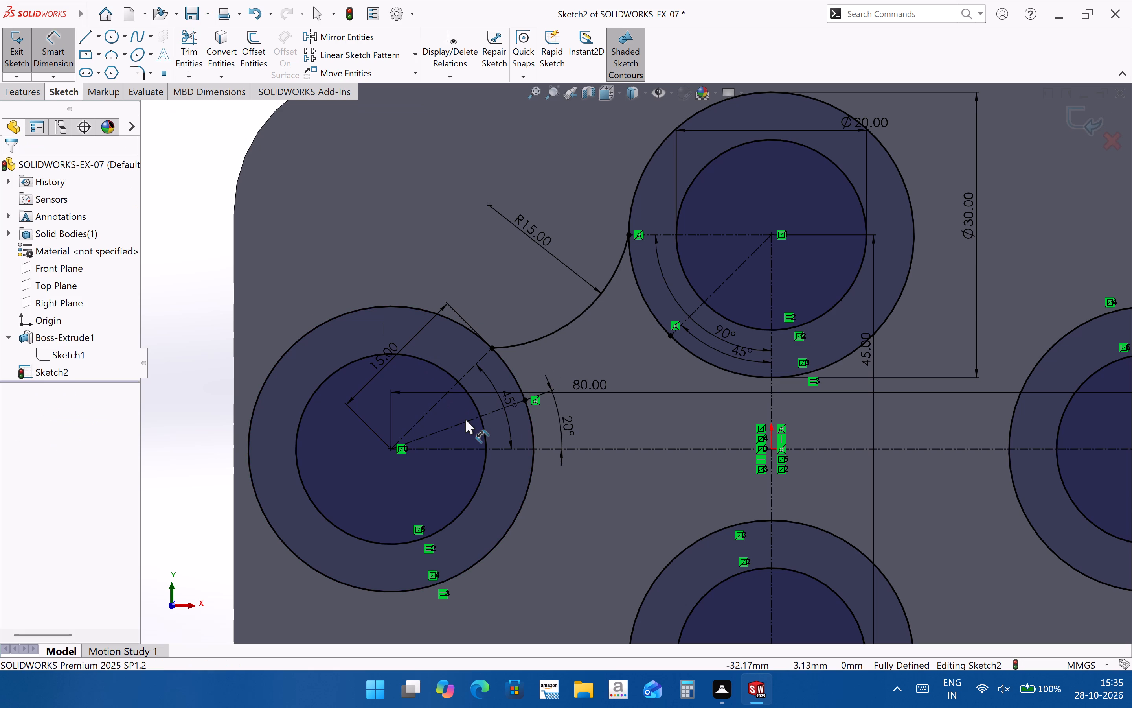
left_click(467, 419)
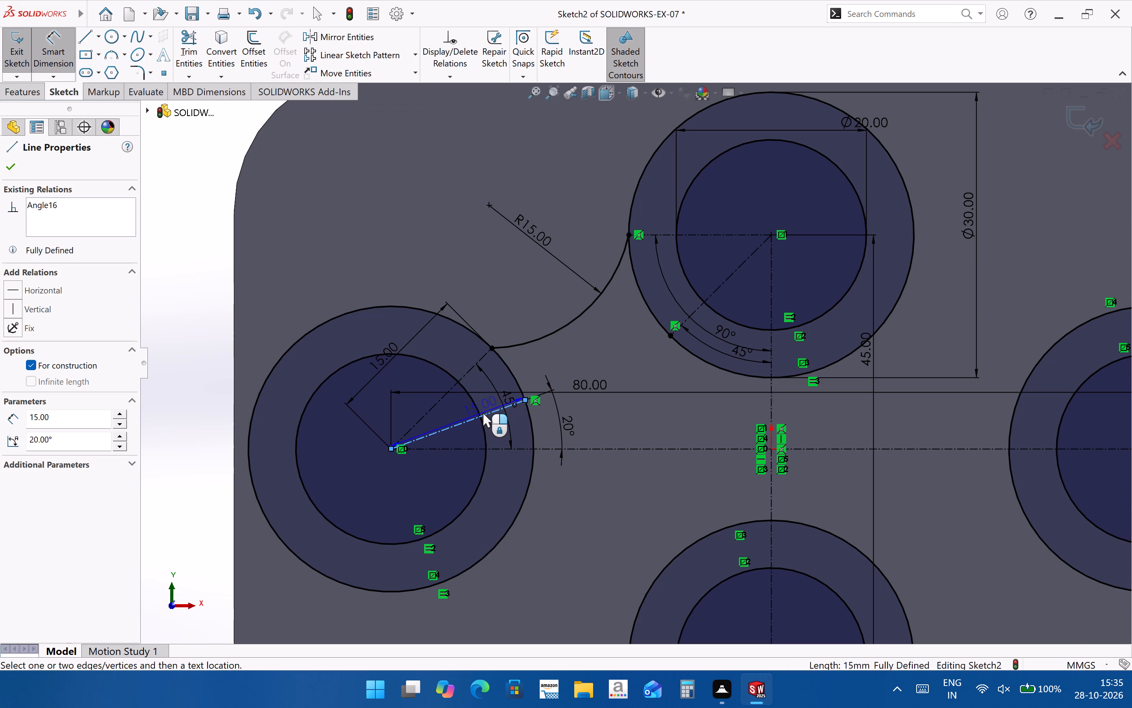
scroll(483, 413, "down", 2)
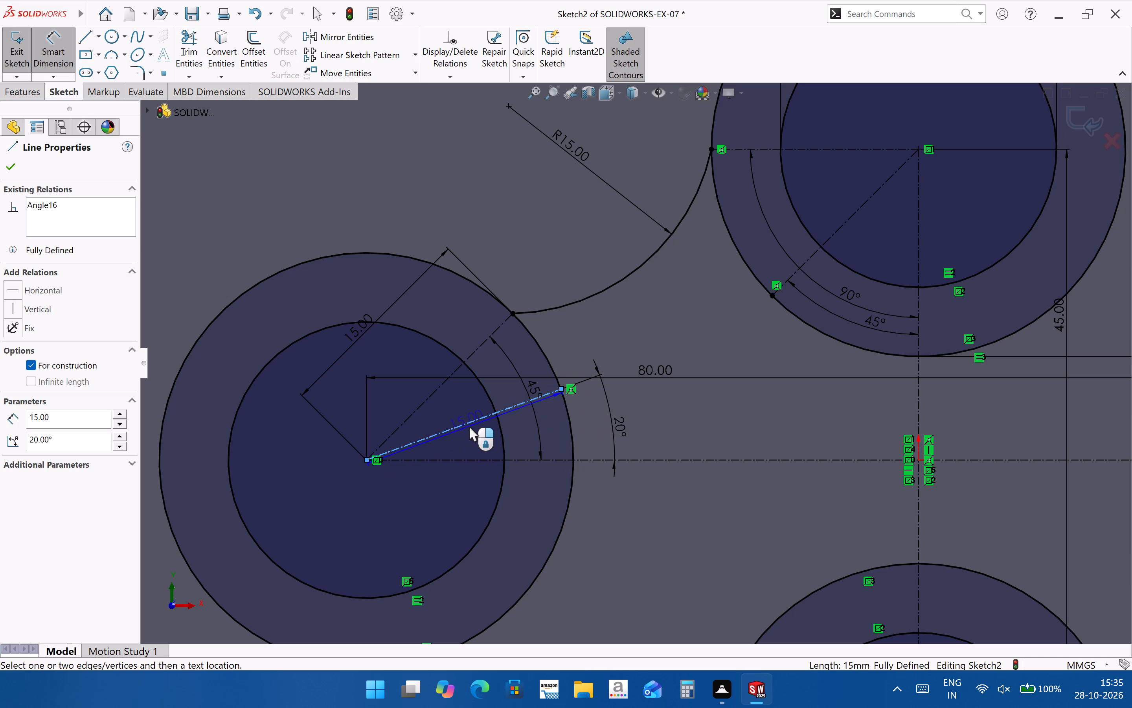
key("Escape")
Sketch a three-point arc from the 20° centerline's outer end on the left circle to the 45° centerline's outer end on the top circle.
scroll(577, 406, "up", 2)
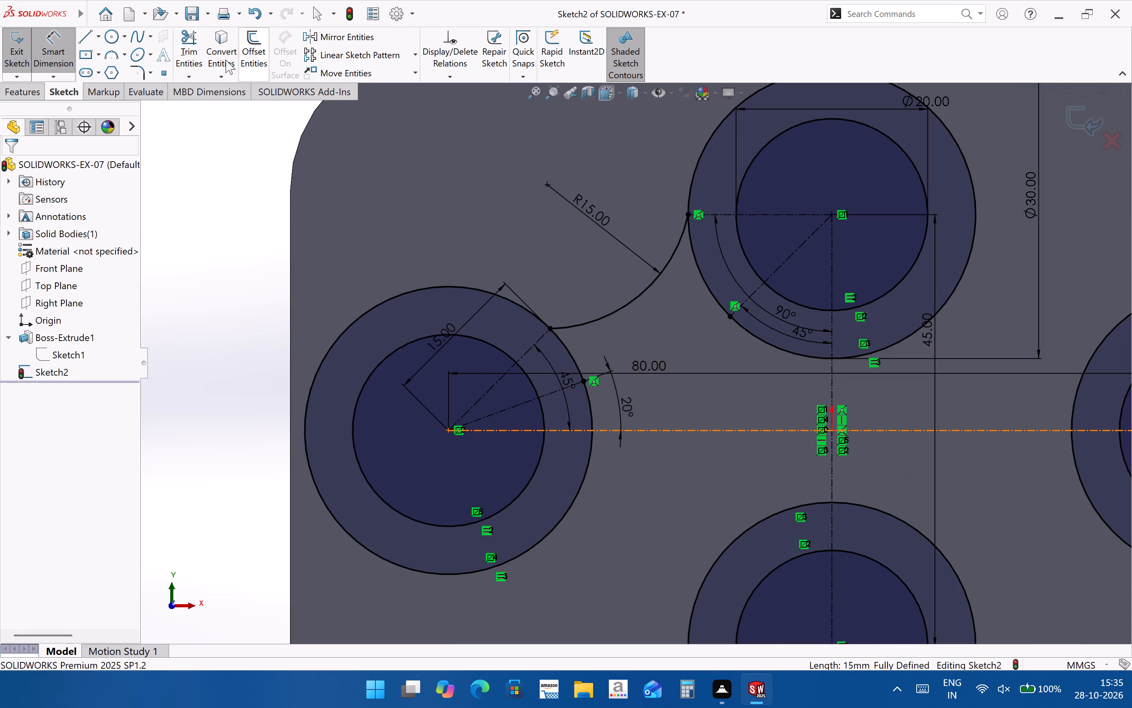
scroll(372, 331, "up", 2)
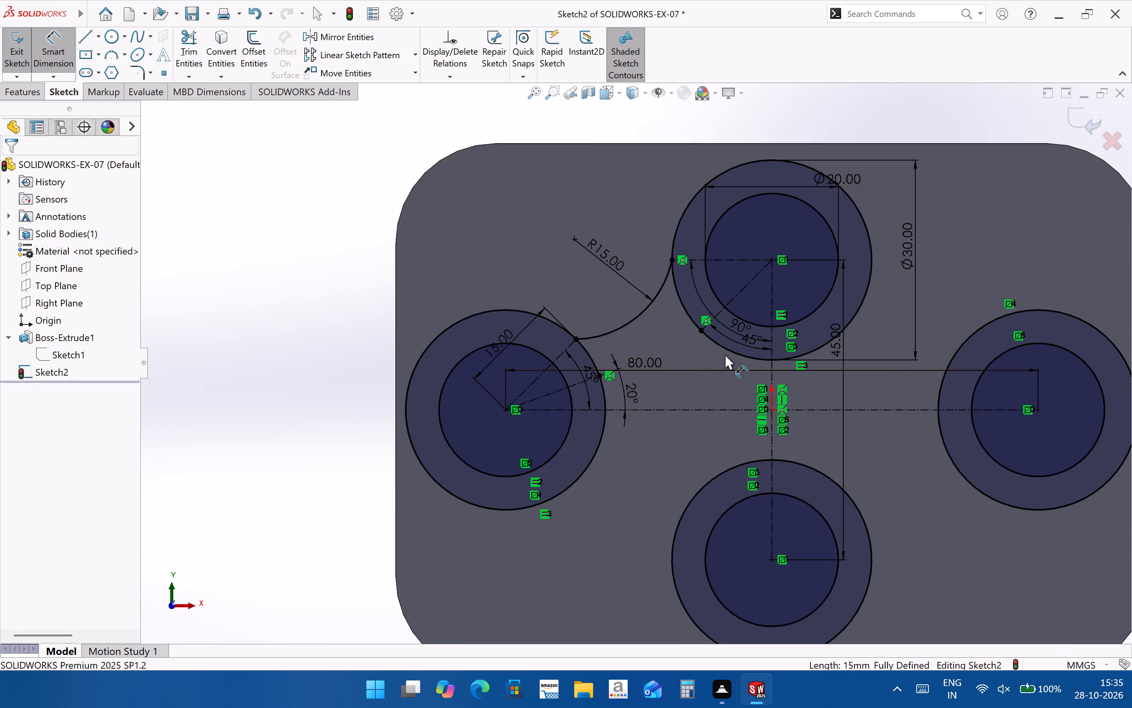
left_click(111, 58)
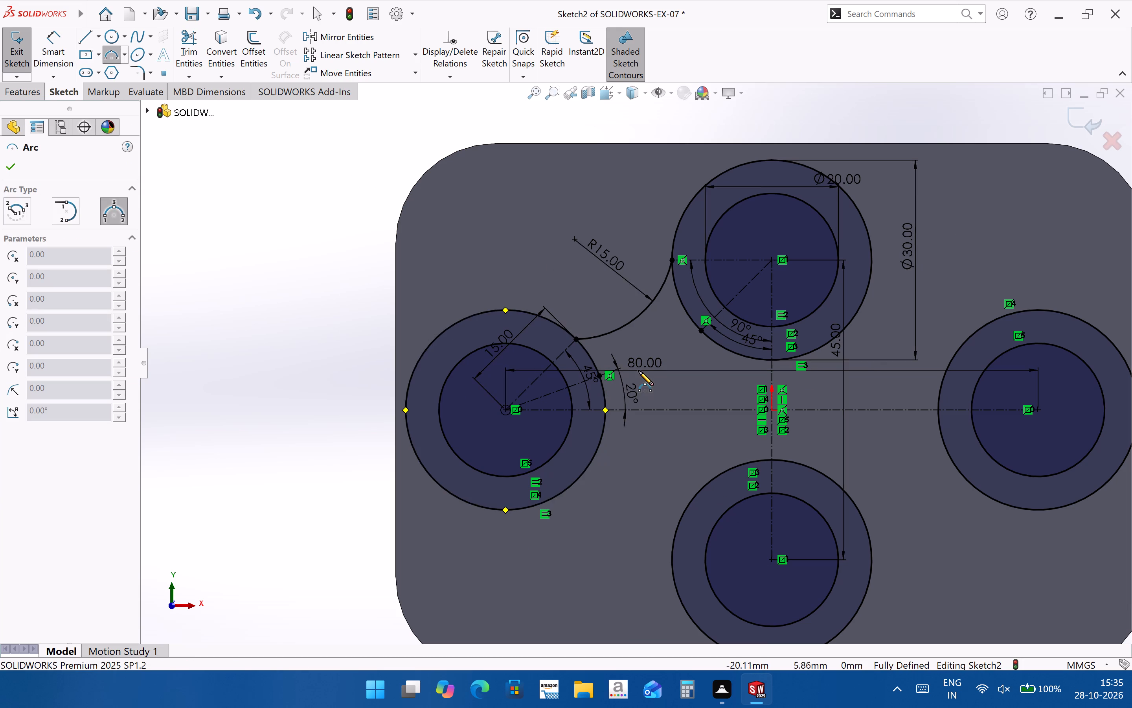
scroll(638, 371, "down", 6)
left_click(525, 380)
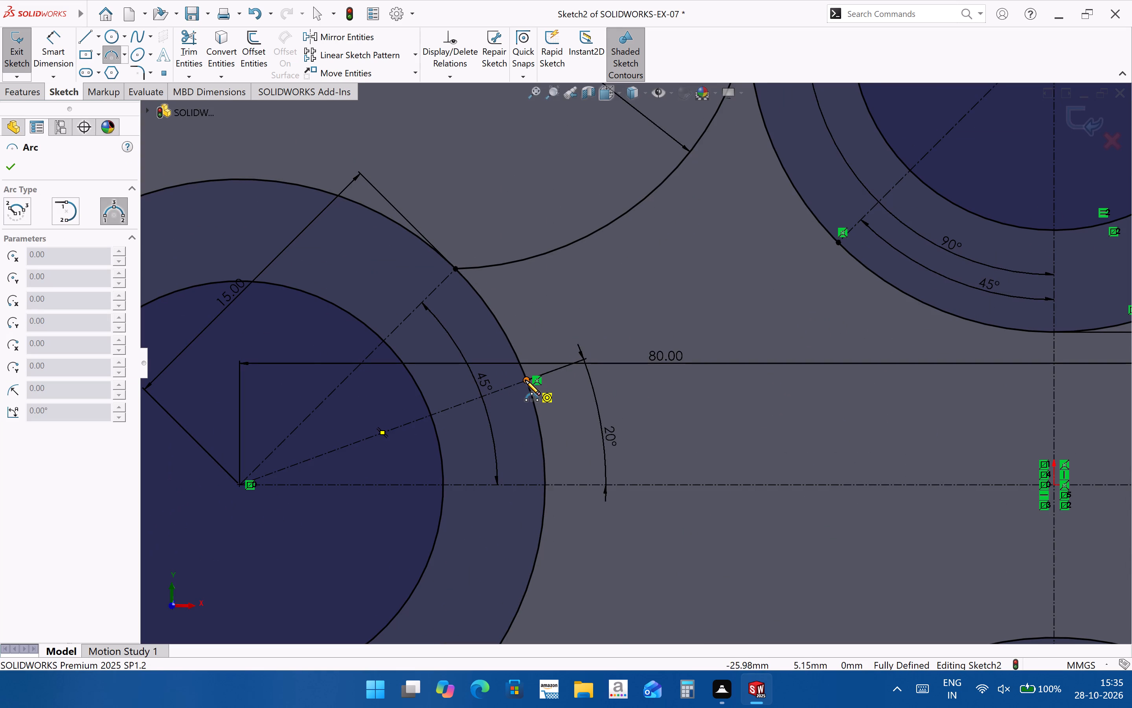
left_click(837, 243)
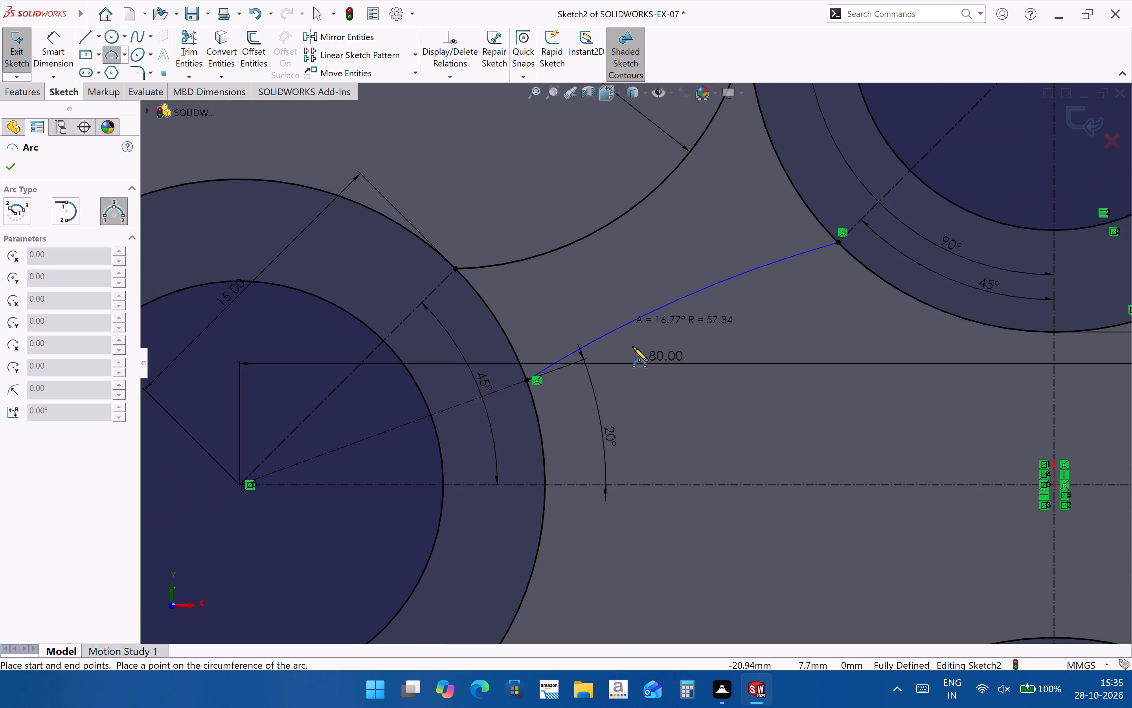
scroll(692, 389, "up", 2)
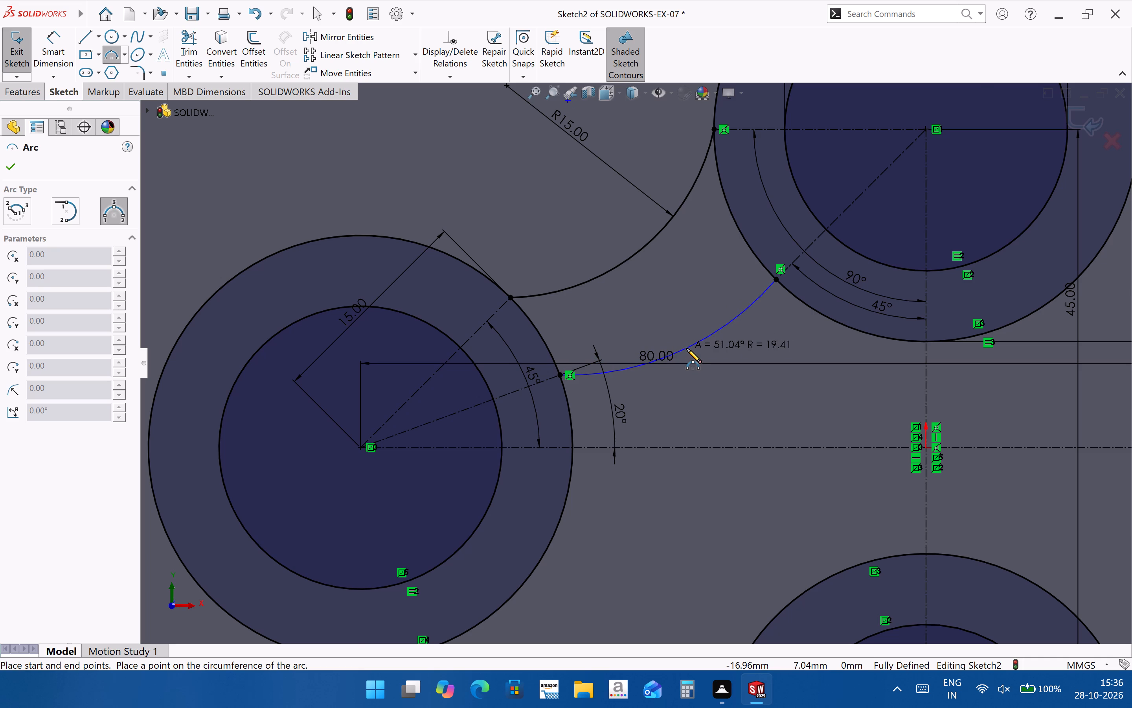
scroll(685, 348, "down", 1)
scroll(685, 348, "up", 5)
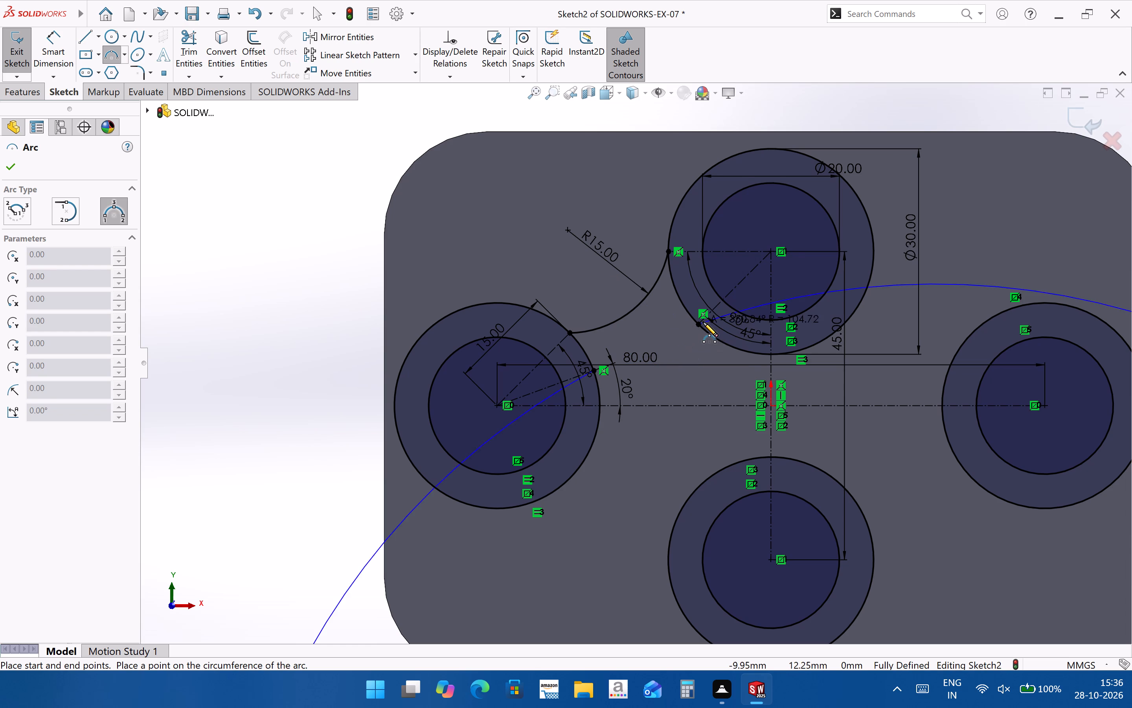
scroll(703, 322, "down", 1)
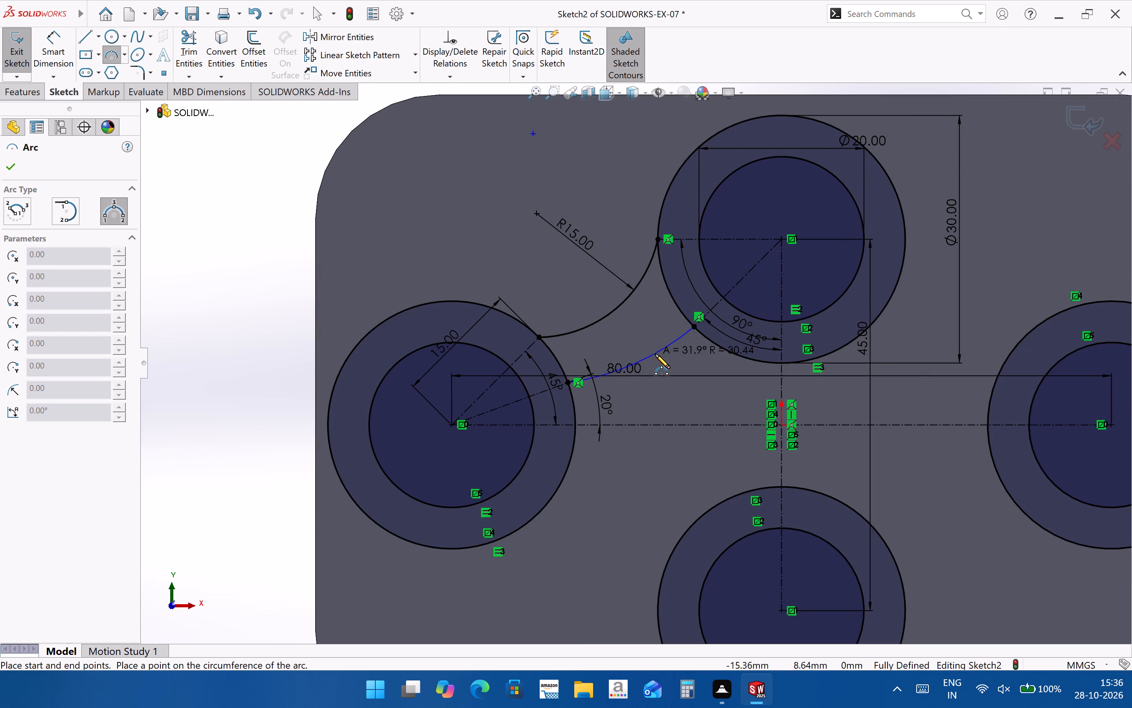
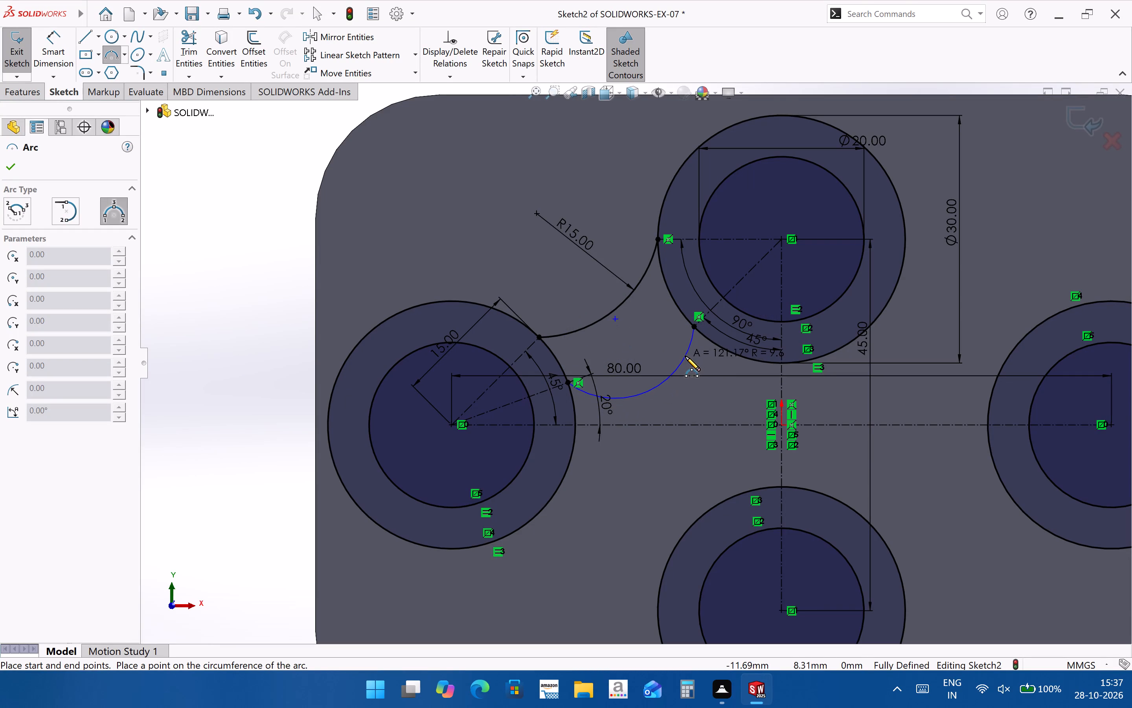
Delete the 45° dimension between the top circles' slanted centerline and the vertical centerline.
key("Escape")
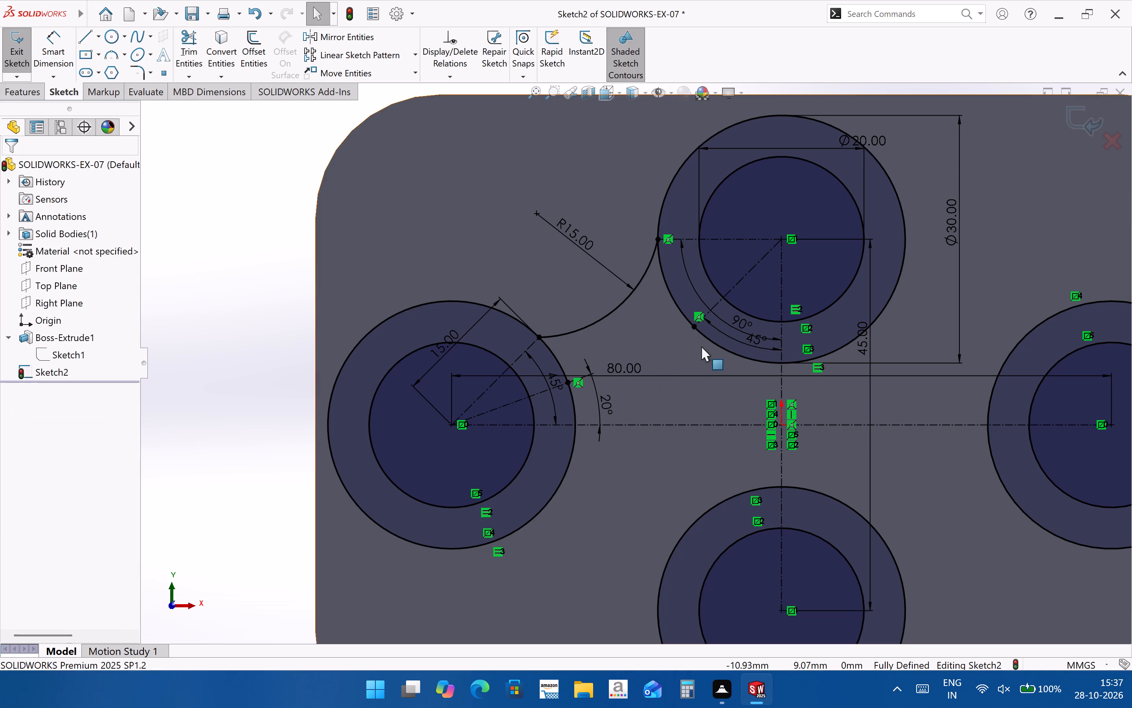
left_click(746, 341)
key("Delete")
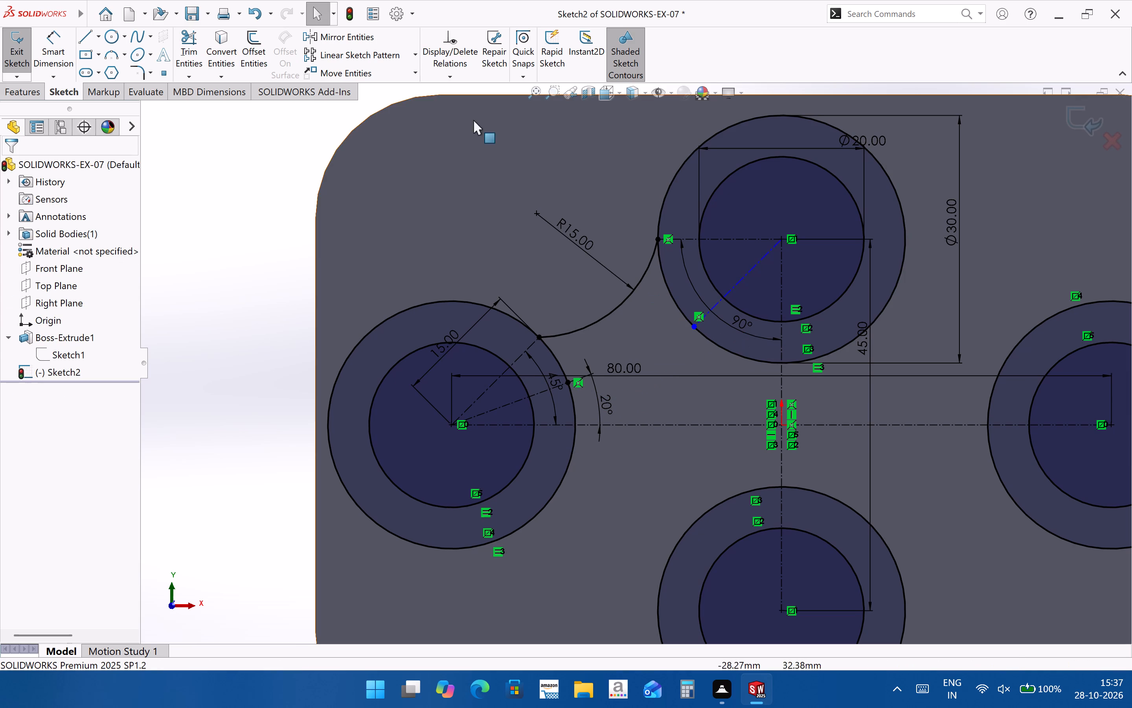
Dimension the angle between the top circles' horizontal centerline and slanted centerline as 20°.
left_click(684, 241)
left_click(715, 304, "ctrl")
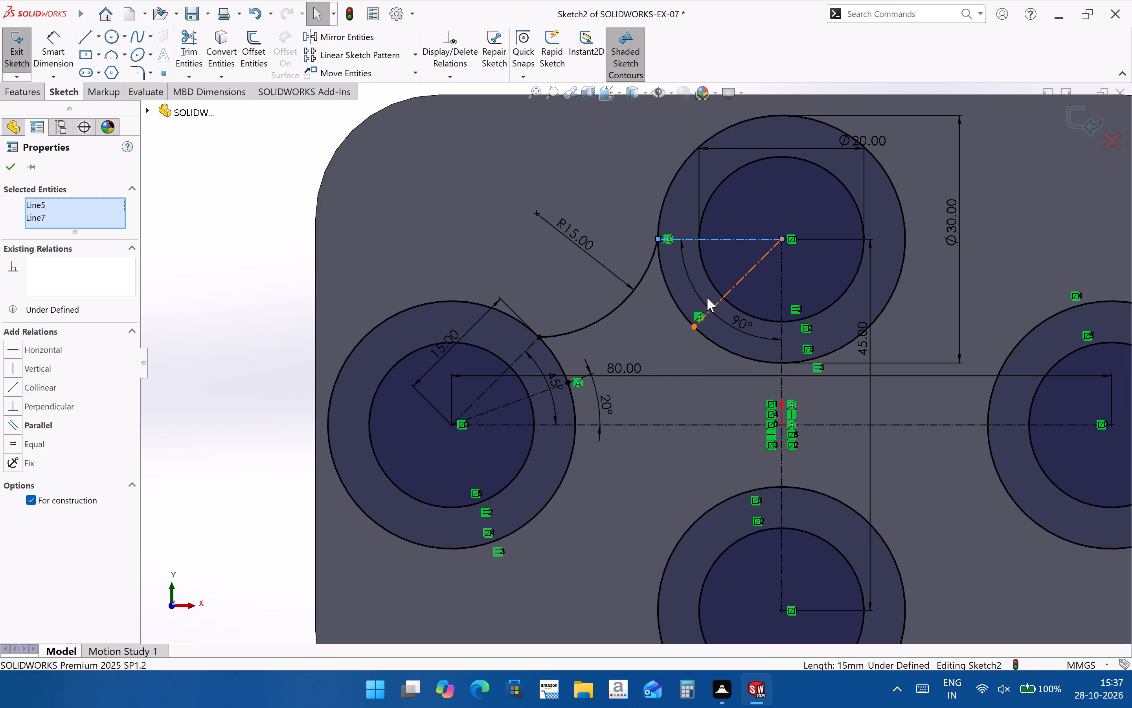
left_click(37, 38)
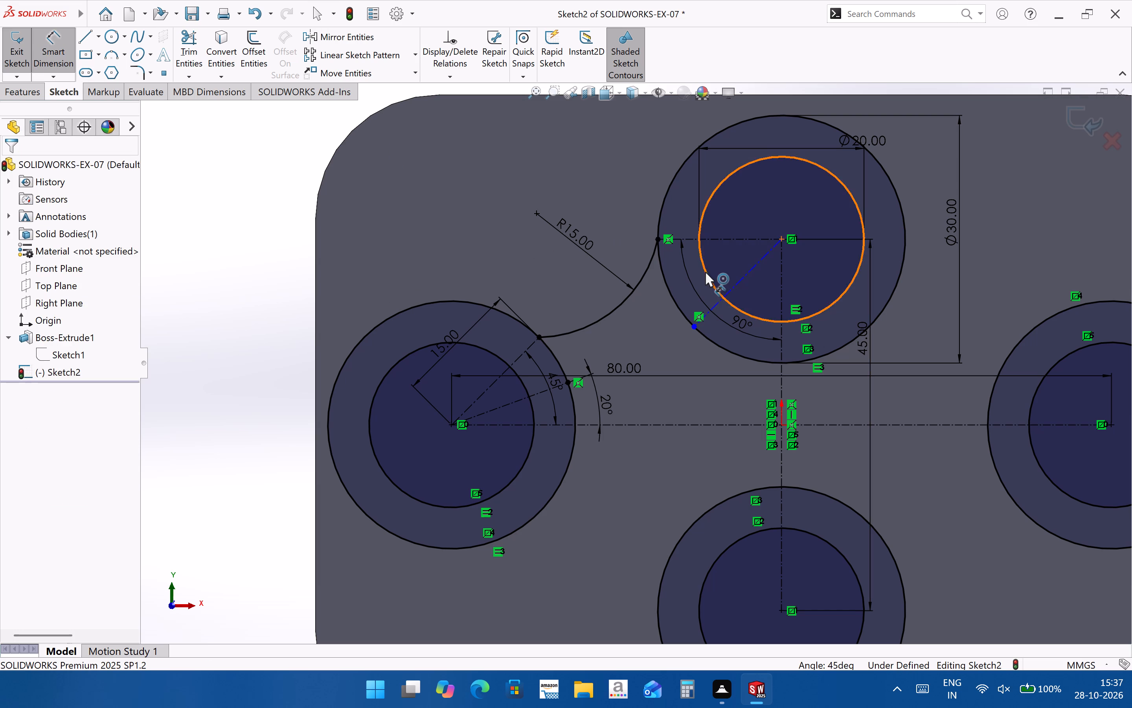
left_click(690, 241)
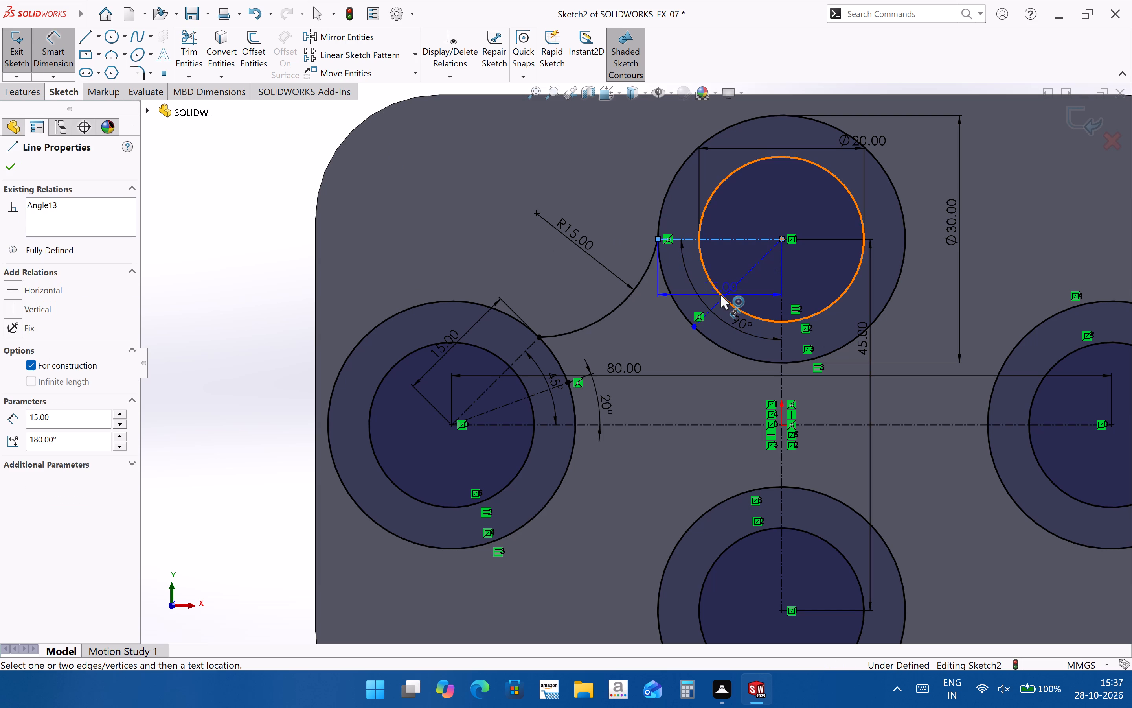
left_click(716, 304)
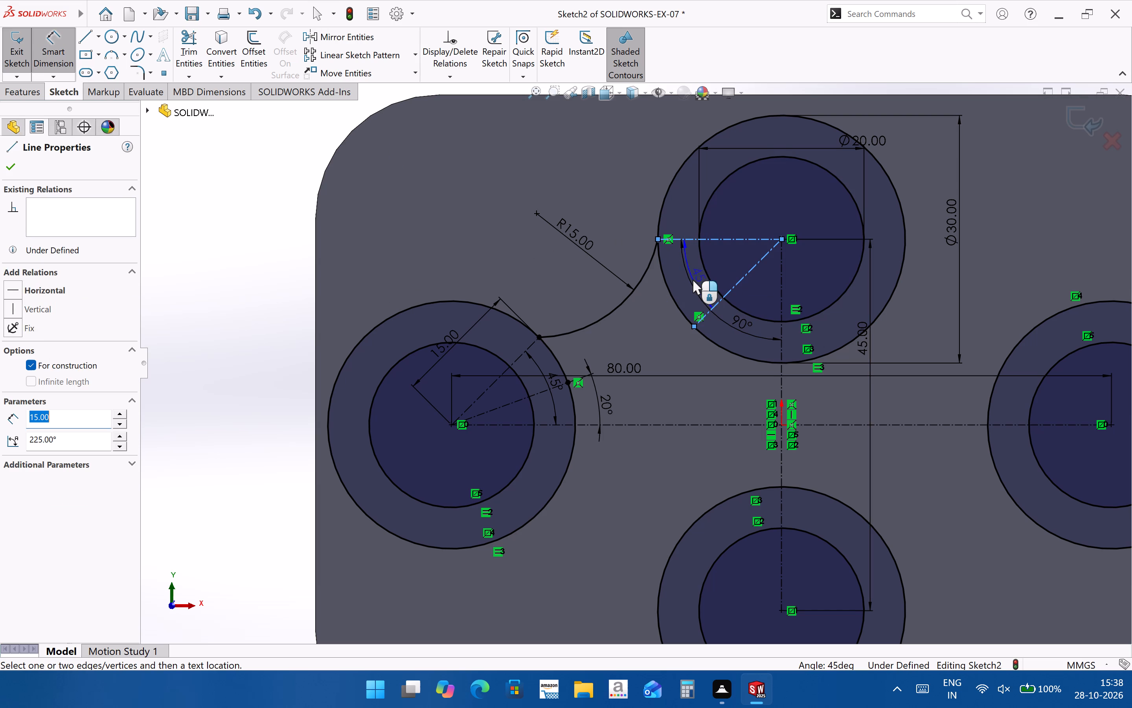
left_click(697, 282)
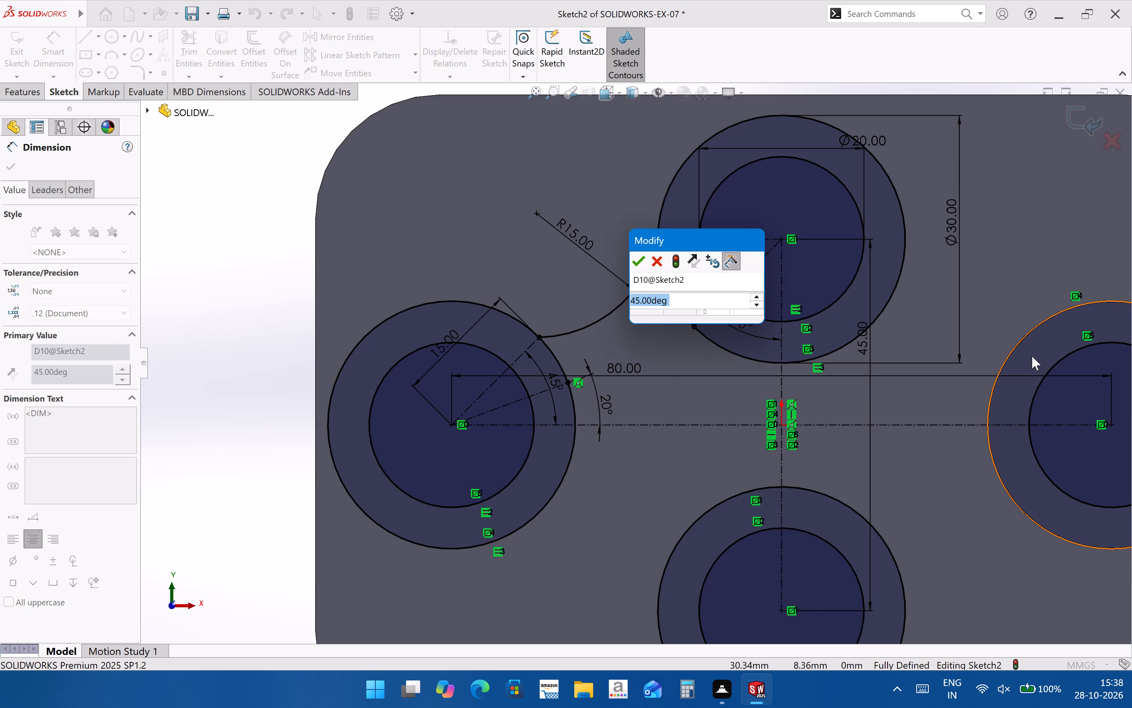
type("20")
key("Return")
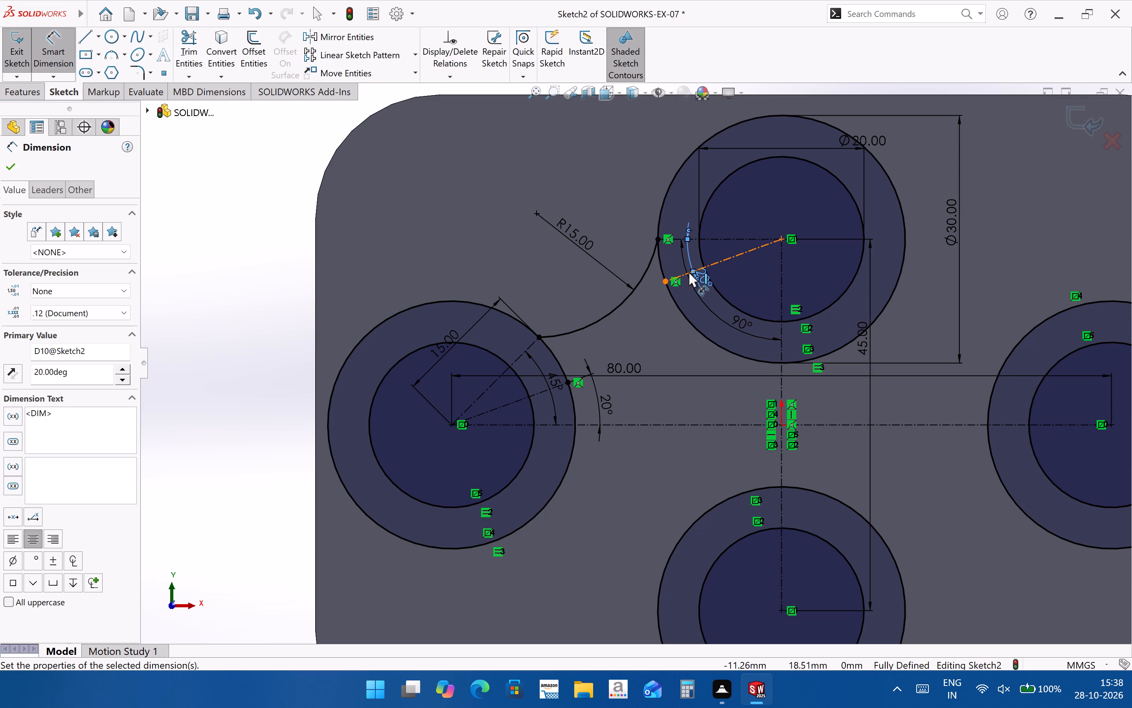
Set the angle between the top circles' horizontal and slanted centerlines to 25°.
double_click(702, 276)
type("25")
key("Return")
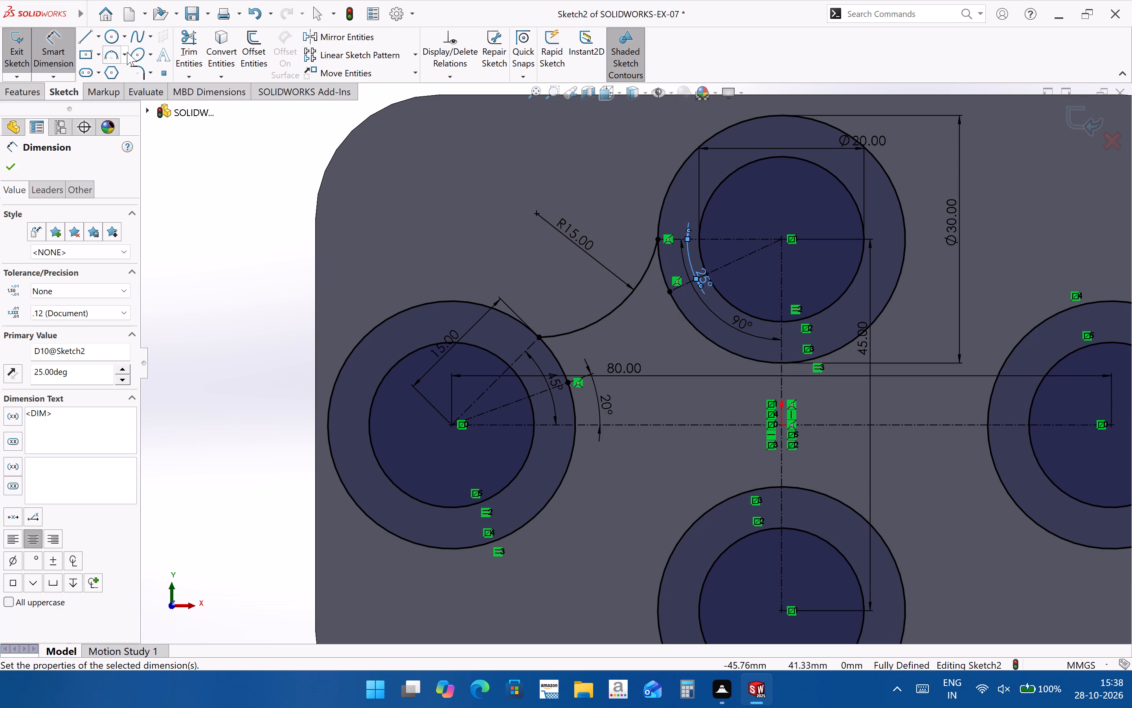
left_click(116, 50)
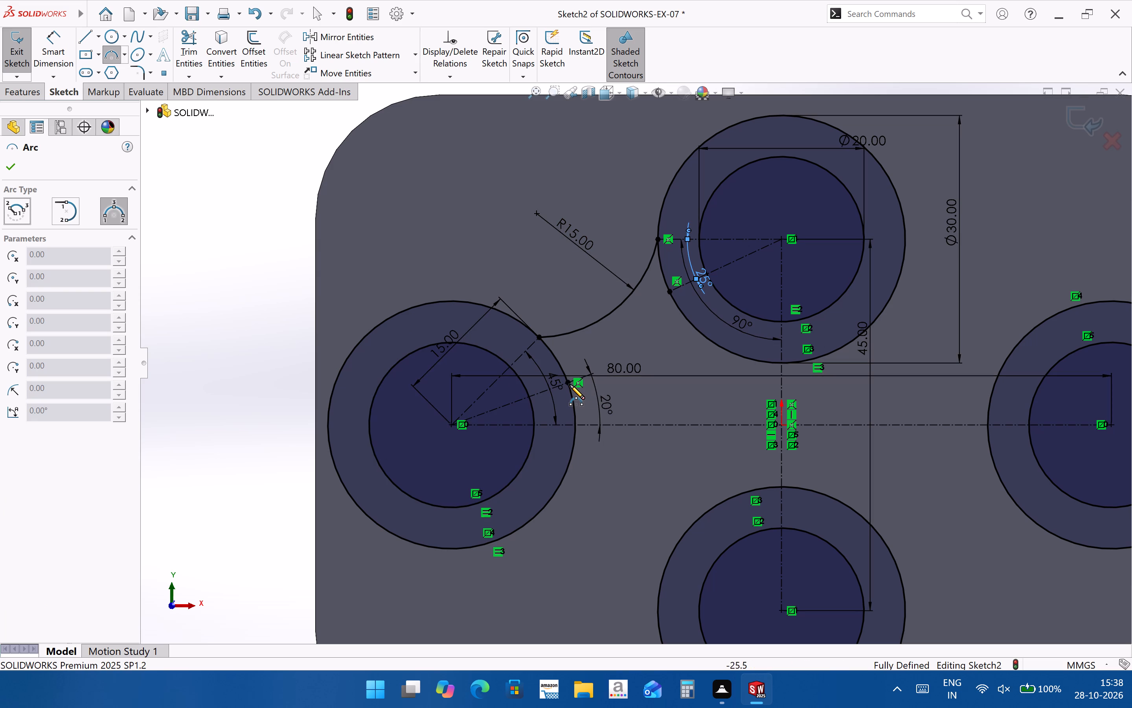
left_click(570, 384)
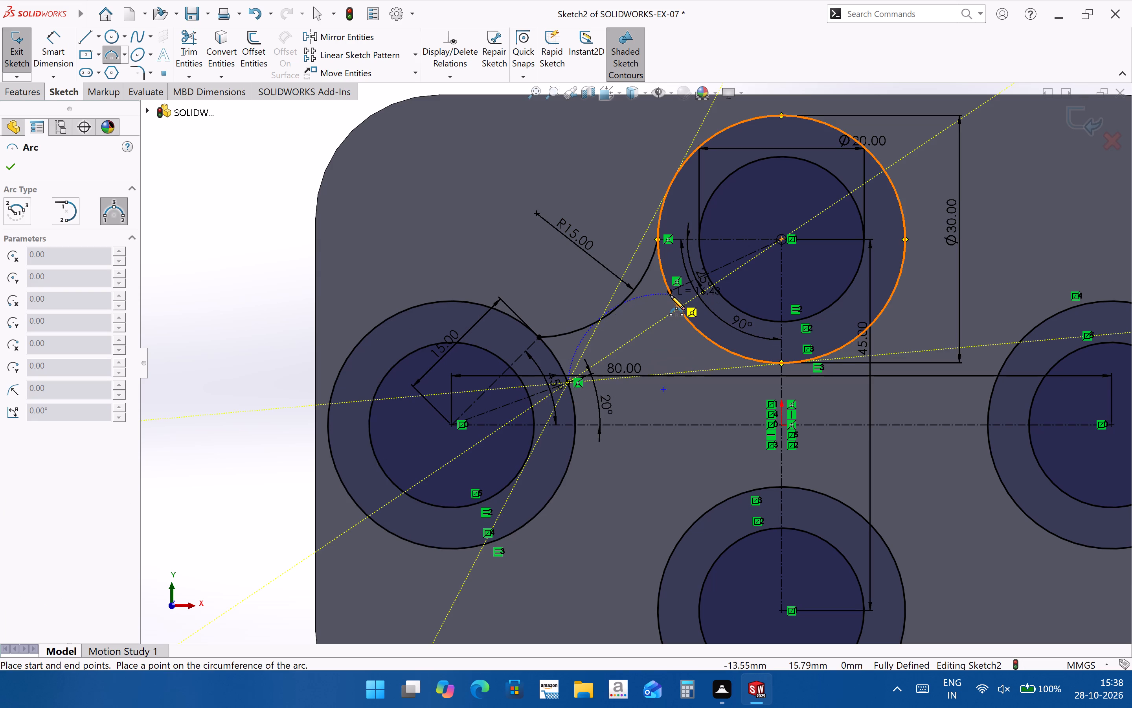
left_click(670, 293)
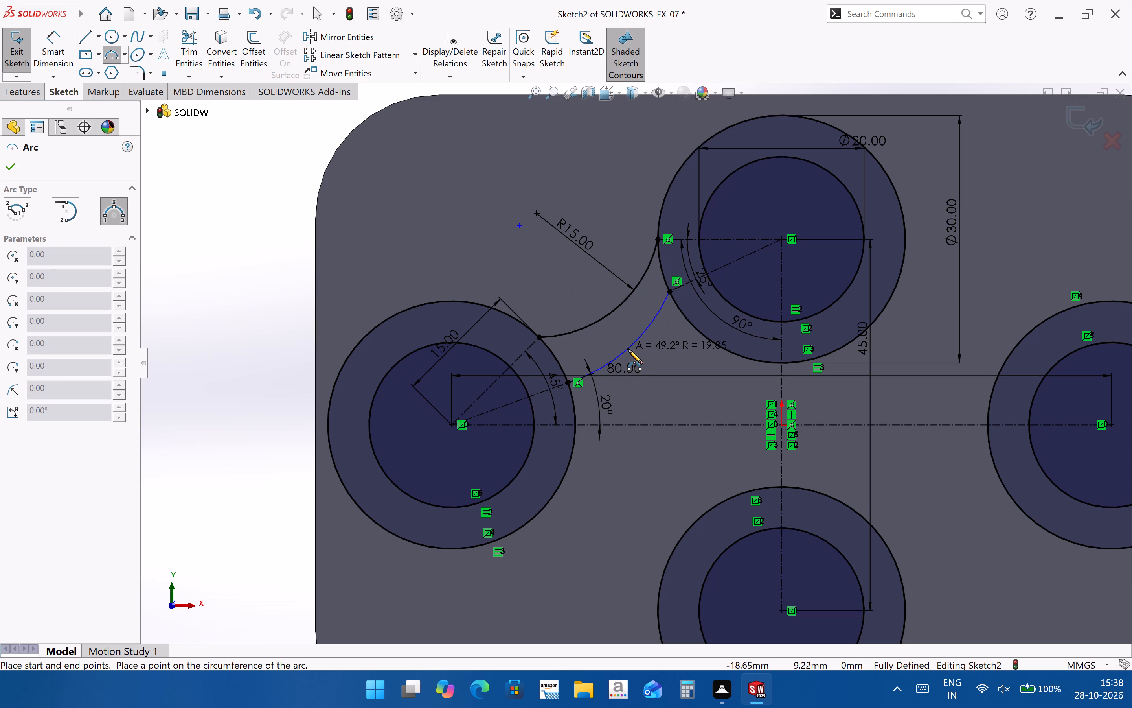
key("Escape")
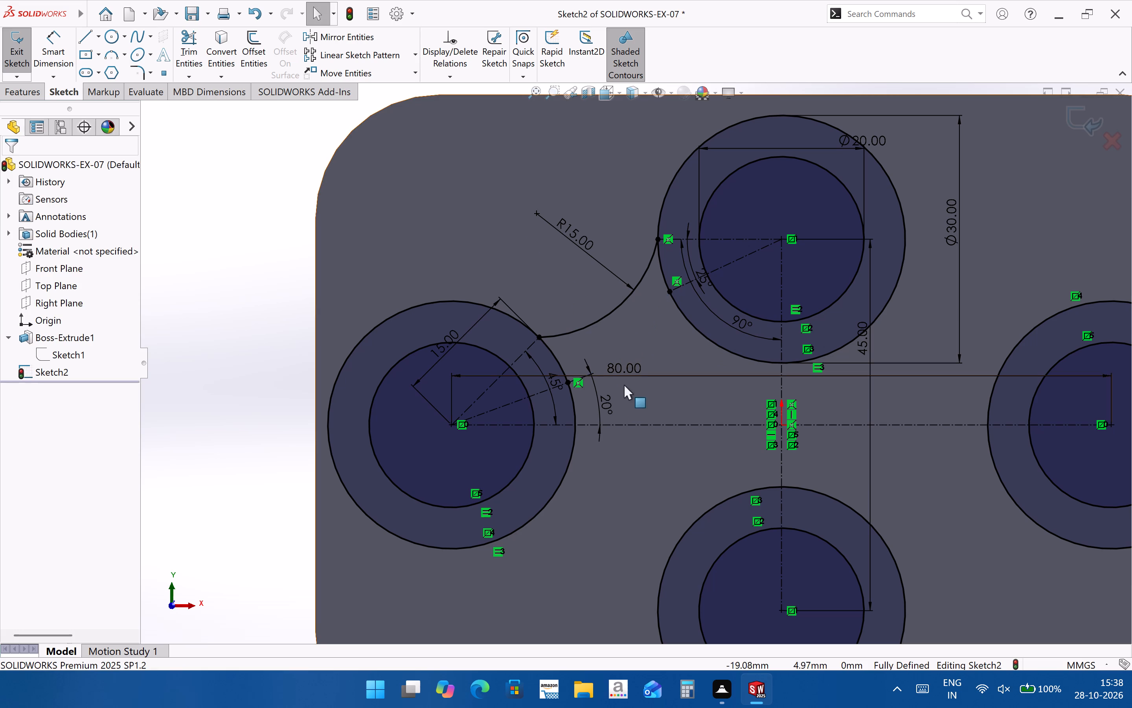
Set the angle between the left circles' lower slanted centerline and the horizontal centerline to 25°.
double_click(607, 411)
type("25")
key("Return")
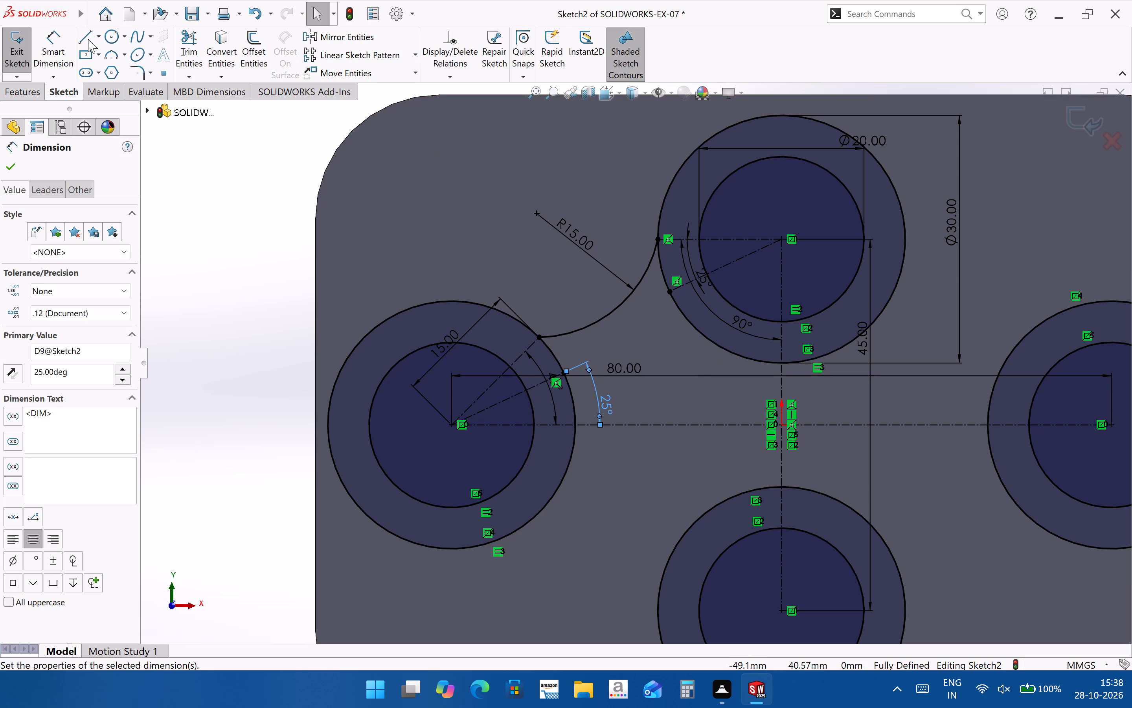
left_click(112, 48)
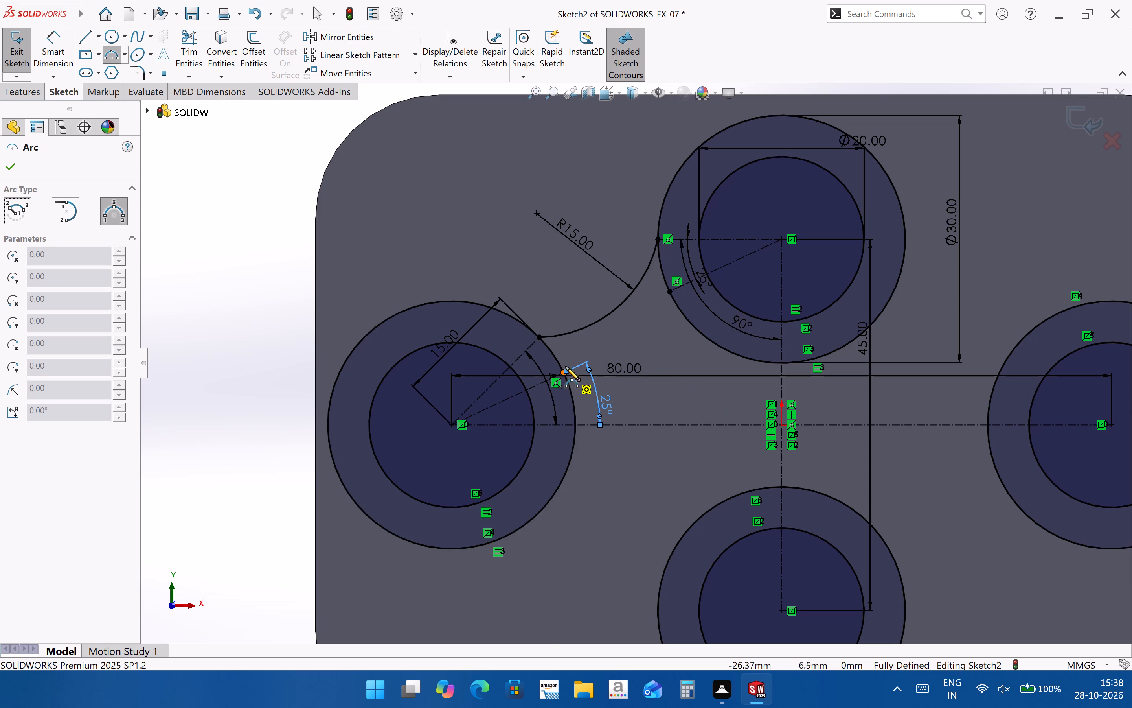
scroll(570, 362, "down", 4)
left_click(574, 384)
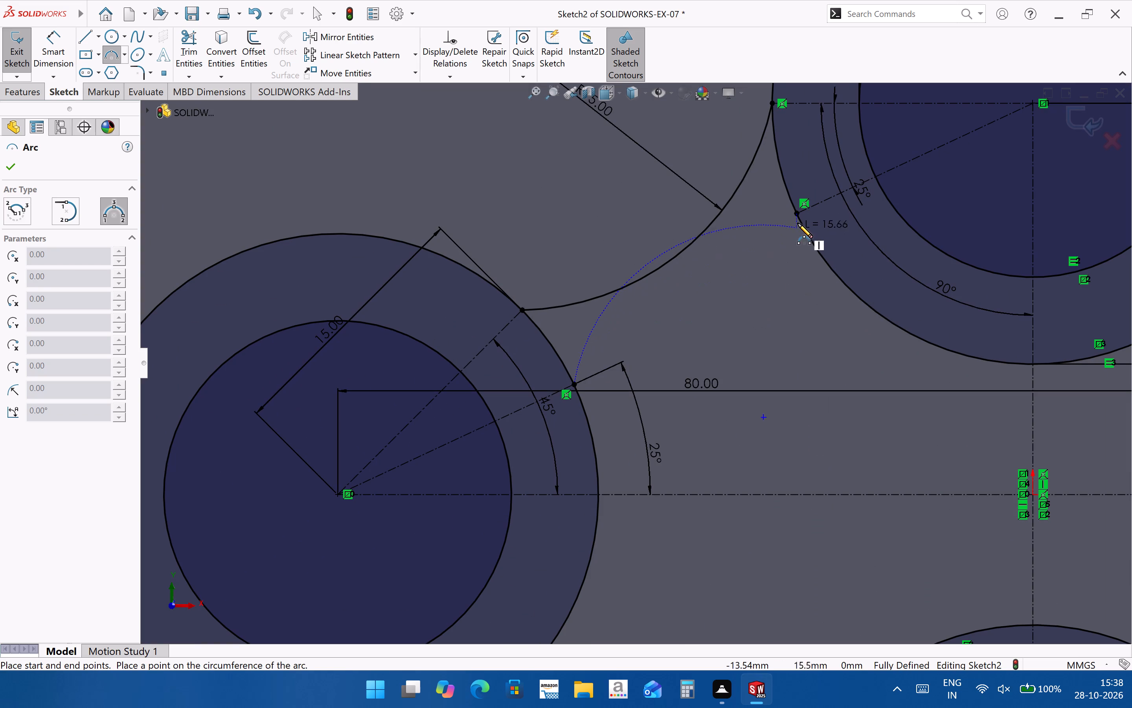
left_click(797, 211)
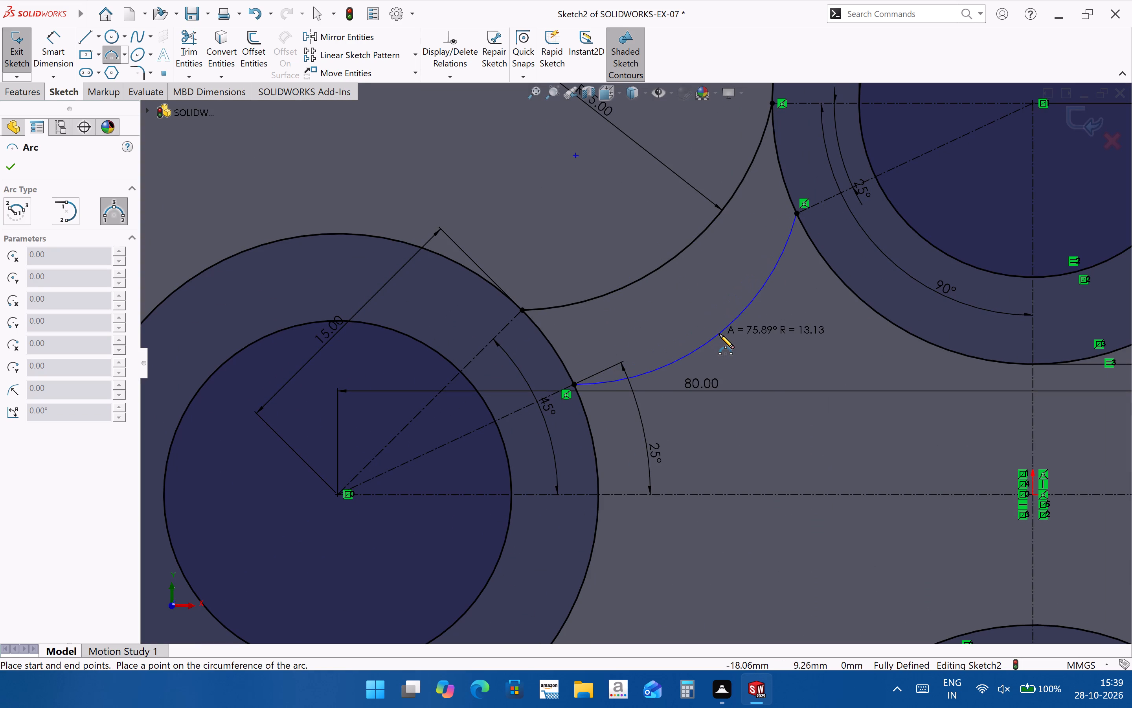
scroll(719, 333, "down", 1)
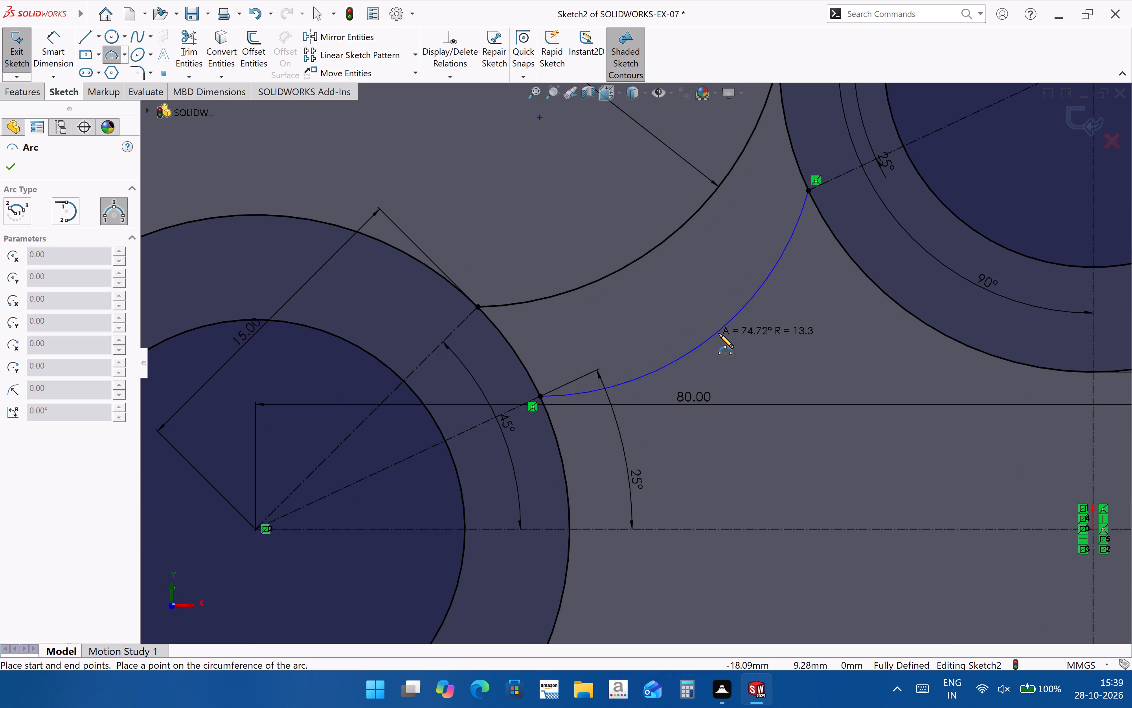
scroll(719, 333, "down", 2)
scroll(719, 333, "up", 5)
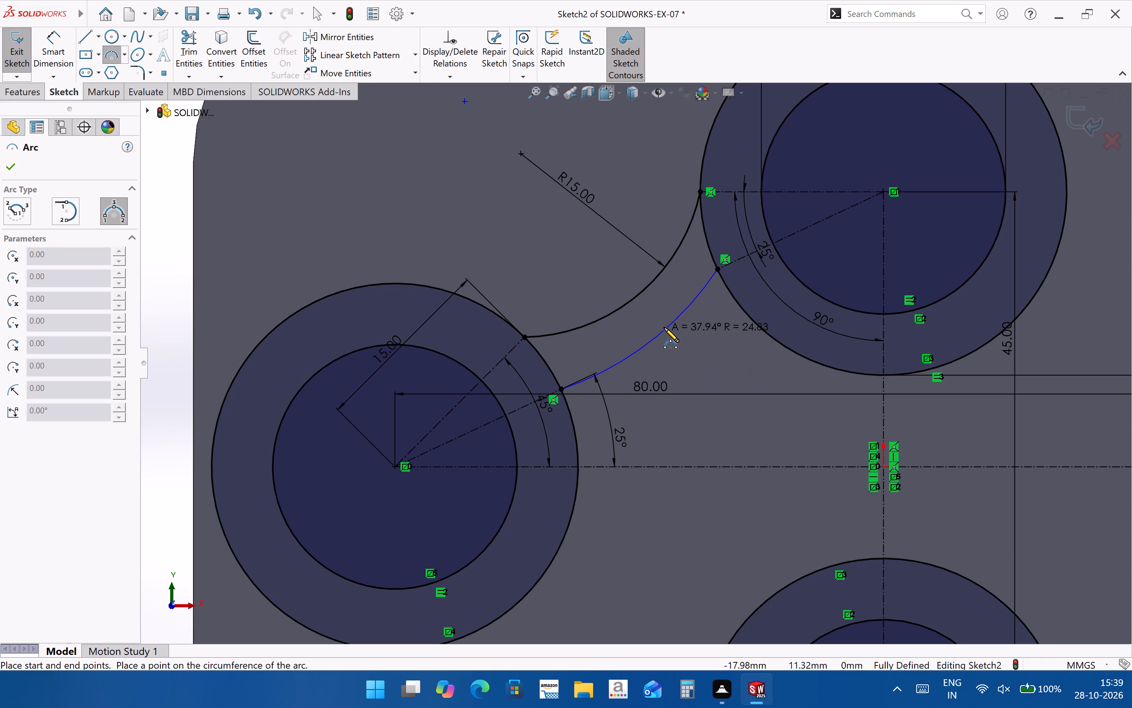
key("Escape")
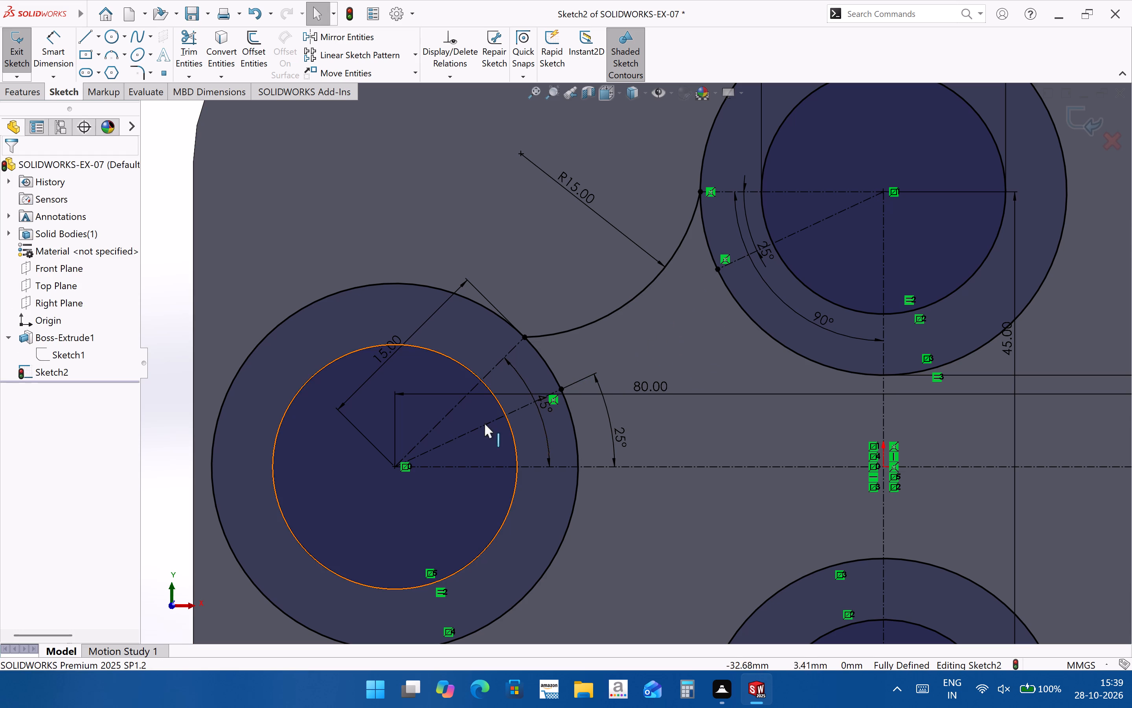
Delete the two 25° slanted centerlines in the left and top circles along with their angle dimensions.
left_click(496, 421)
key("Delete")
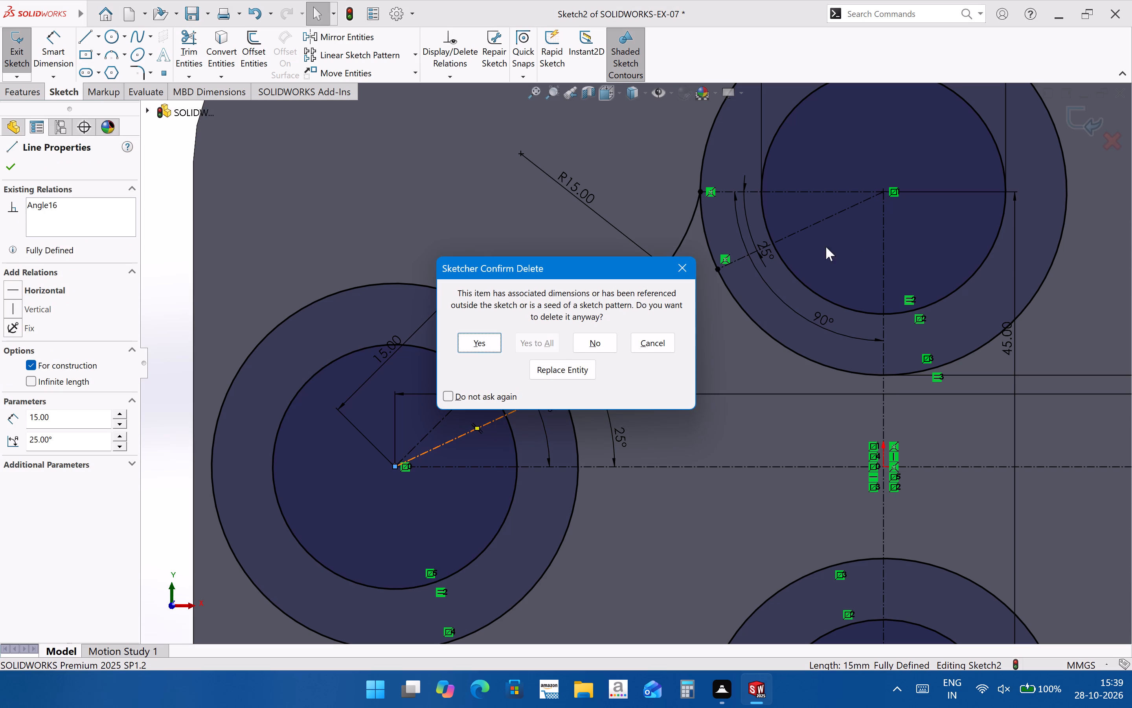
left_click(483, 336)
left_click(818, 224)
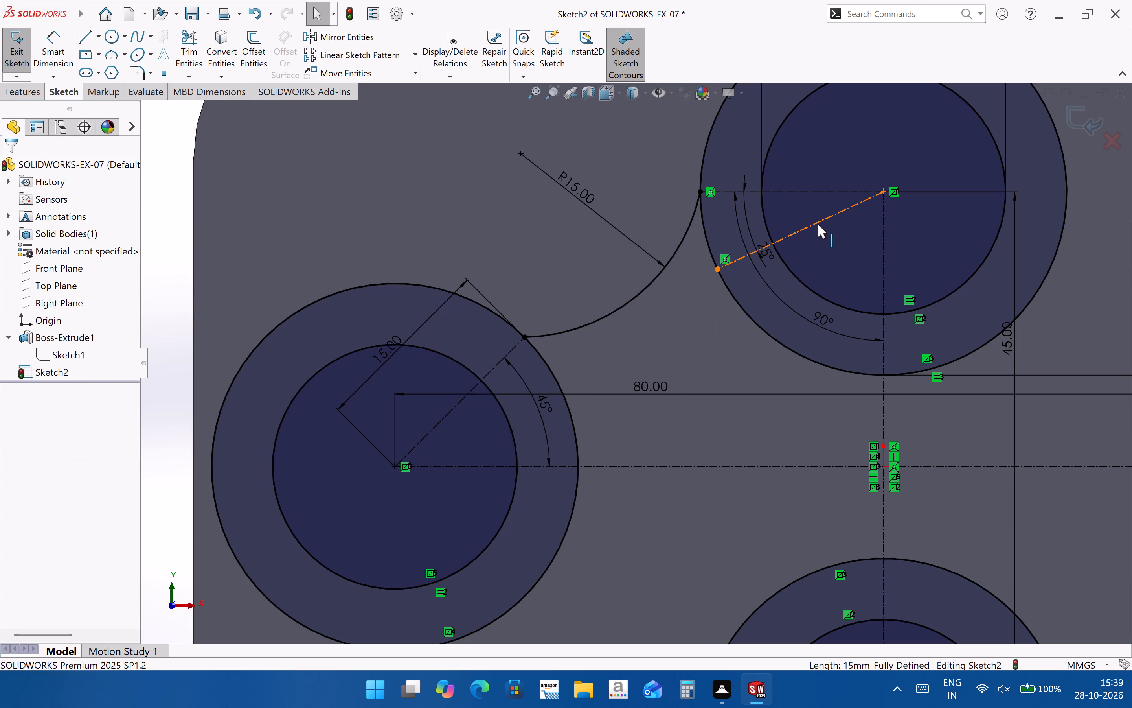
key("Delete")
left_click(478, 343)
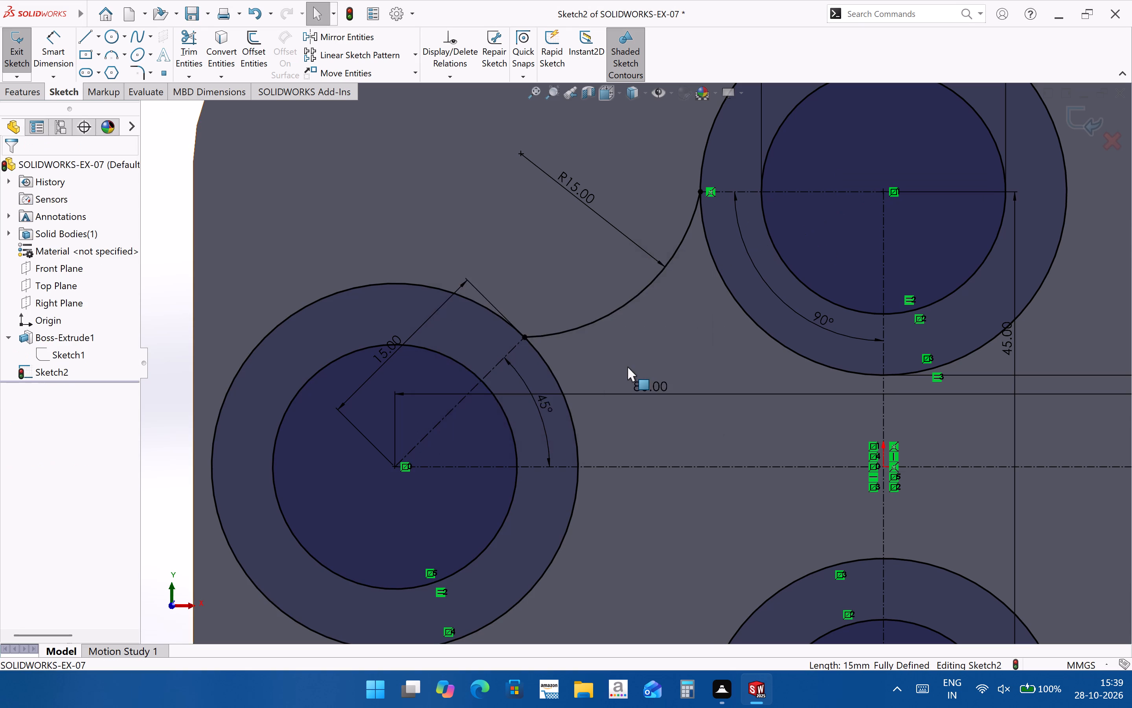
Mirror the R15 arc between the left and top circles about the vertical centerline.
scroll(626, 367, "up", 4)
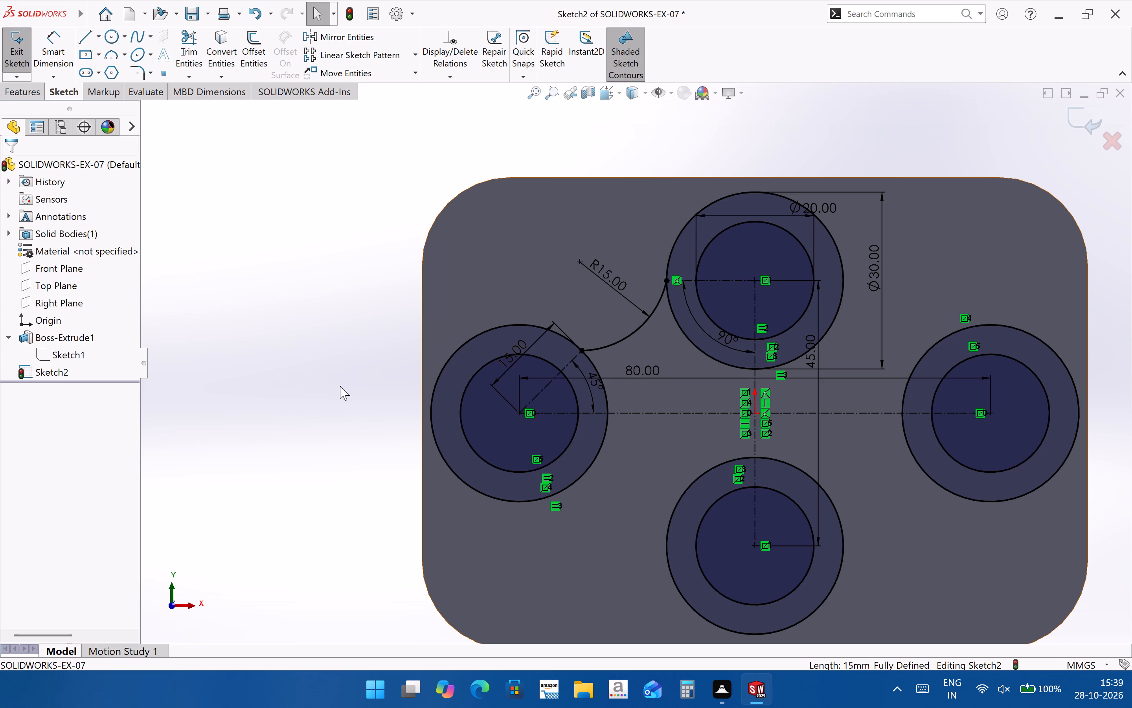
scroll(324, 354, "up", 2)
scroll(660, 371, "down", 1)
scroll(596, 378, "up", 2)
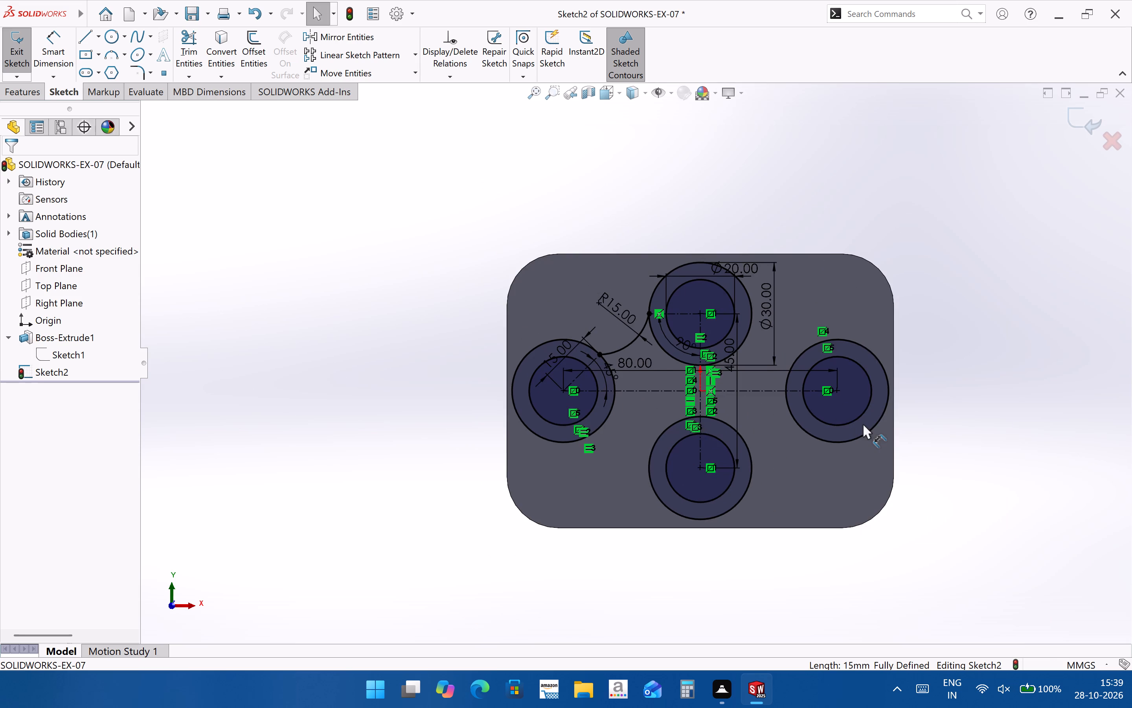
scroll(863, 422, "down", 1)
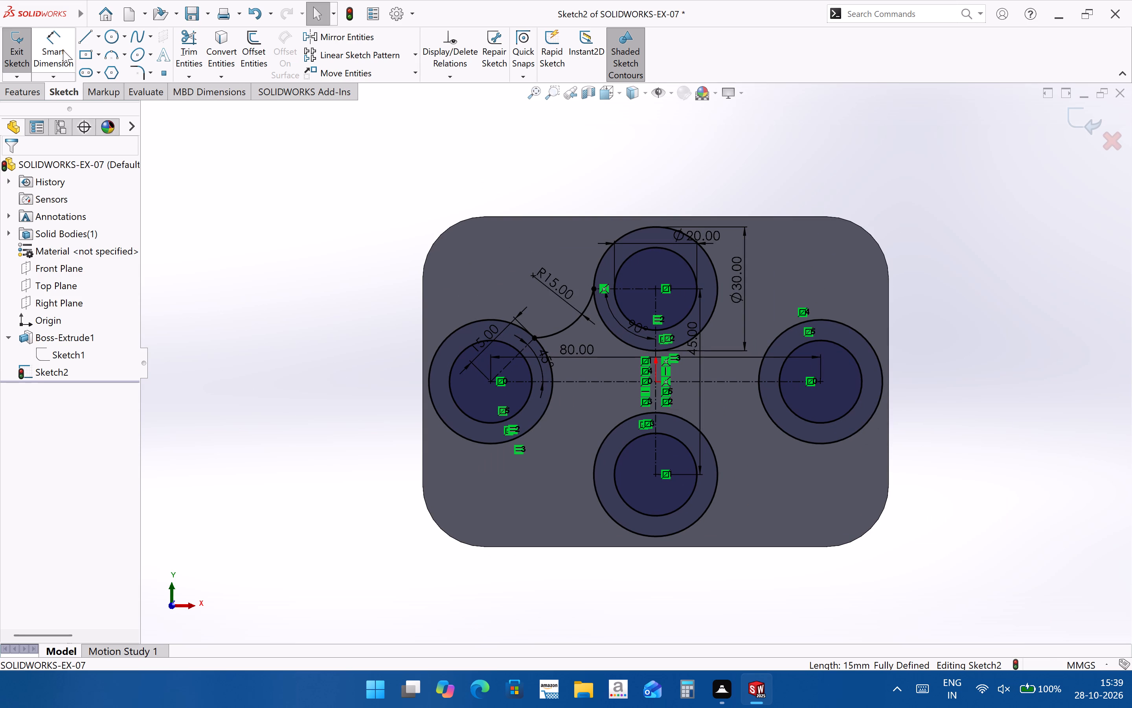
left_click(328, 41)
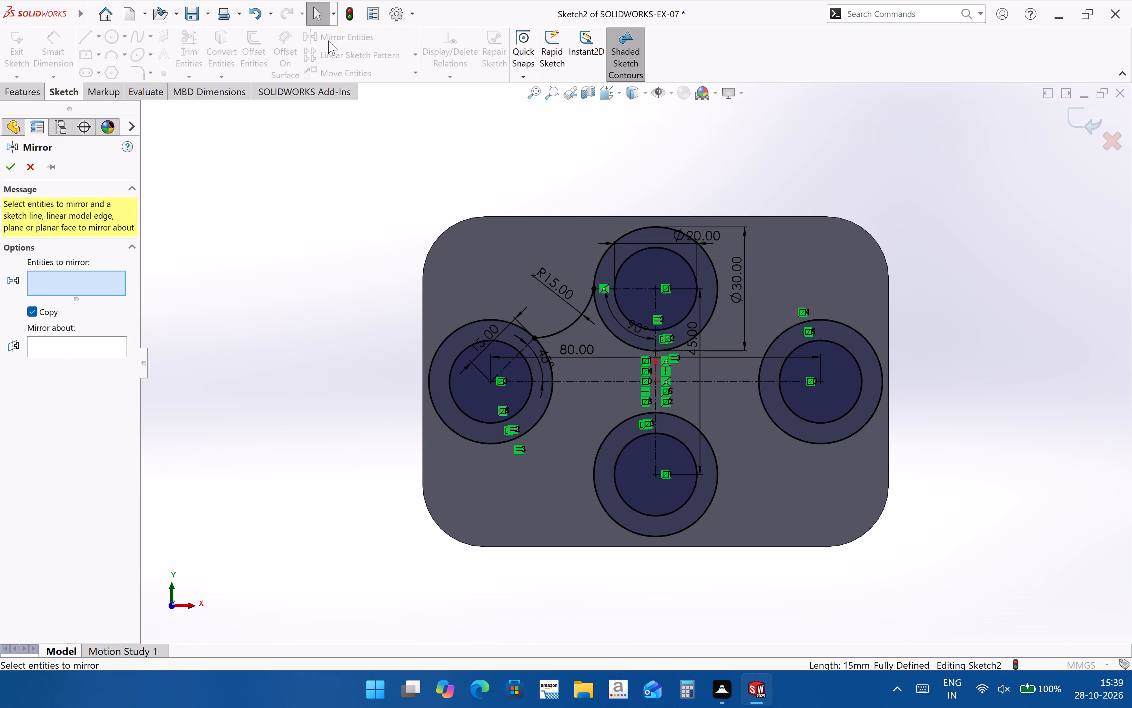
left_click(578, 320)
left_click(96, 352)
left_click(99, 346)
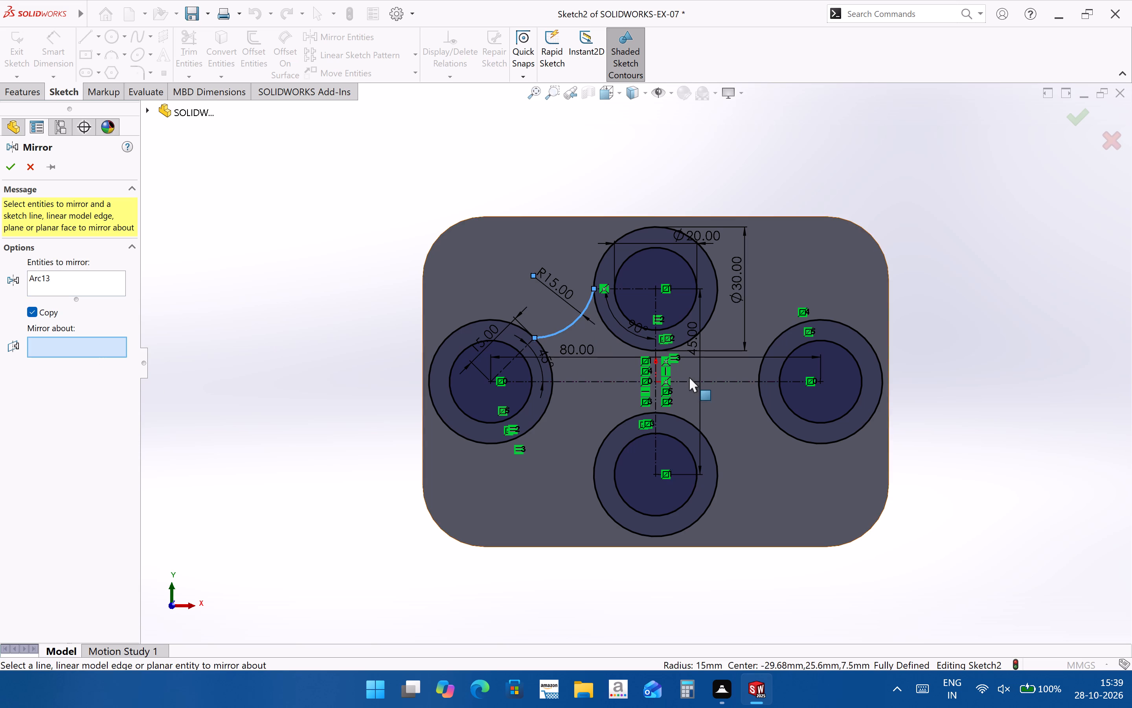
left_click(663, 380)
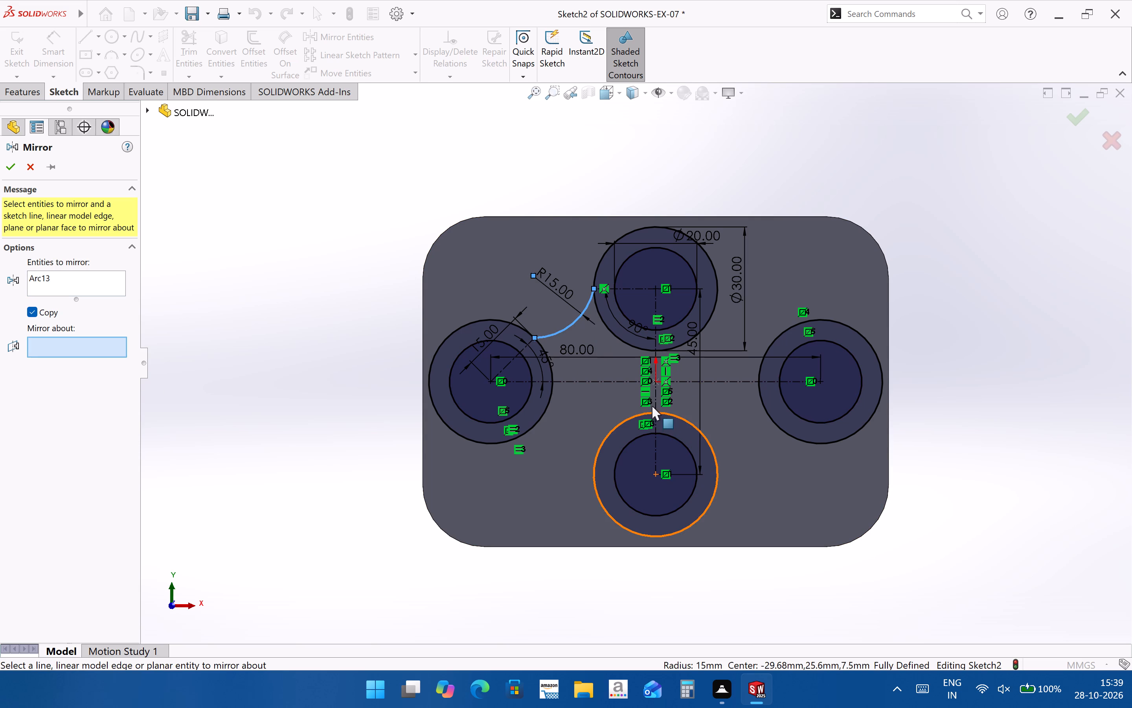
left_click(655, 399)
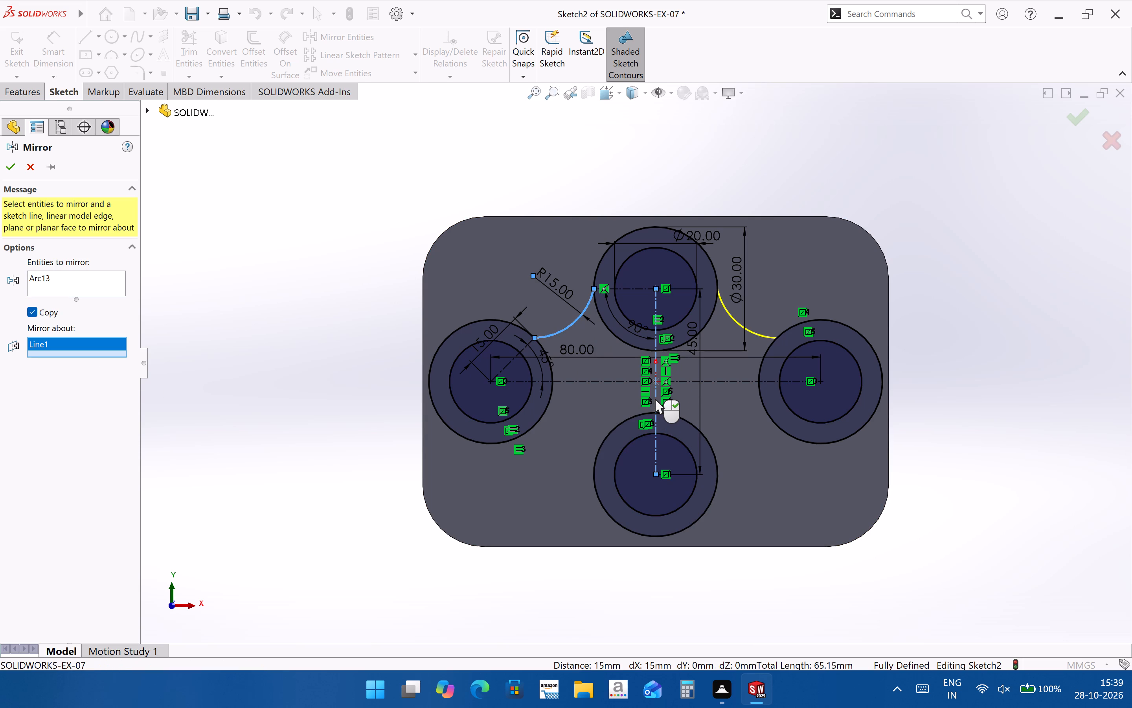
left_click(8, 167)
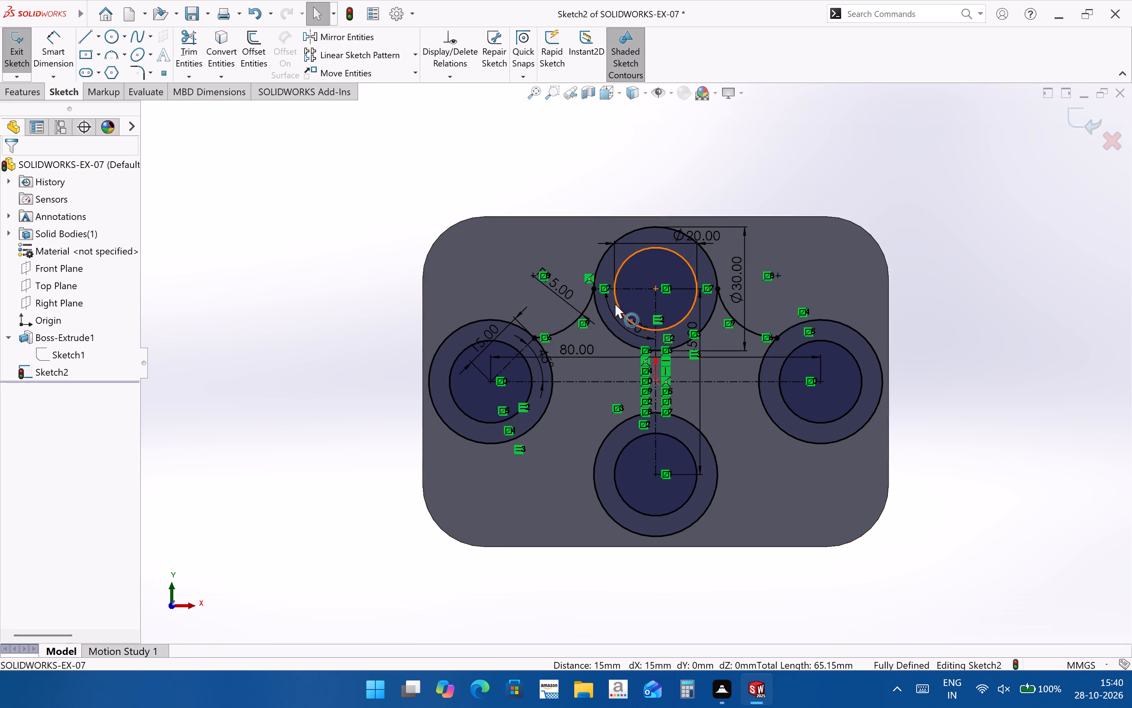
Mirror the two upper R15 arcs about the horizontal centerline to connect the left and right circles with the bottom circle.
scroll(615, 304, "down", 2)
left_click(334, 33)
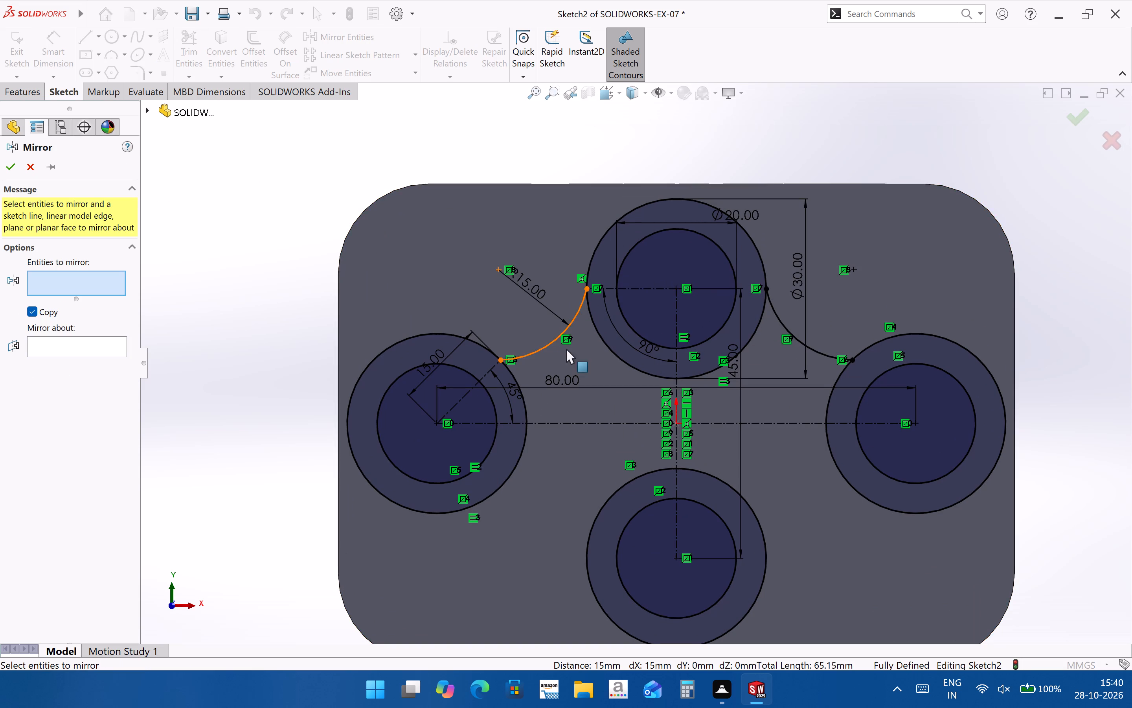
left_click(552, 338)
left_click(553, 339)
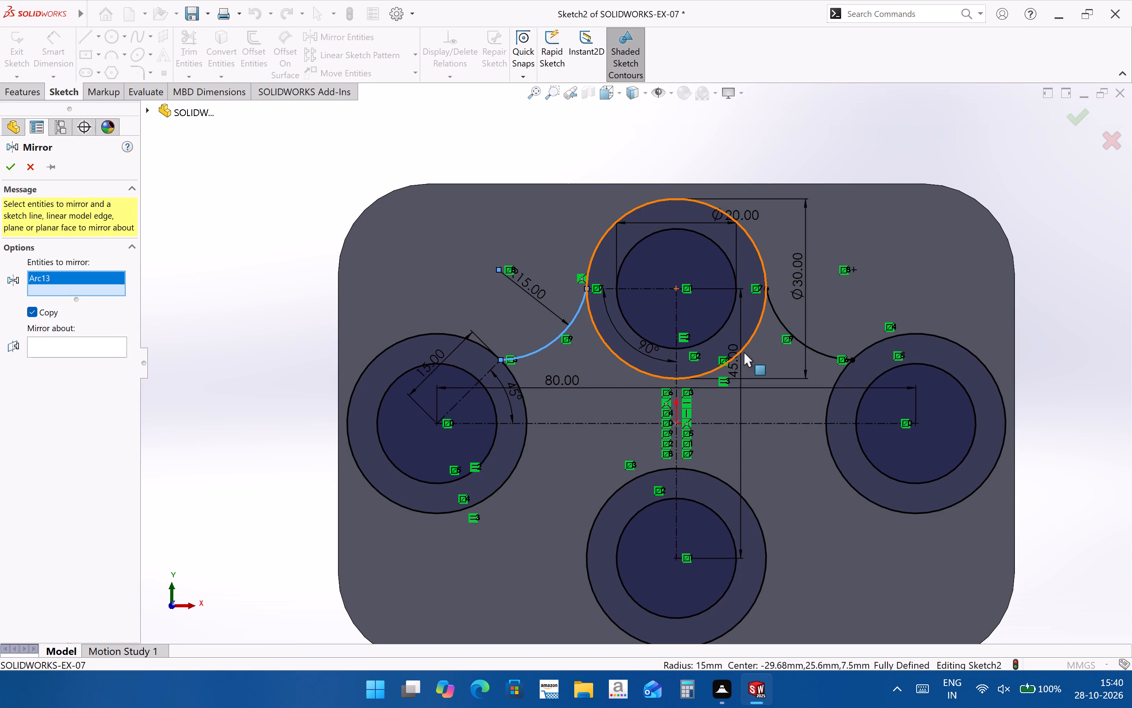
left_click(829, 356)
left_click(64, 353)
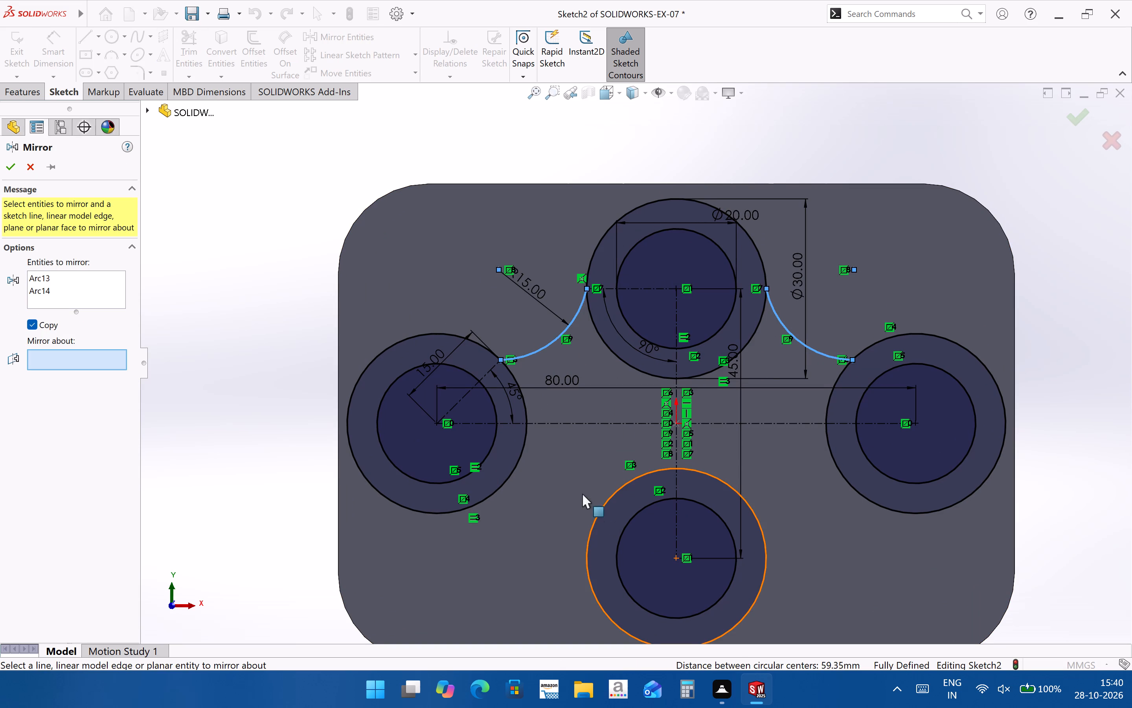
left_click(585, 421)
left_click(580, 424)
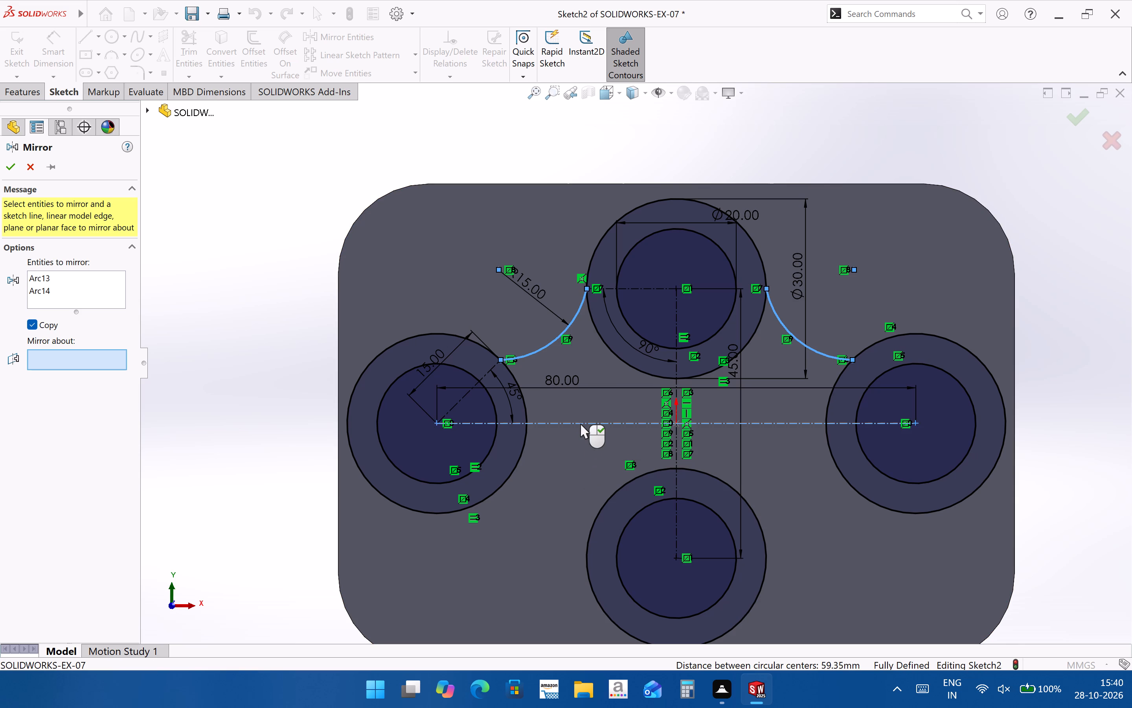
left_click(9, 167)
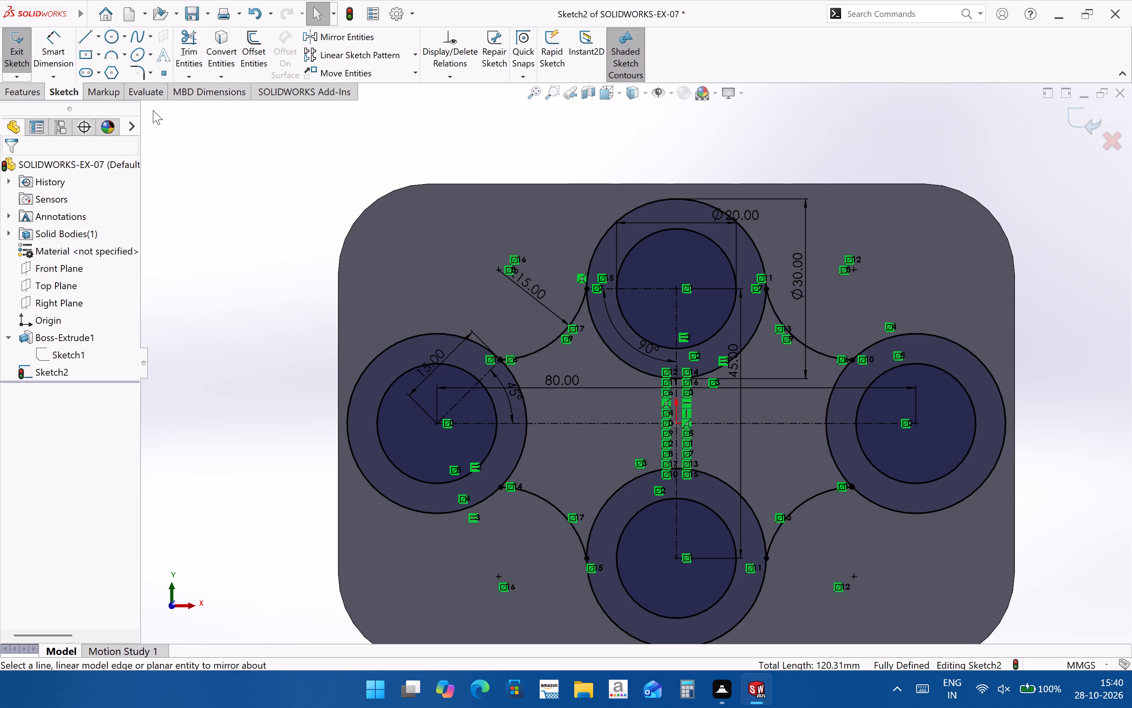
Trim away the inner portions of the left and top outer circles between their connecting R15 arcs.
left_click(194, 34)
left_click_drag(574, 460, 511, 440)
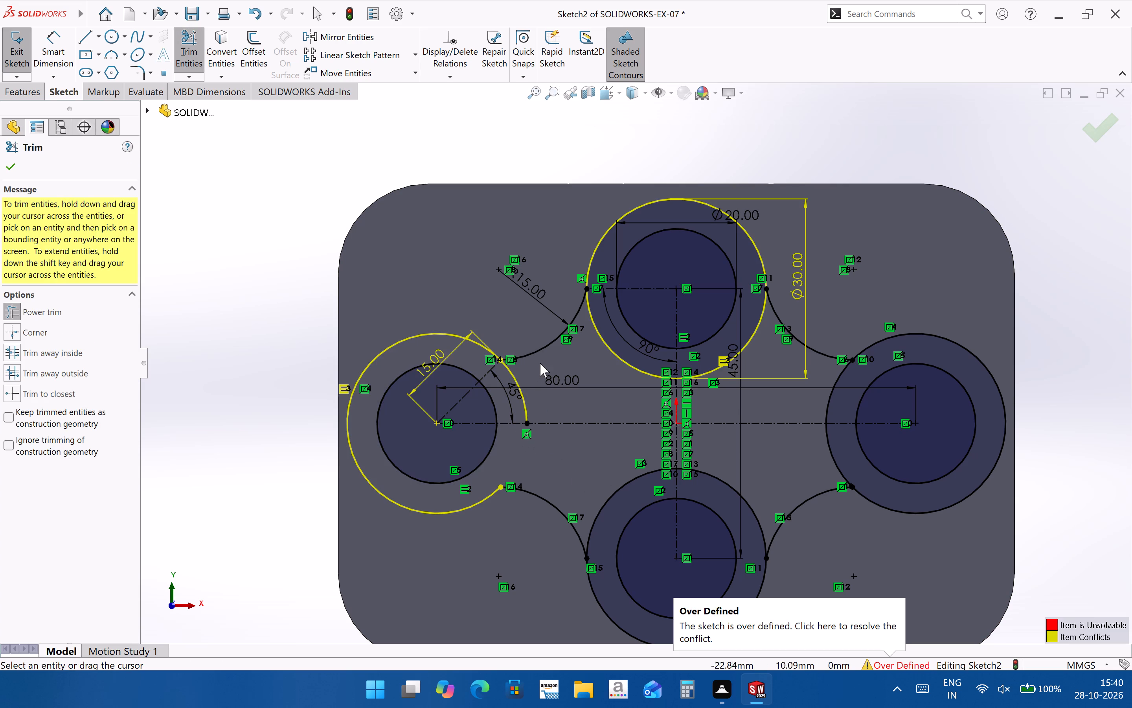
left_click_drag(540, 363, 513, 379)
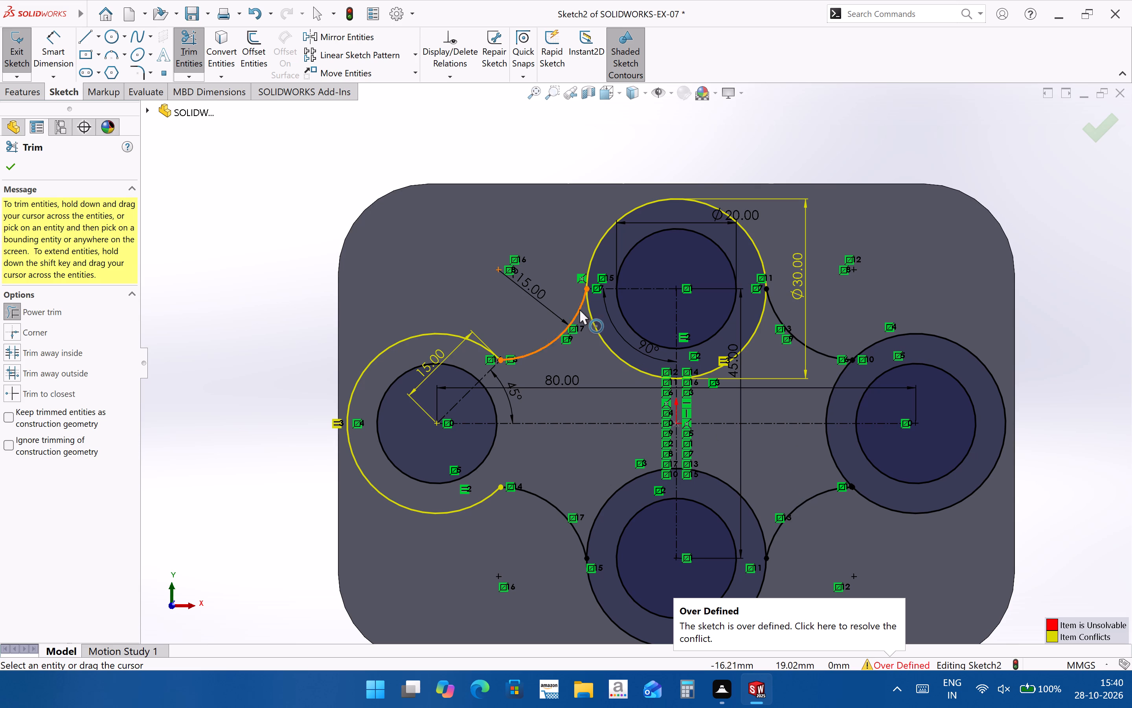
left_click_drag(616, 386, 633, 357)
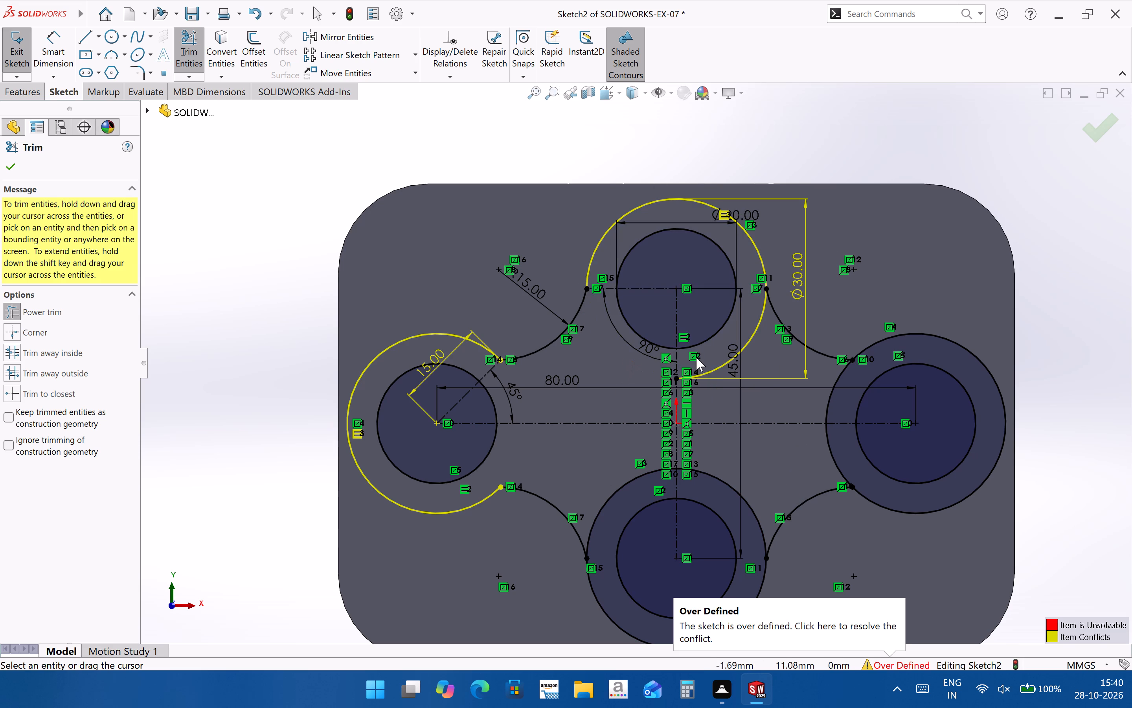
left_click_drag(759, 354, 738, 341)
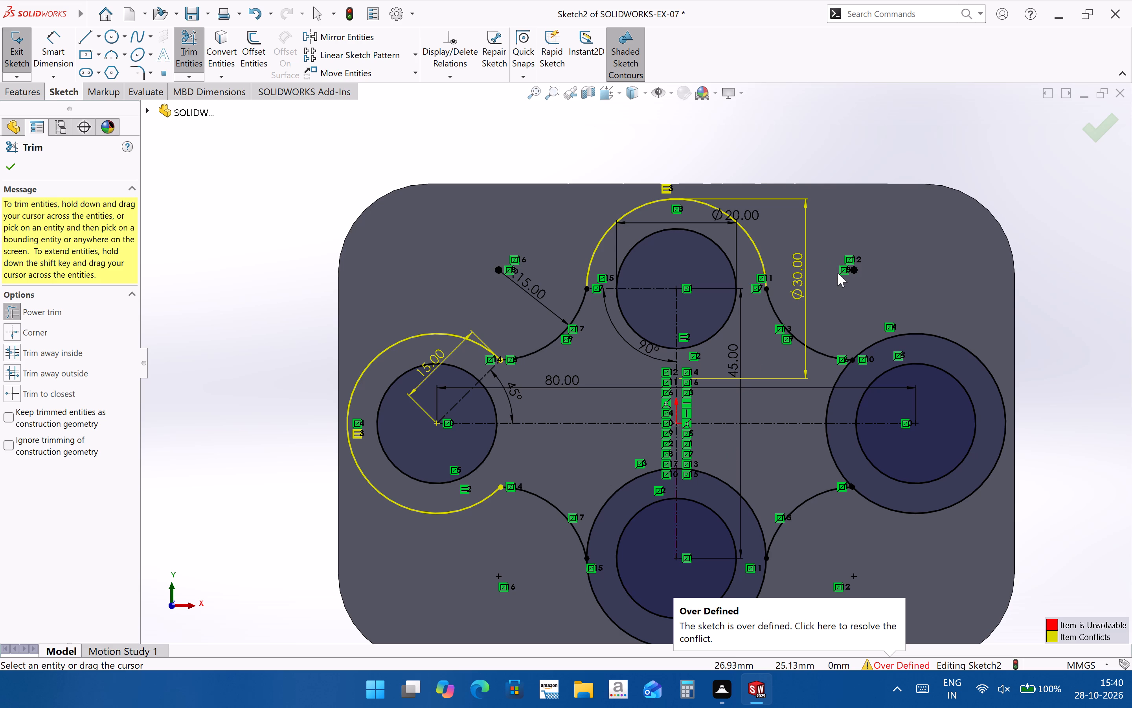
Delete the Ø30 dimension from the top outer arc.
key("Escape")
left_click(796, 282)
key("Delete")
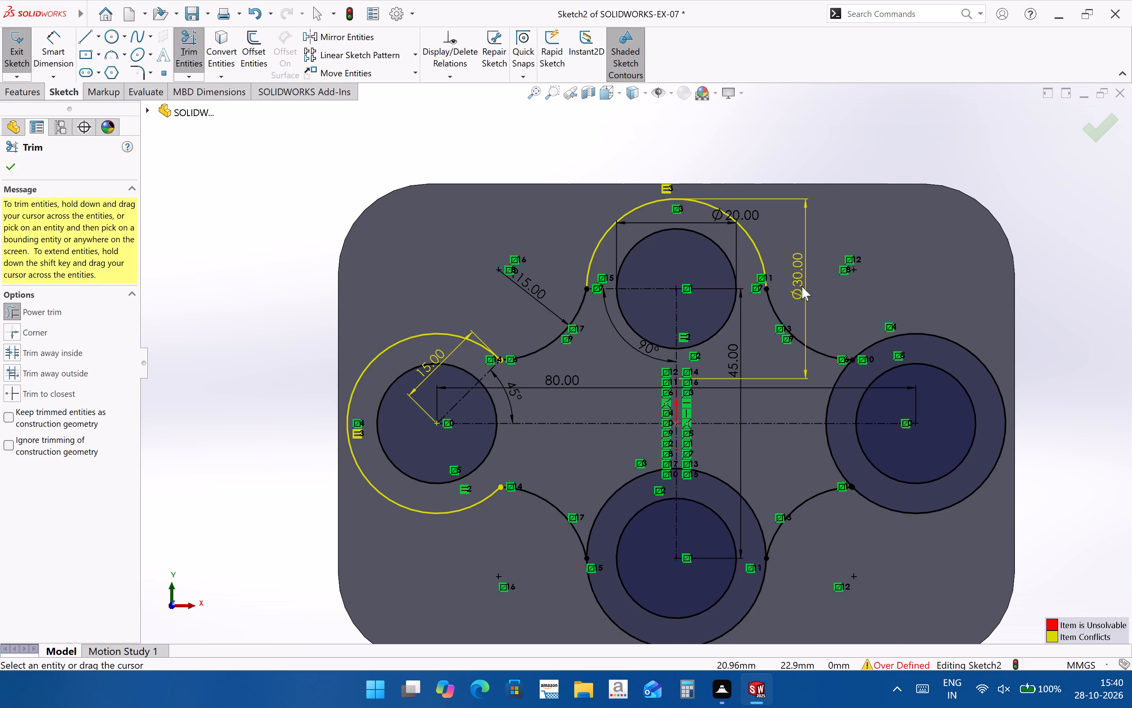
left_click(802, 286)
left_click(17, 165)
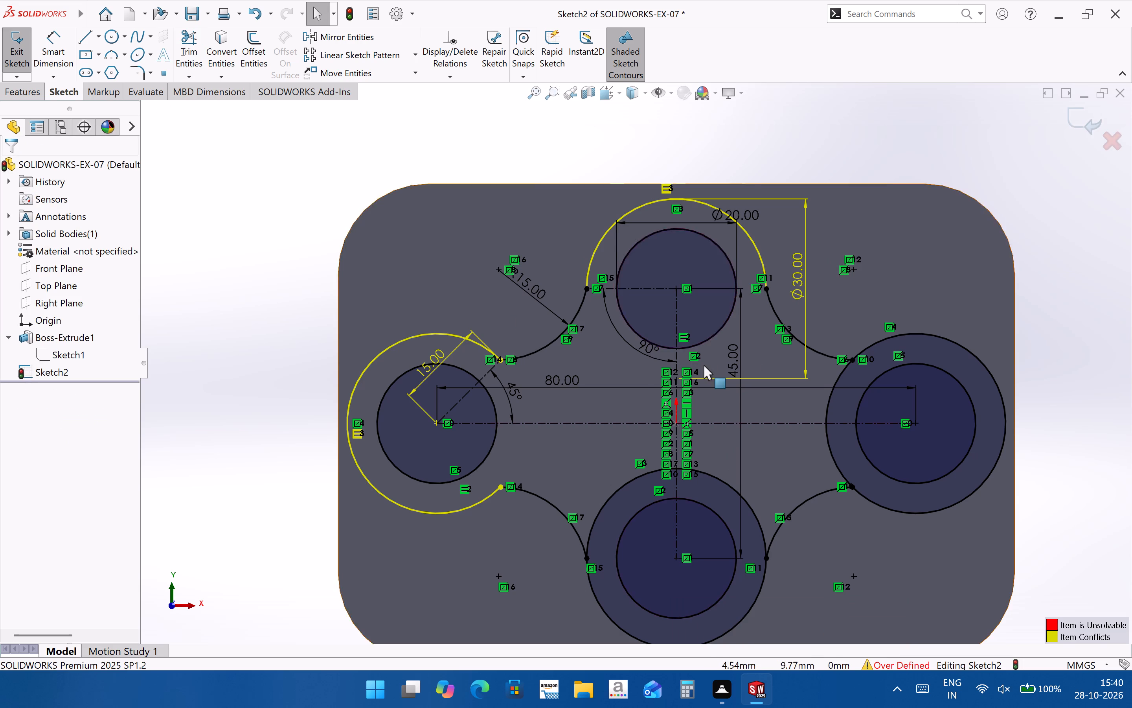
scroll(704, 365, "up", 2)
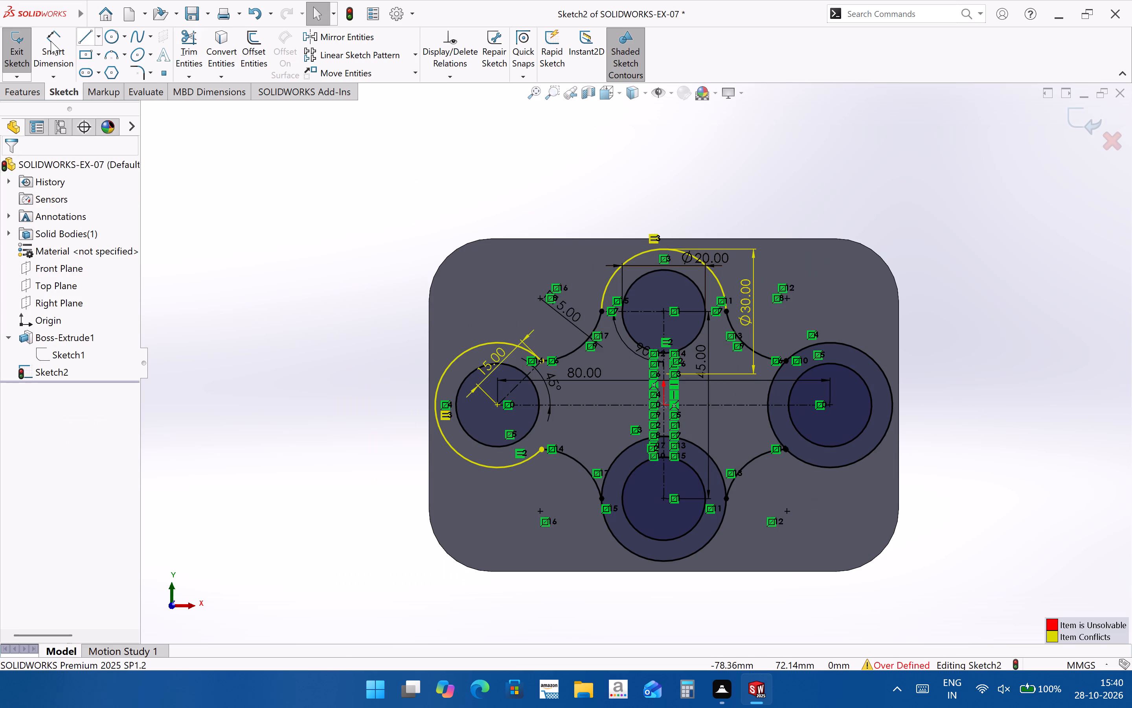
left_click(51, 41)
left_click(741, 298)
key("Delete")
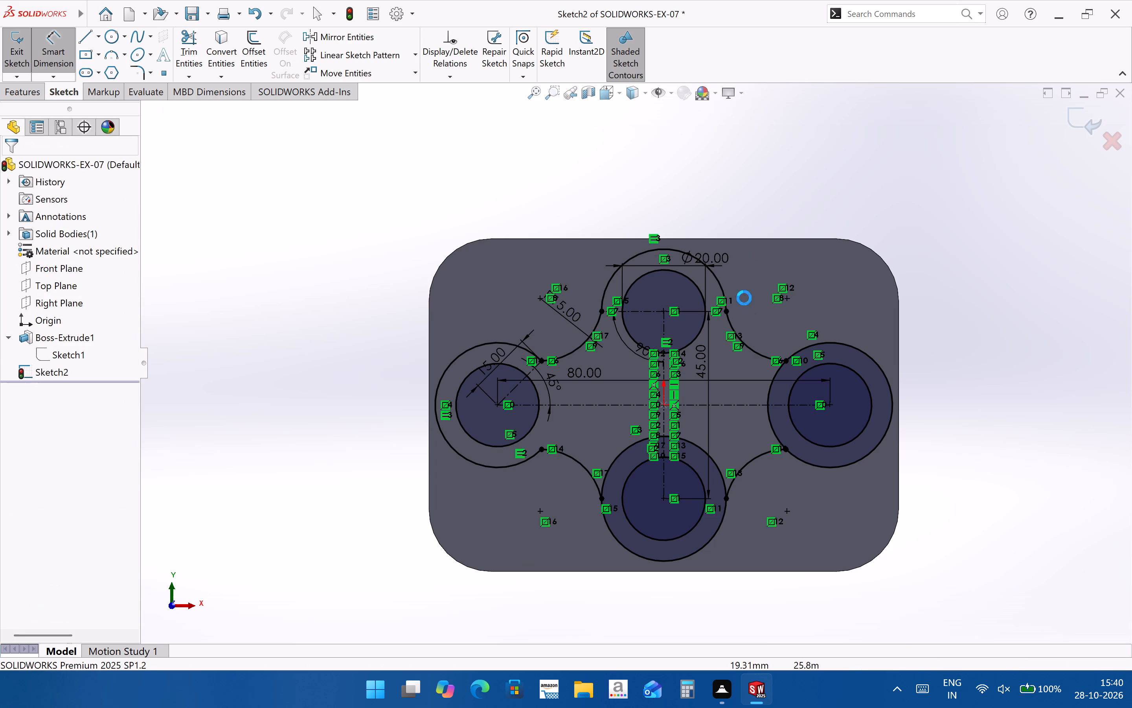
Trim away the inner portions of the right and bottom outer circles to leave one continuous outer outline.
scroll(735, 320, "down", 1)
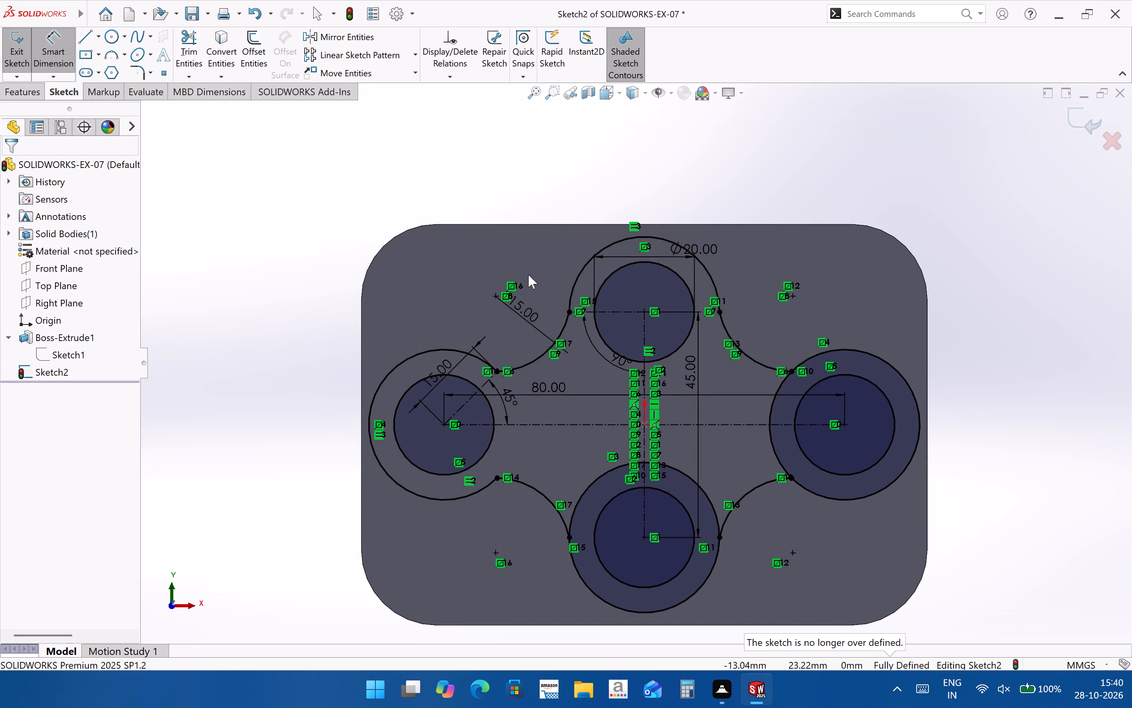
left_click(194, 40)
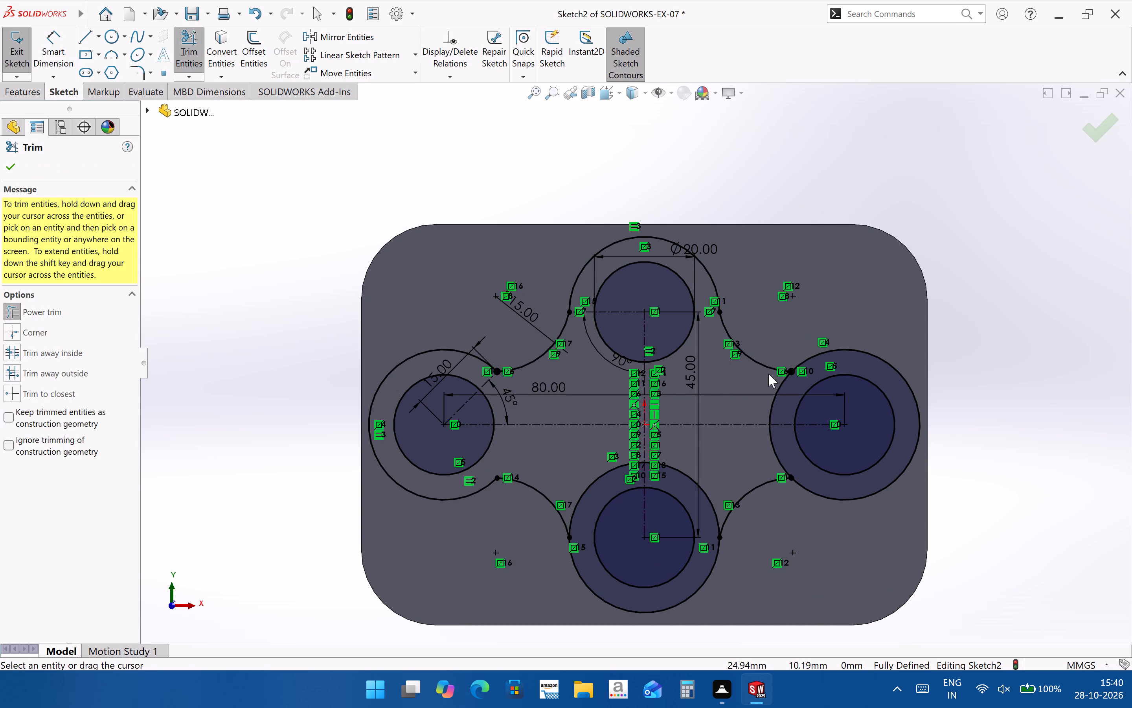
left_click_drag(768, 374, 792, 380)
left_click_drag(767, 458, 789, 452)
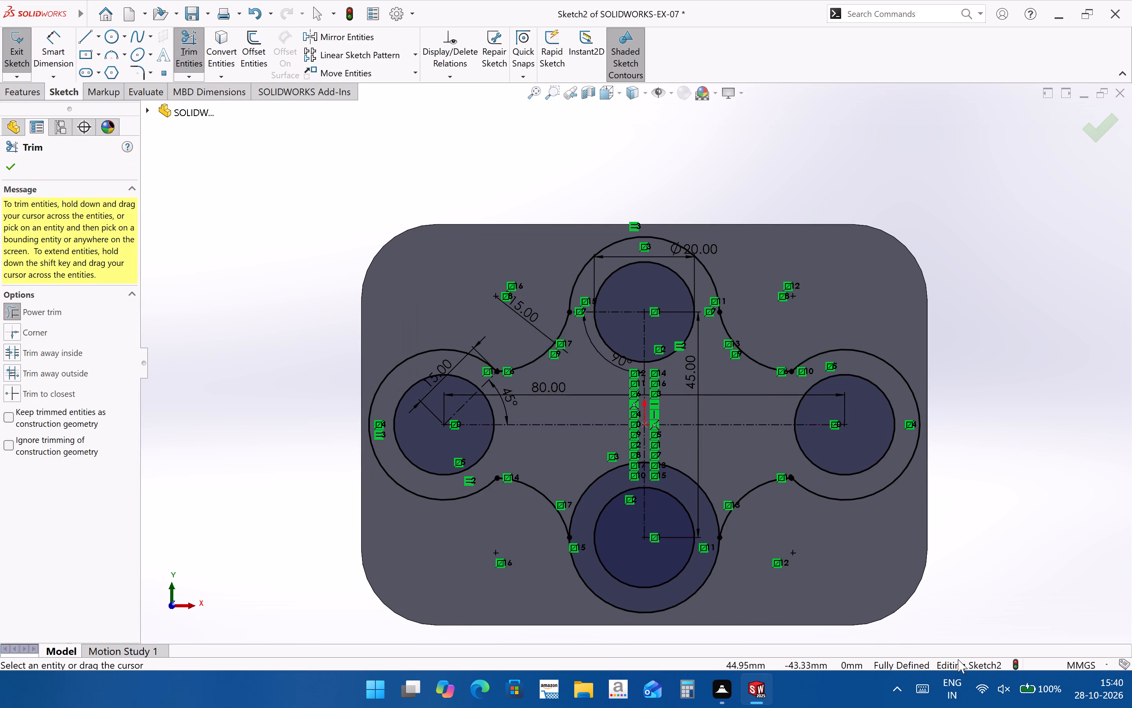
left_click_drag(581, 471, 598, 481)
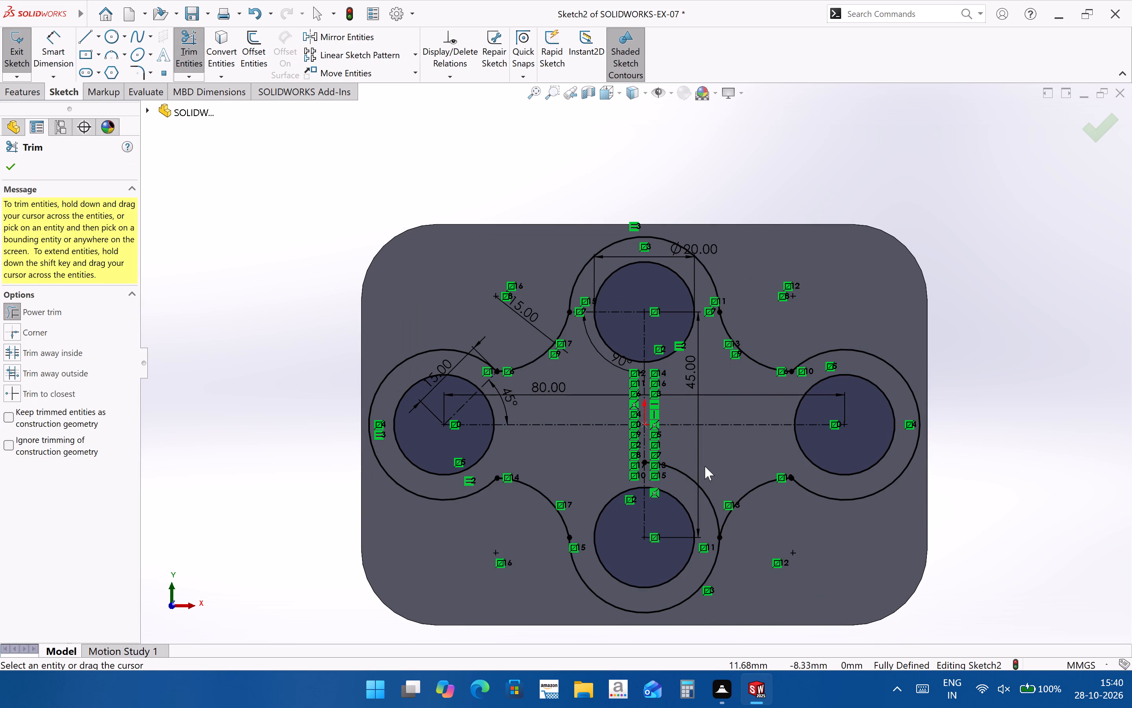
left_click_drag(710, 466, 705, 496)
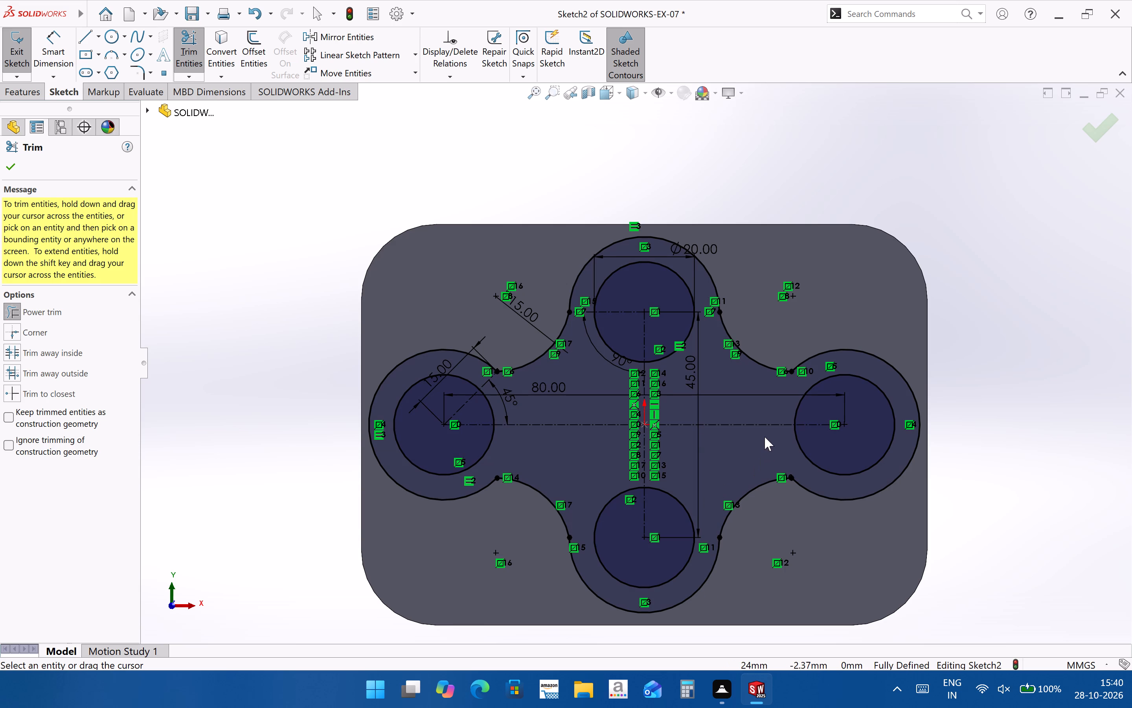
Examine the trimmed outline, especially the junctions of the R15 arcs with the left and right outer arcs and the 45° dimension.
scroll(554, 340, "down", 2)
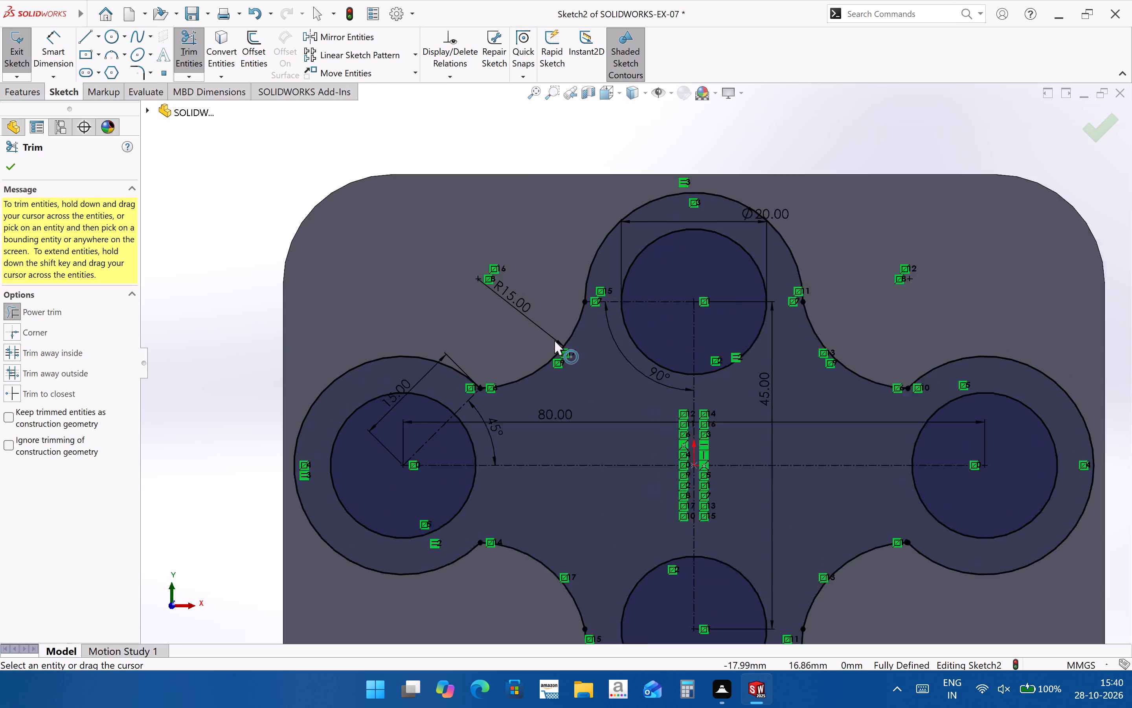
scroll(554, 340, "down", 1)
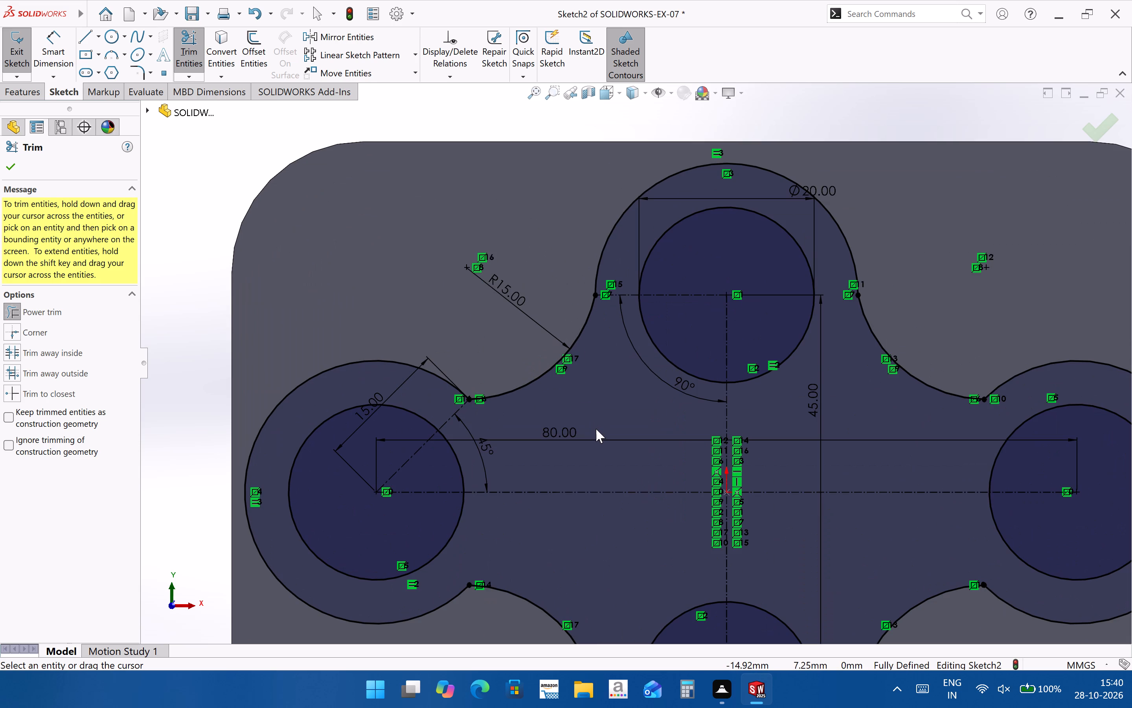
scroll(485, 392, "down", 2)
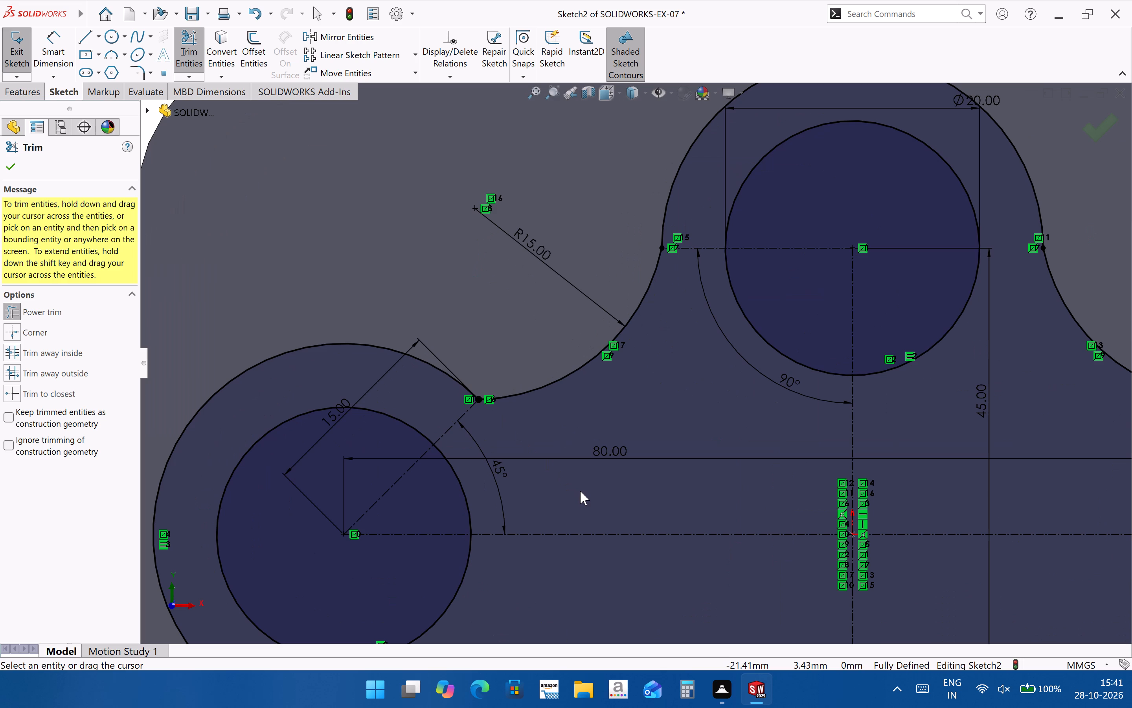
scroll(499, 414, "down", 4)
scroll(499, 414, "up", 4)
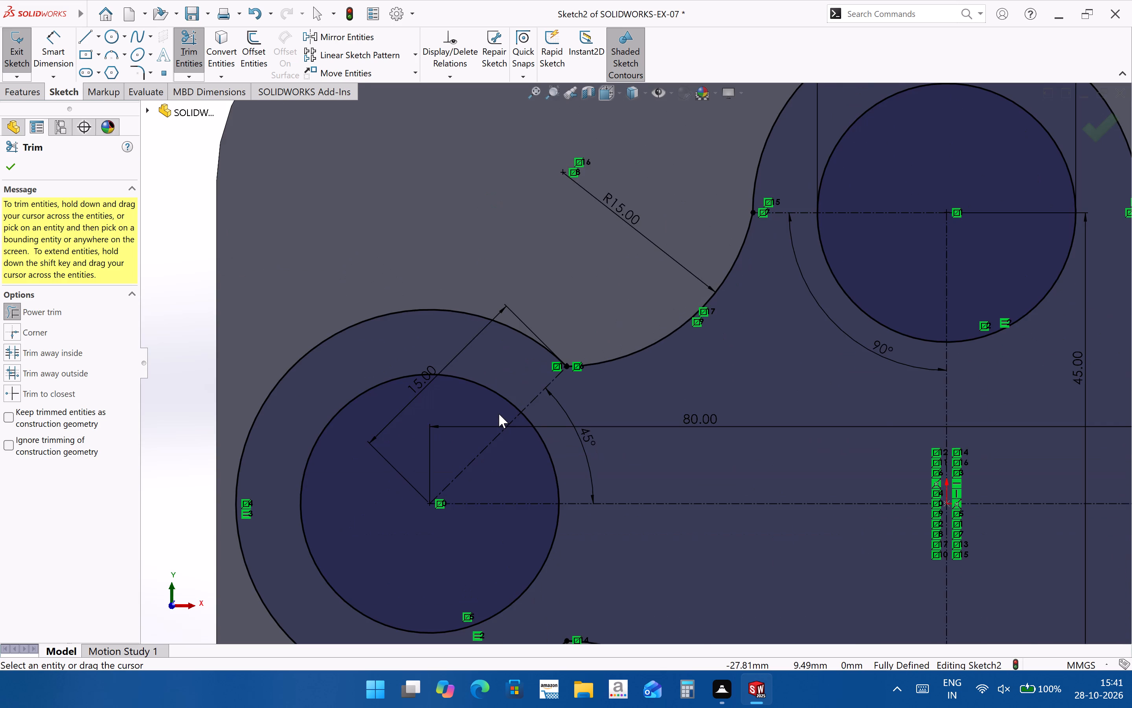
scroll(499, 414, "up", 3)
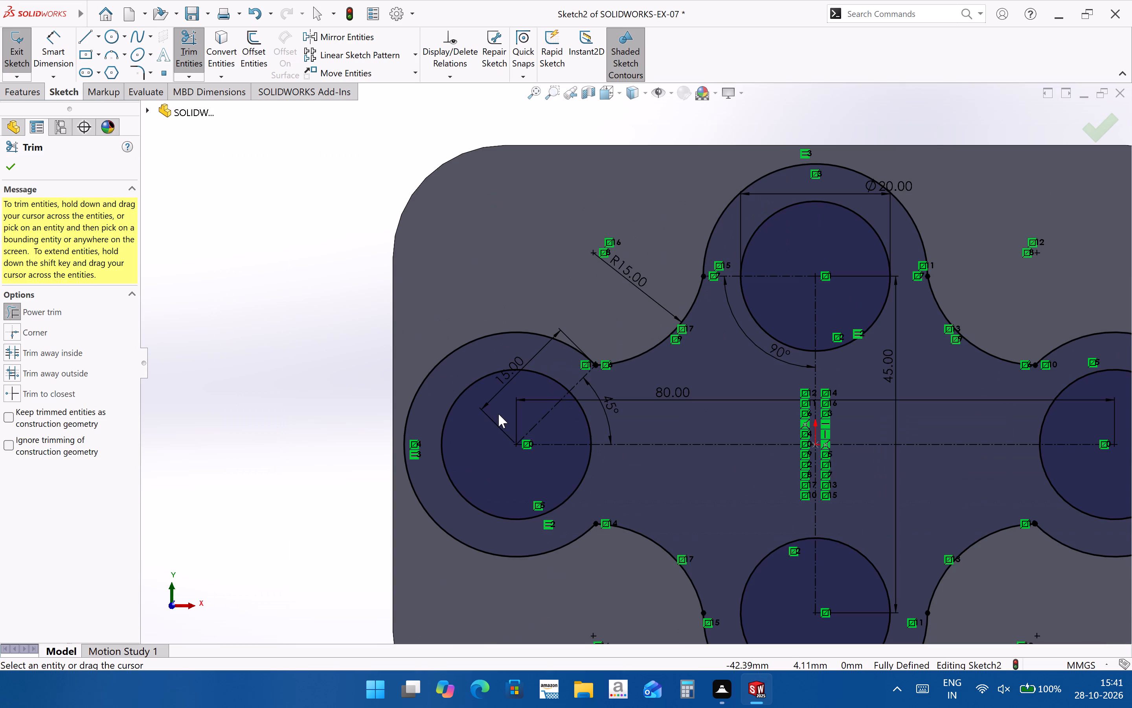
scroll(498, 414, "up", 3)
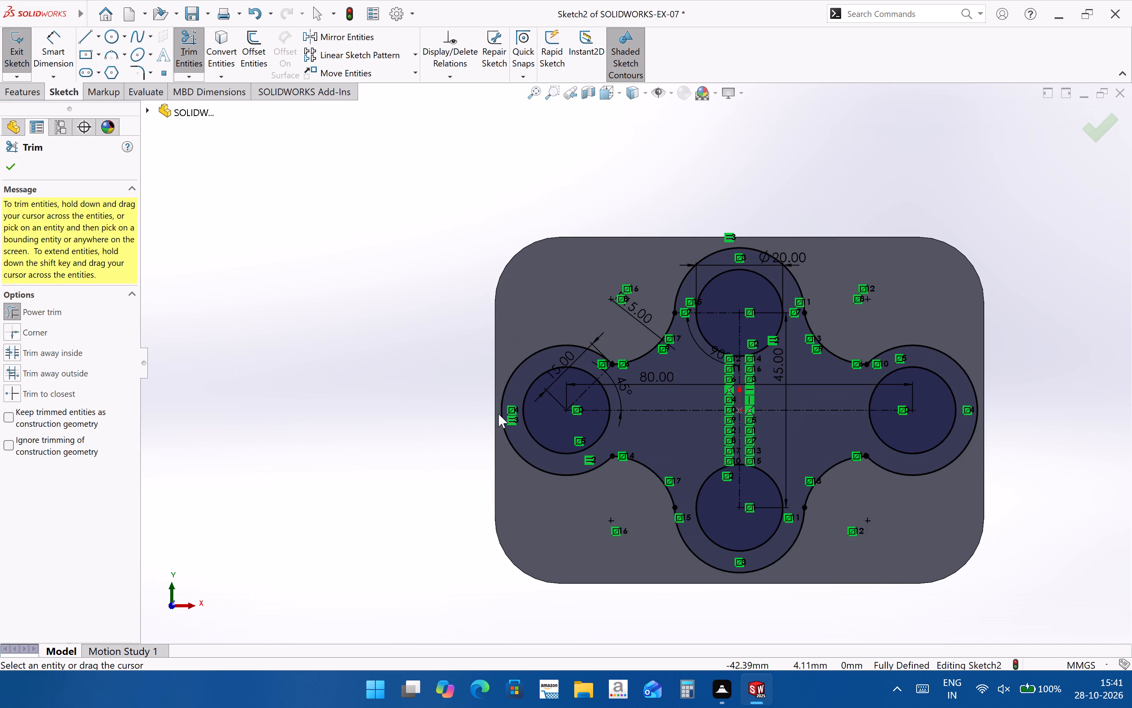
middle_click_drag(813, 461, 821, 544)
scroll(901, 353, "down", 6)
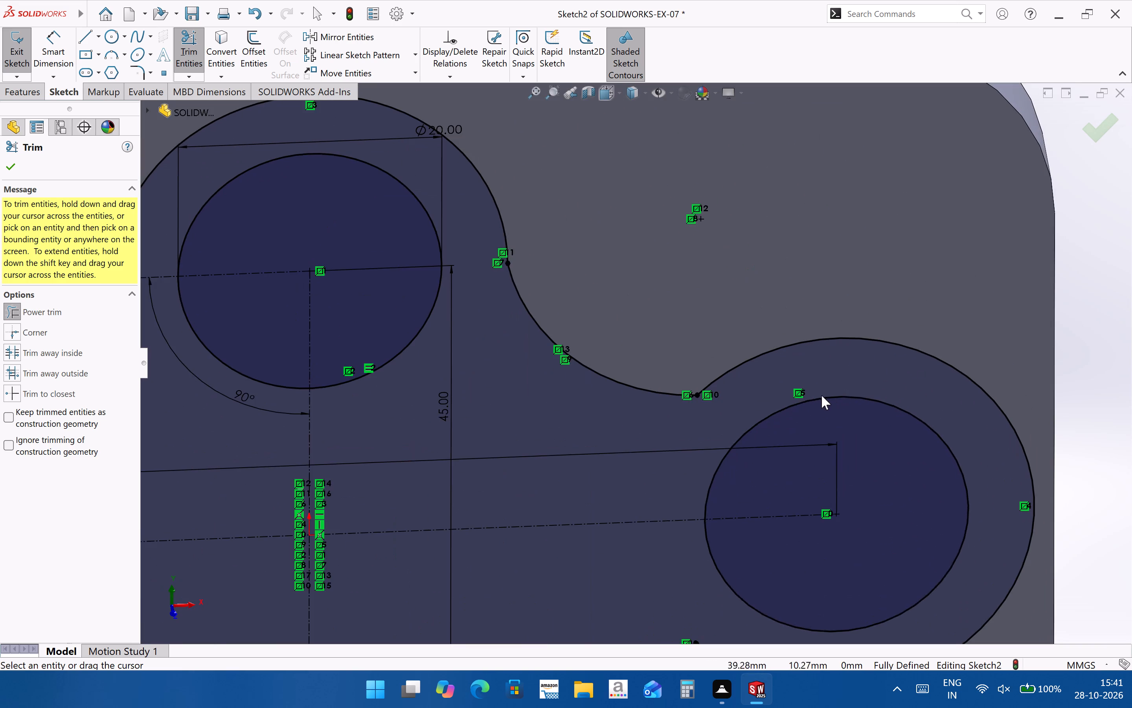
scroll(726, 375, "down", 8)
middle_click_drag(676, 403, 685, 302)
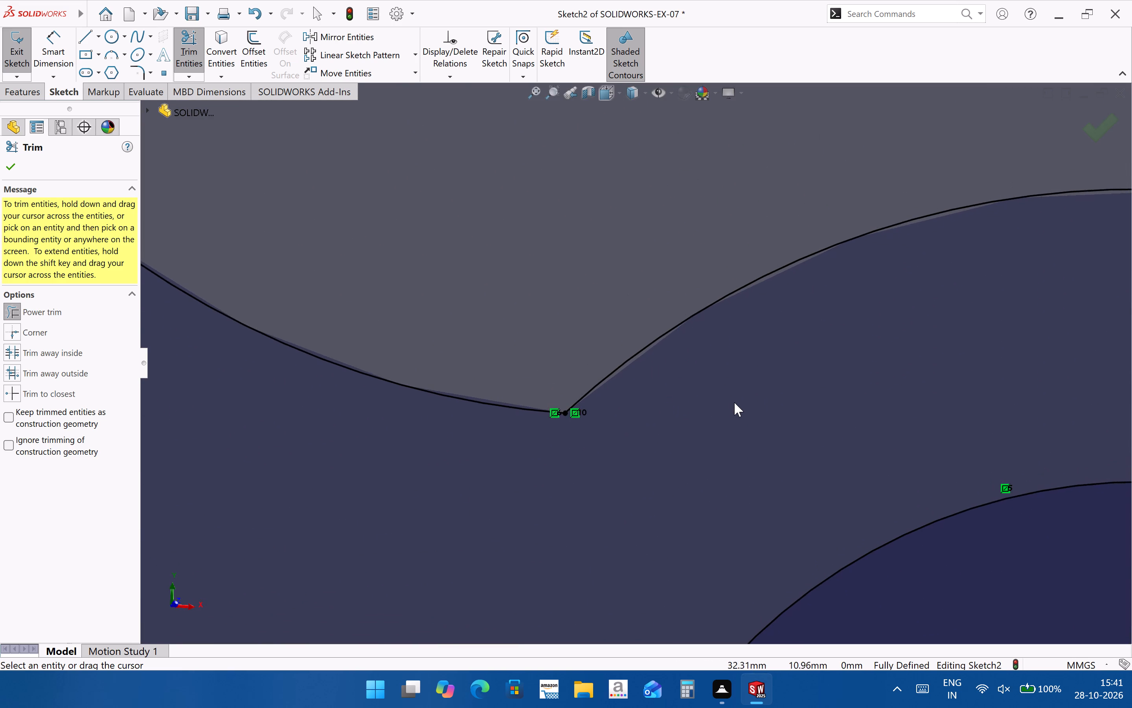
scroll(734, 402, "up", 14)
scroll(358, 341, "down", 7)
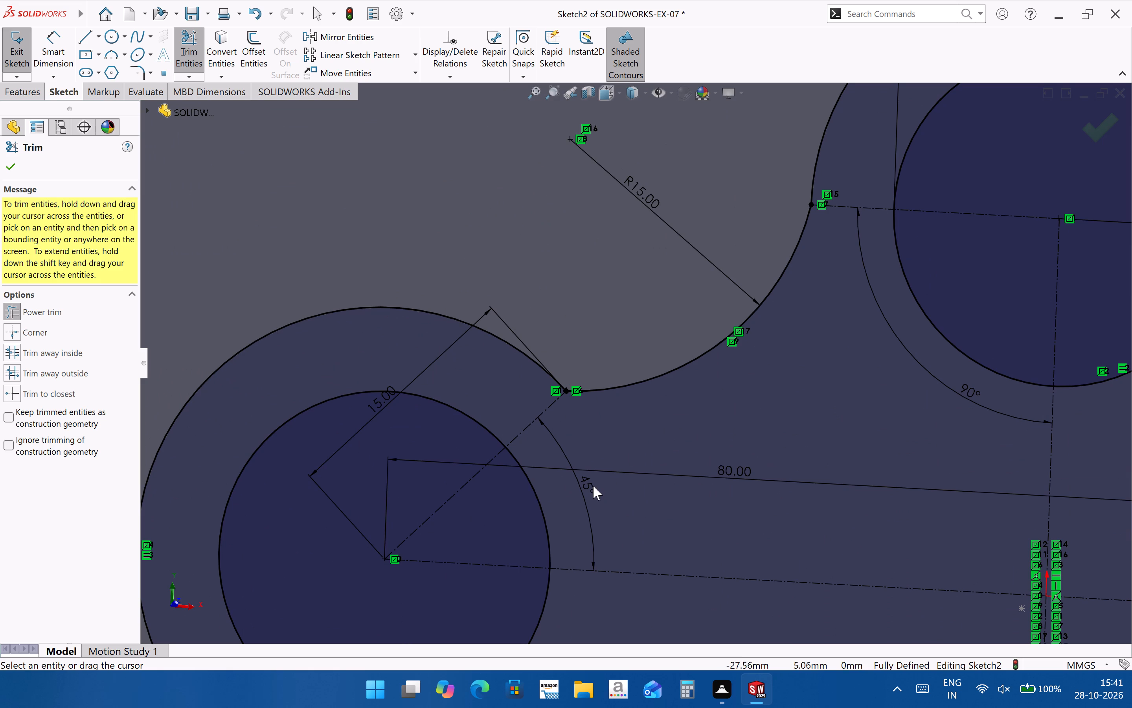
double_click(588, 486)
scroll(625, 462, "up", 10)
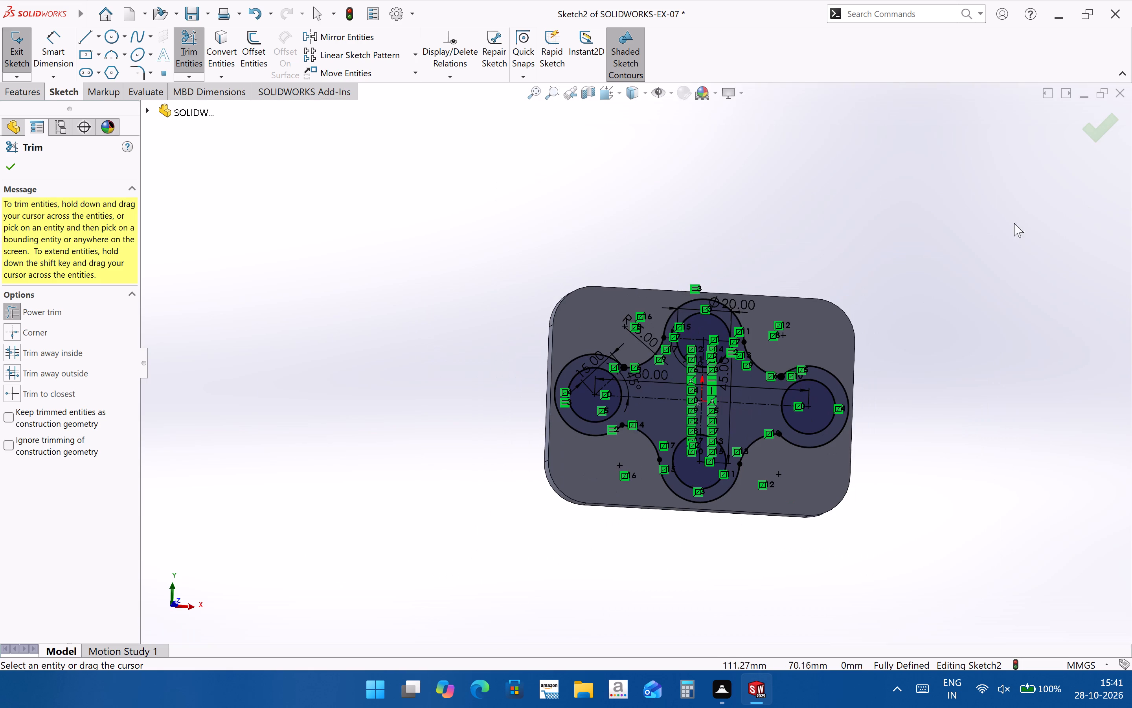
left_click(9, 160)
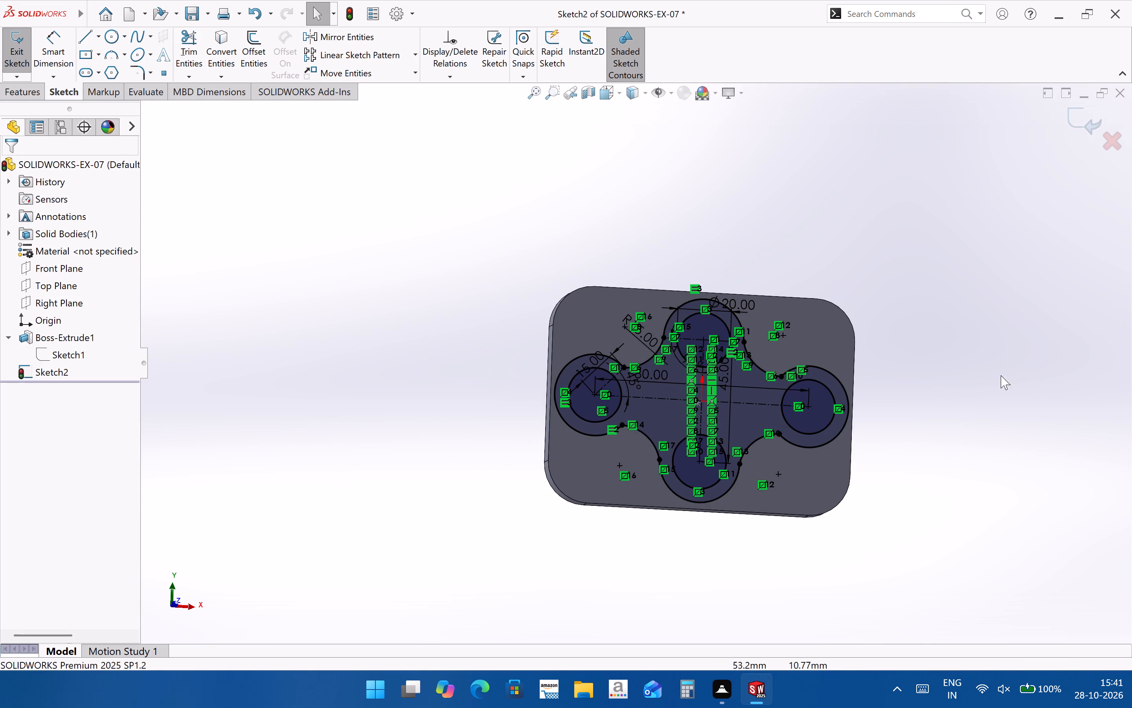
scroll(1000, 291, "down", 3)
key("ctrl+8")
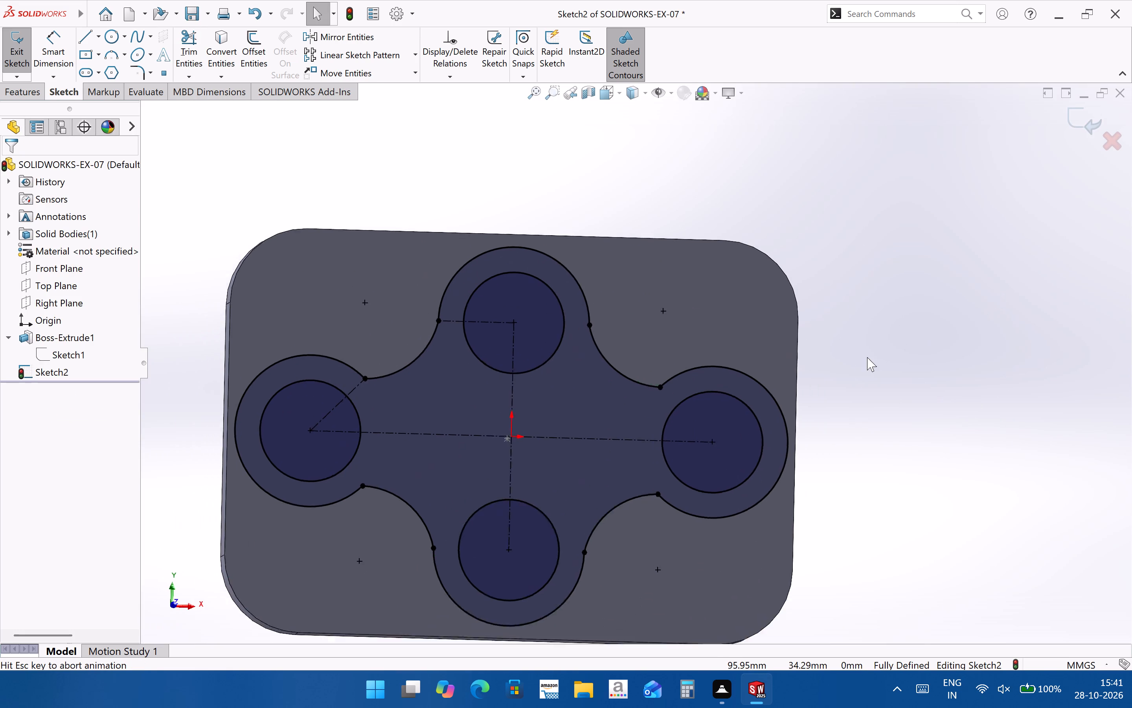
scroll(826, 313, "down", 3)
scroll(823, 338, "up", 2)
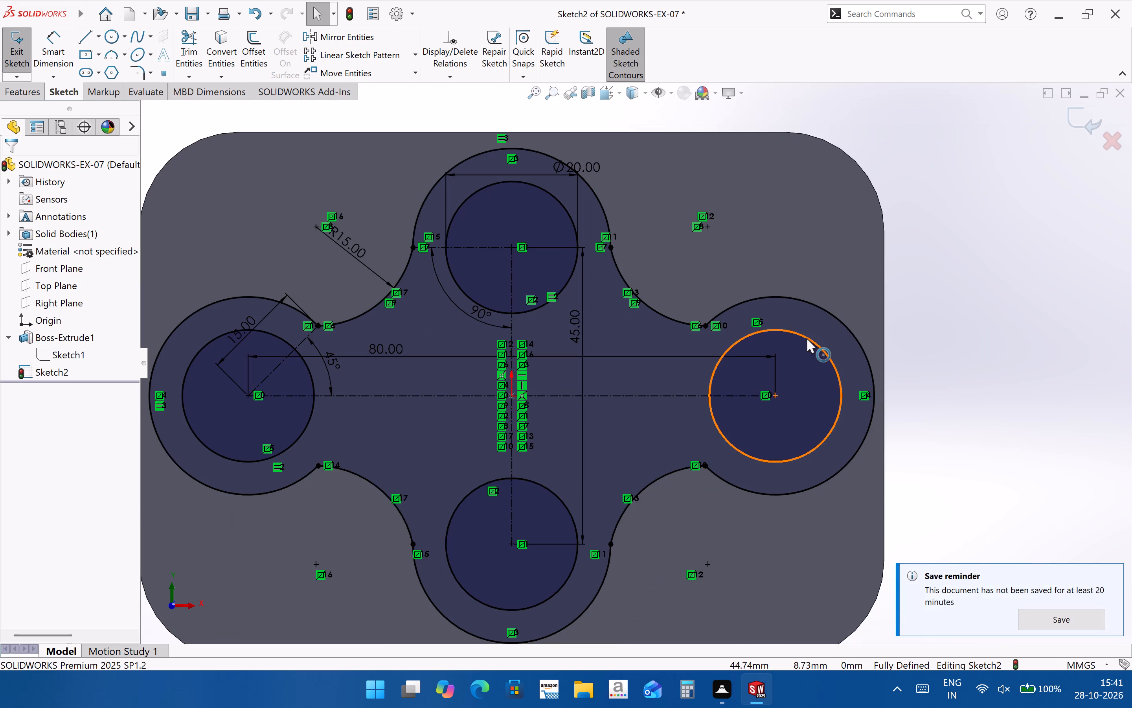
scroll(301, 316, "down", 1)
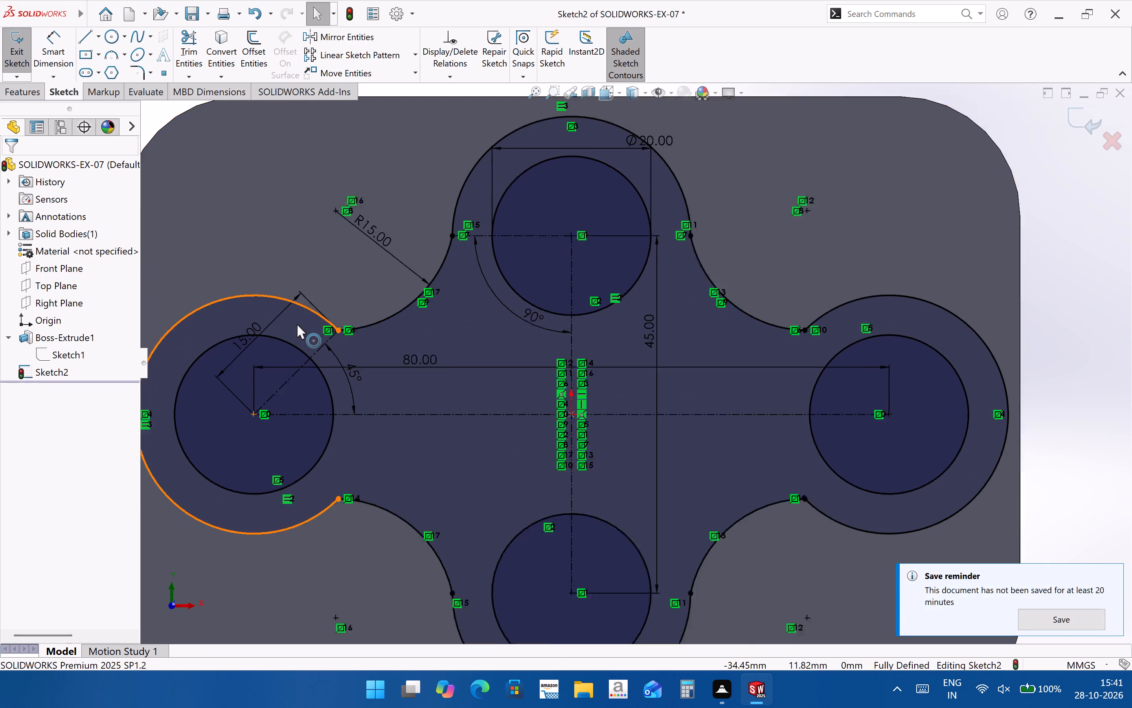
scroll(297, 324, "down", 1)
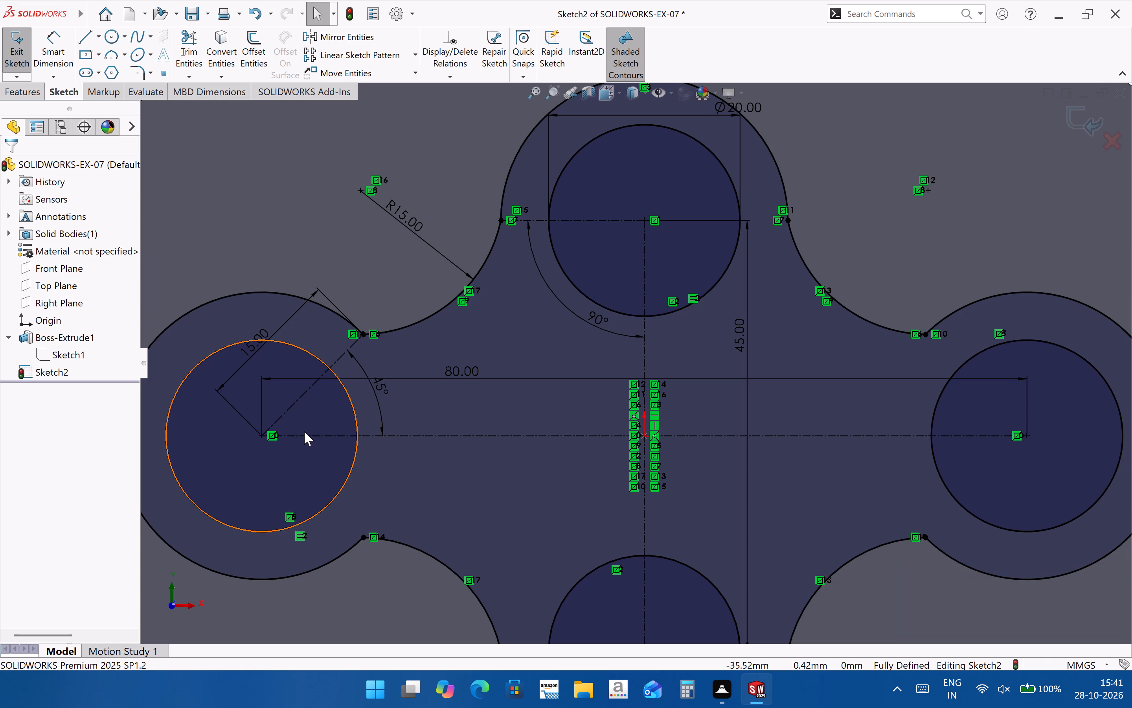
scroll(299, 315, "down", 3)
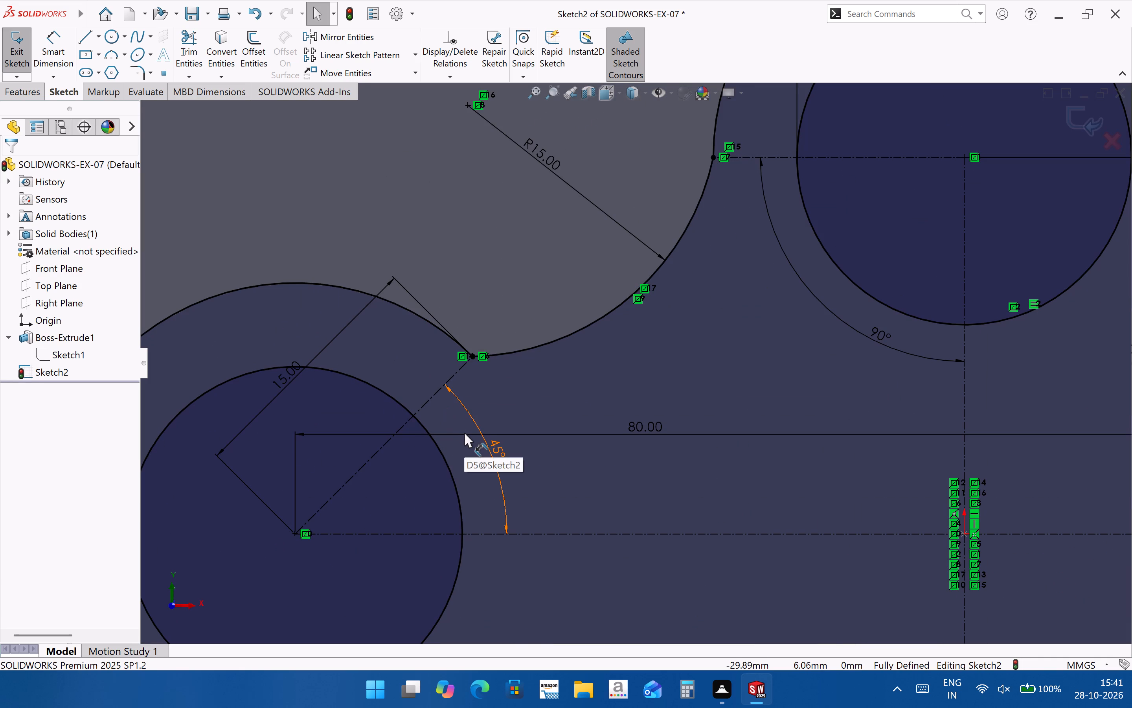
scroll(485, 341, "up", 3)
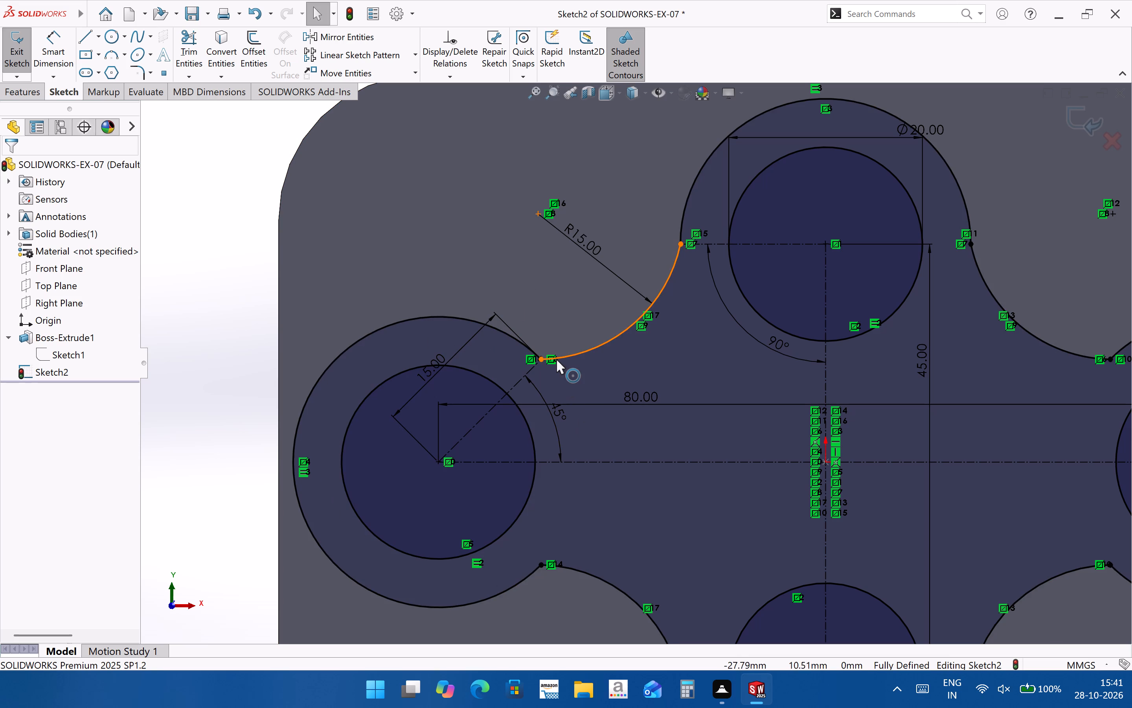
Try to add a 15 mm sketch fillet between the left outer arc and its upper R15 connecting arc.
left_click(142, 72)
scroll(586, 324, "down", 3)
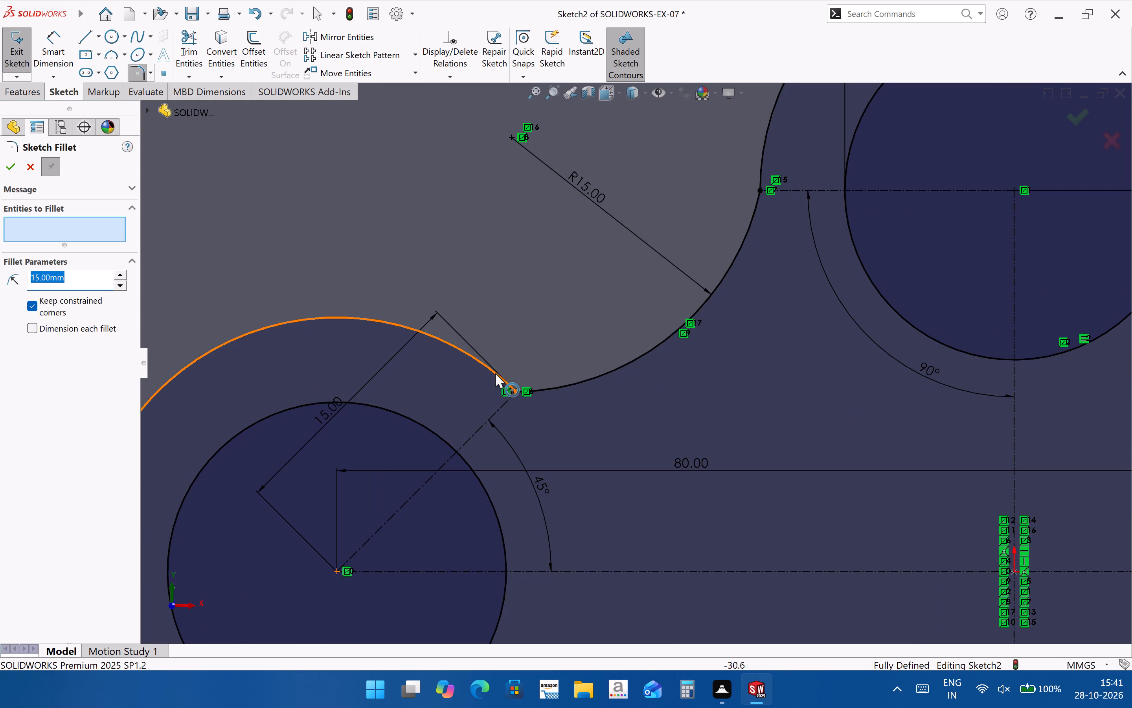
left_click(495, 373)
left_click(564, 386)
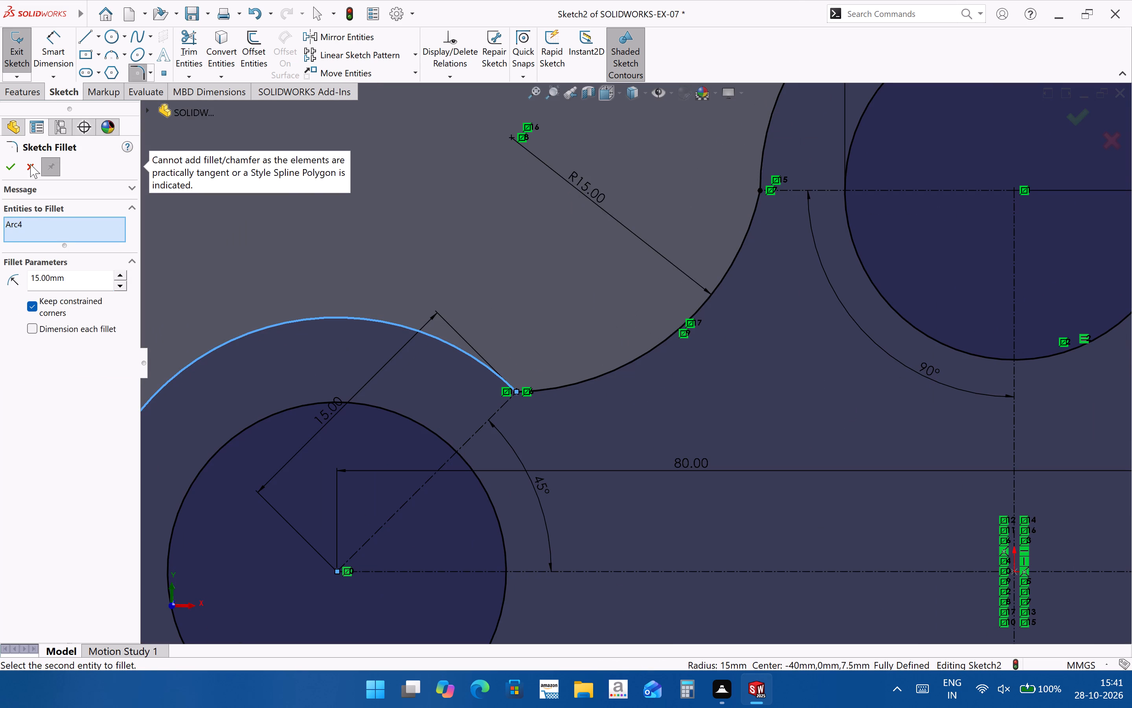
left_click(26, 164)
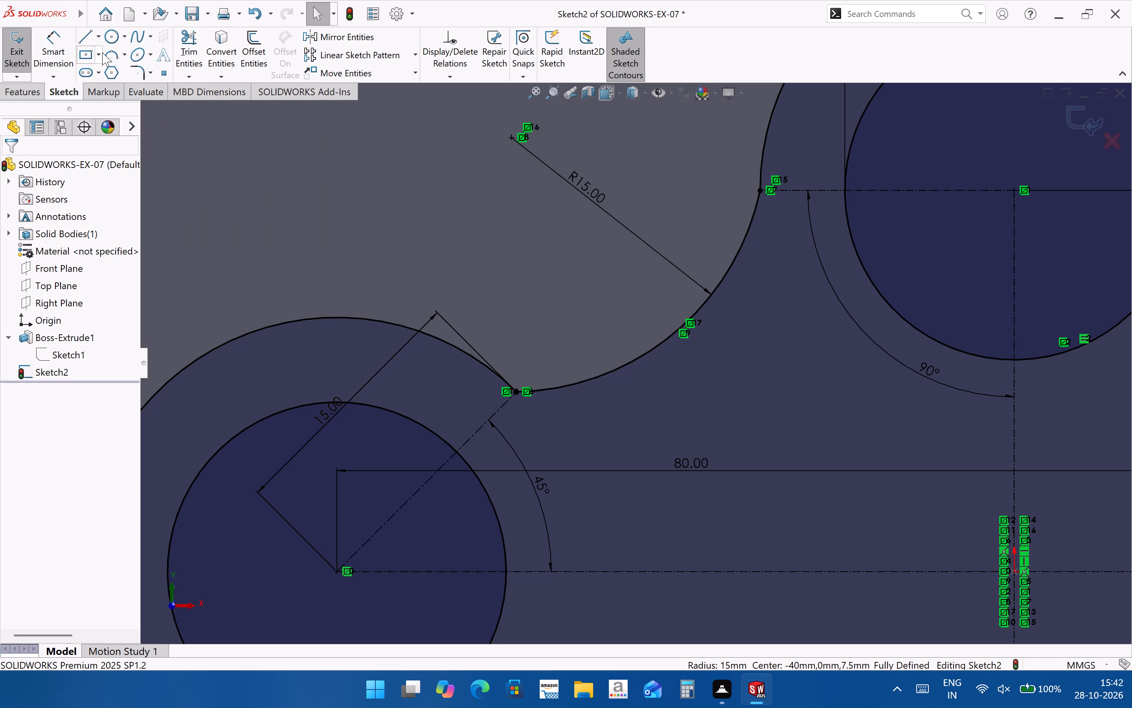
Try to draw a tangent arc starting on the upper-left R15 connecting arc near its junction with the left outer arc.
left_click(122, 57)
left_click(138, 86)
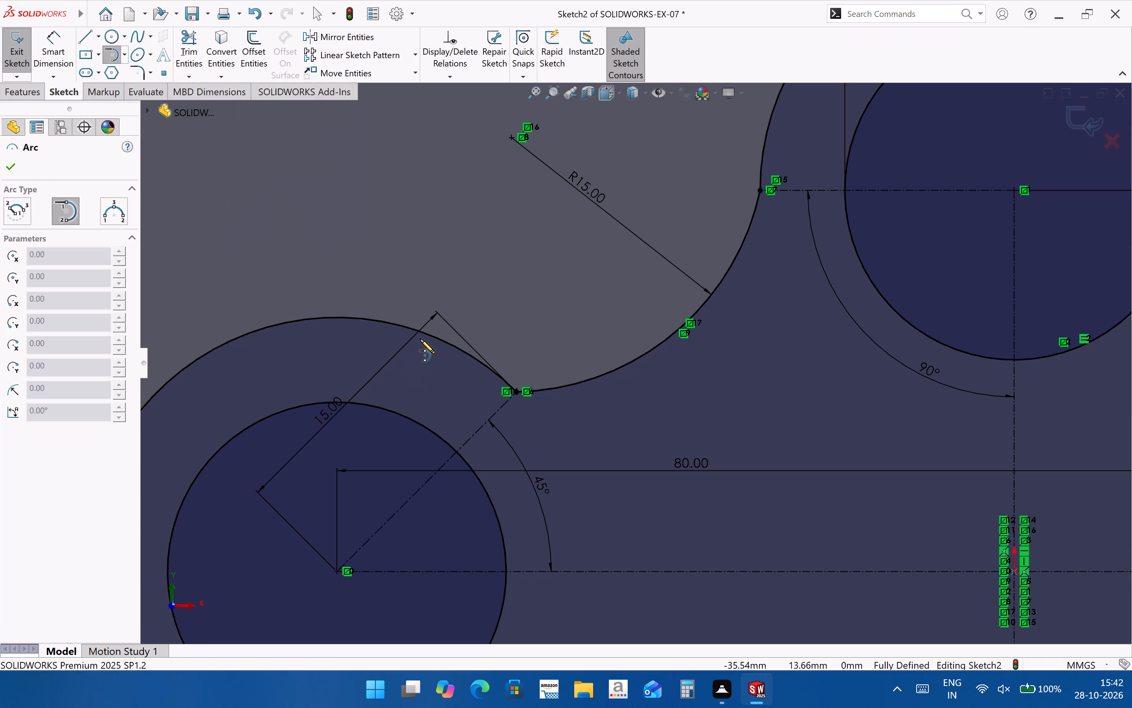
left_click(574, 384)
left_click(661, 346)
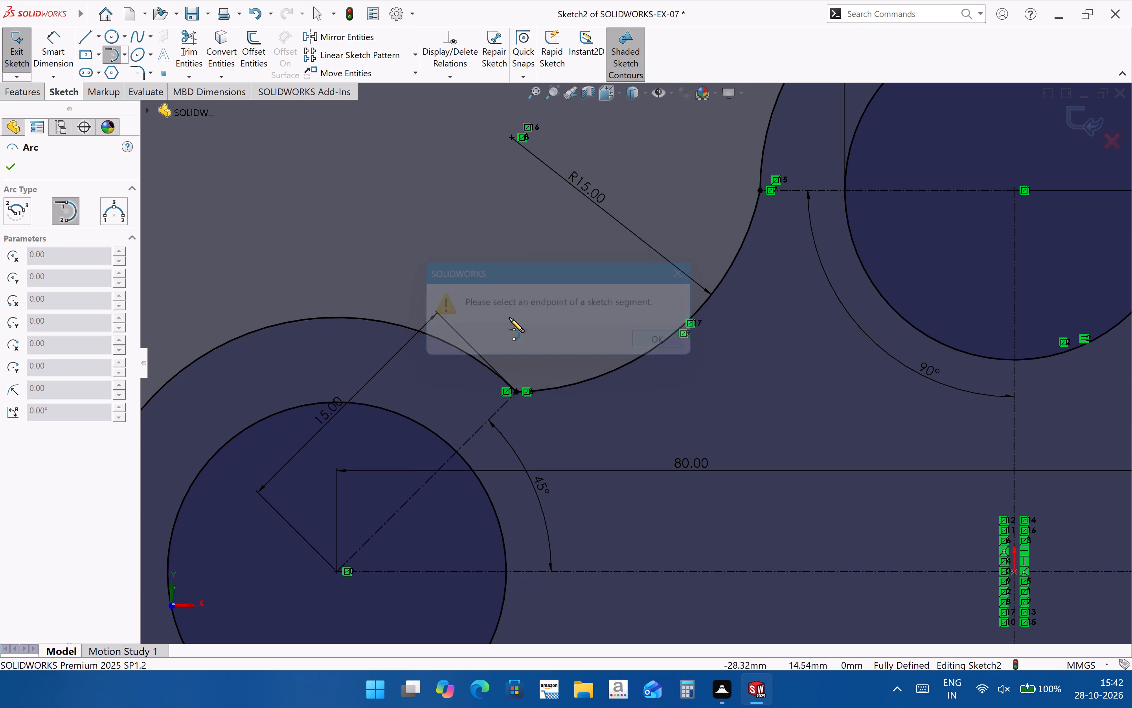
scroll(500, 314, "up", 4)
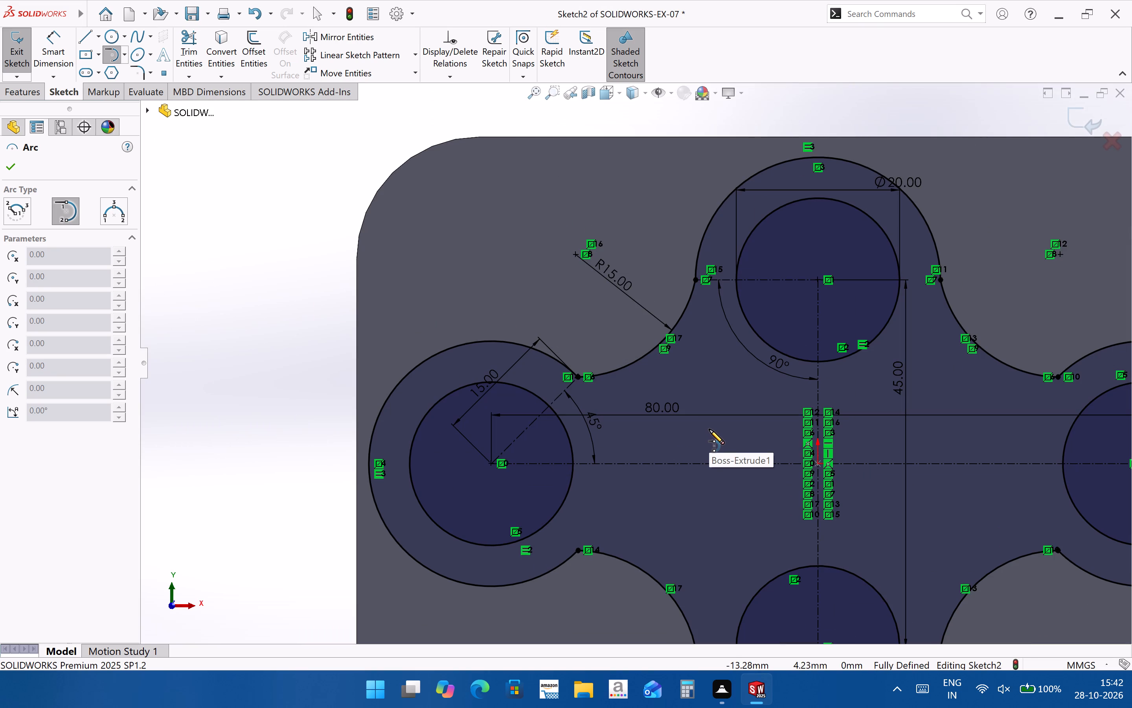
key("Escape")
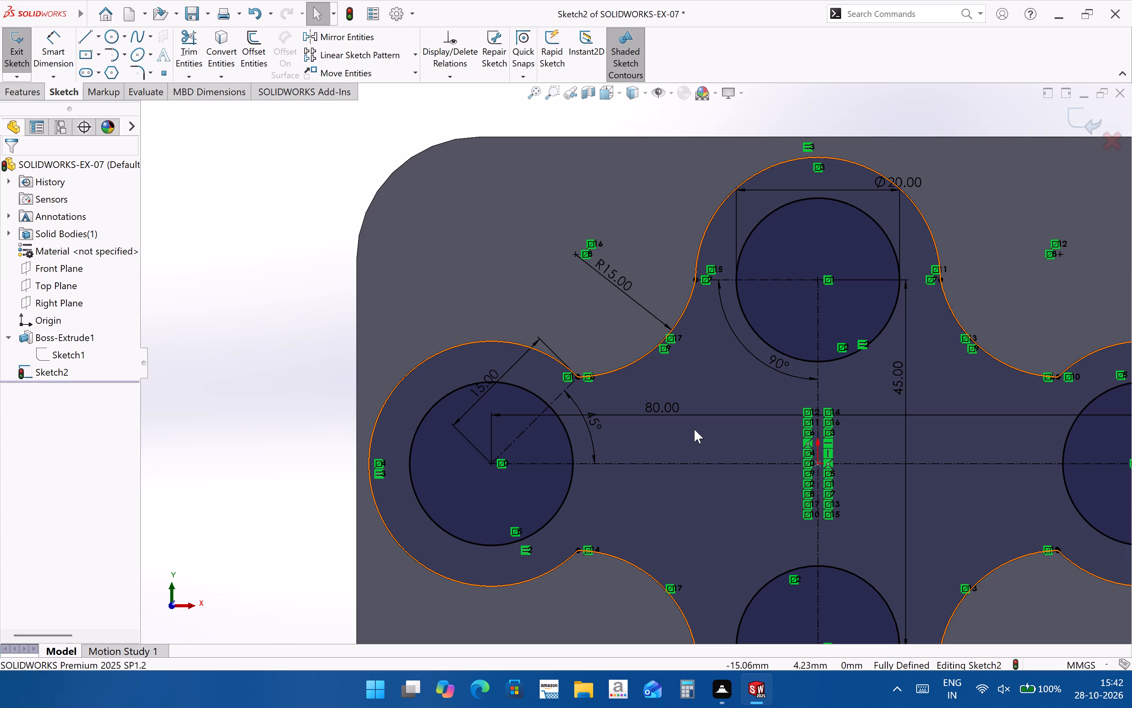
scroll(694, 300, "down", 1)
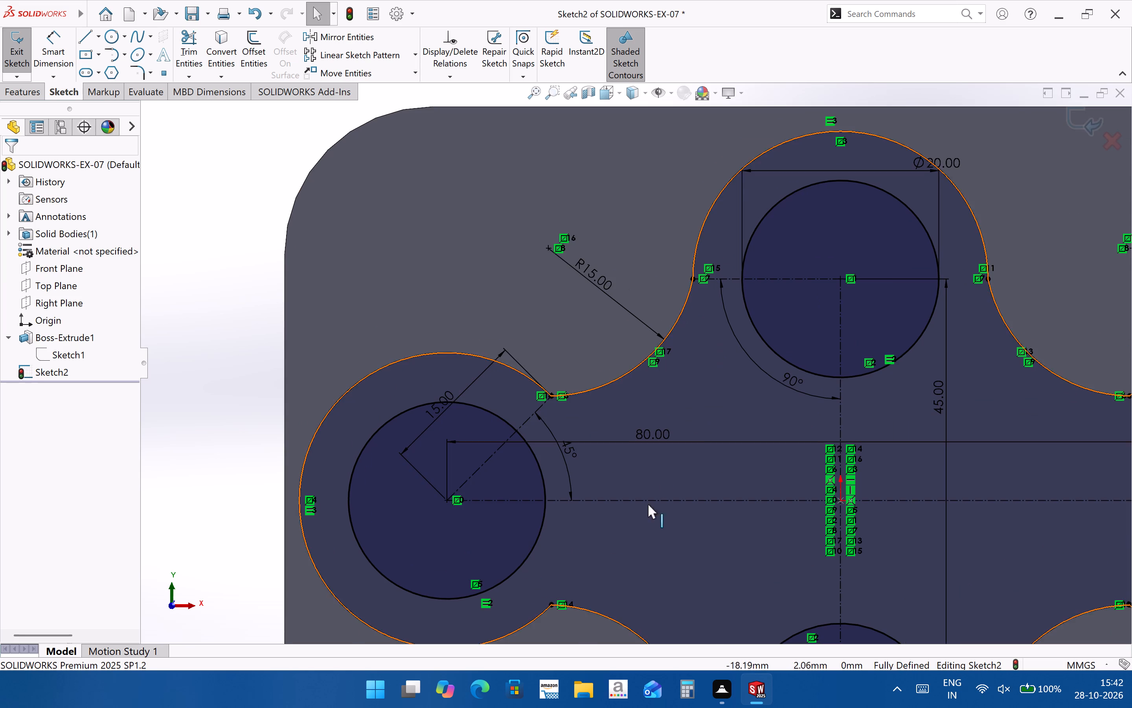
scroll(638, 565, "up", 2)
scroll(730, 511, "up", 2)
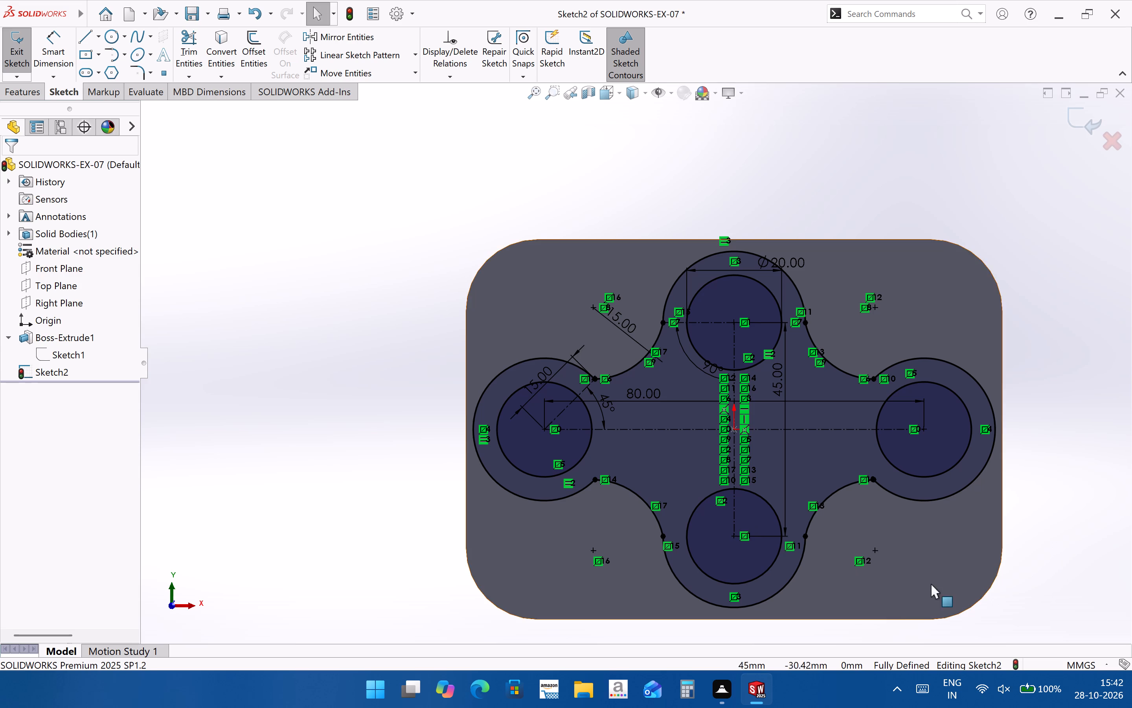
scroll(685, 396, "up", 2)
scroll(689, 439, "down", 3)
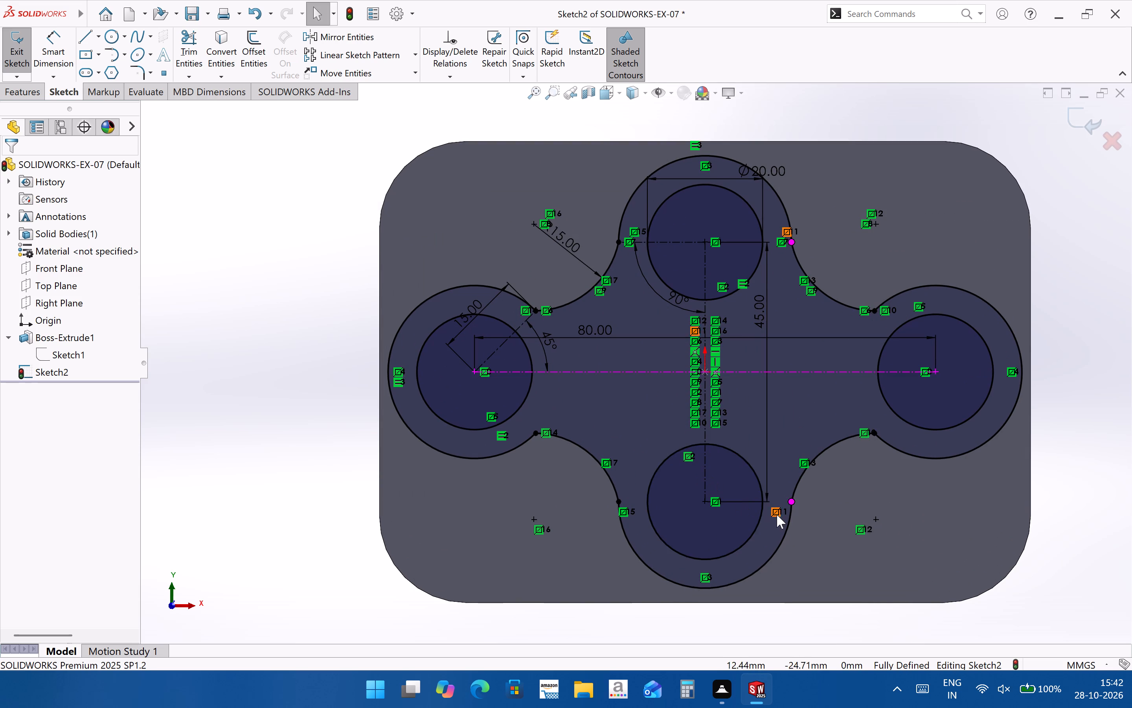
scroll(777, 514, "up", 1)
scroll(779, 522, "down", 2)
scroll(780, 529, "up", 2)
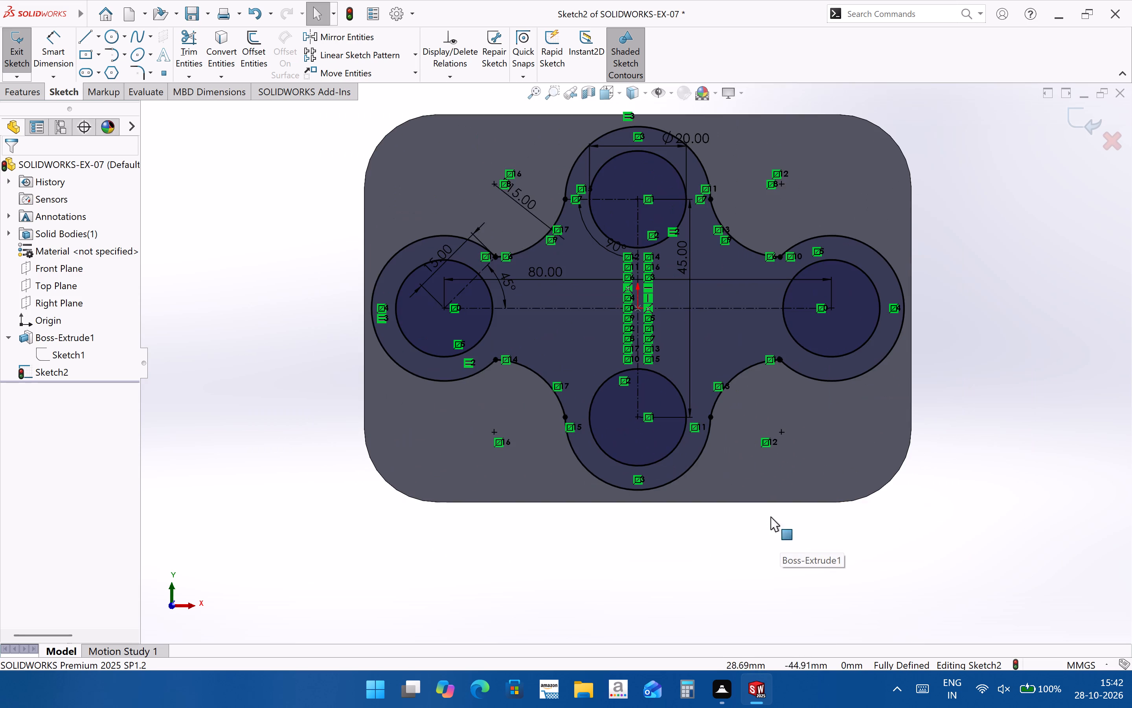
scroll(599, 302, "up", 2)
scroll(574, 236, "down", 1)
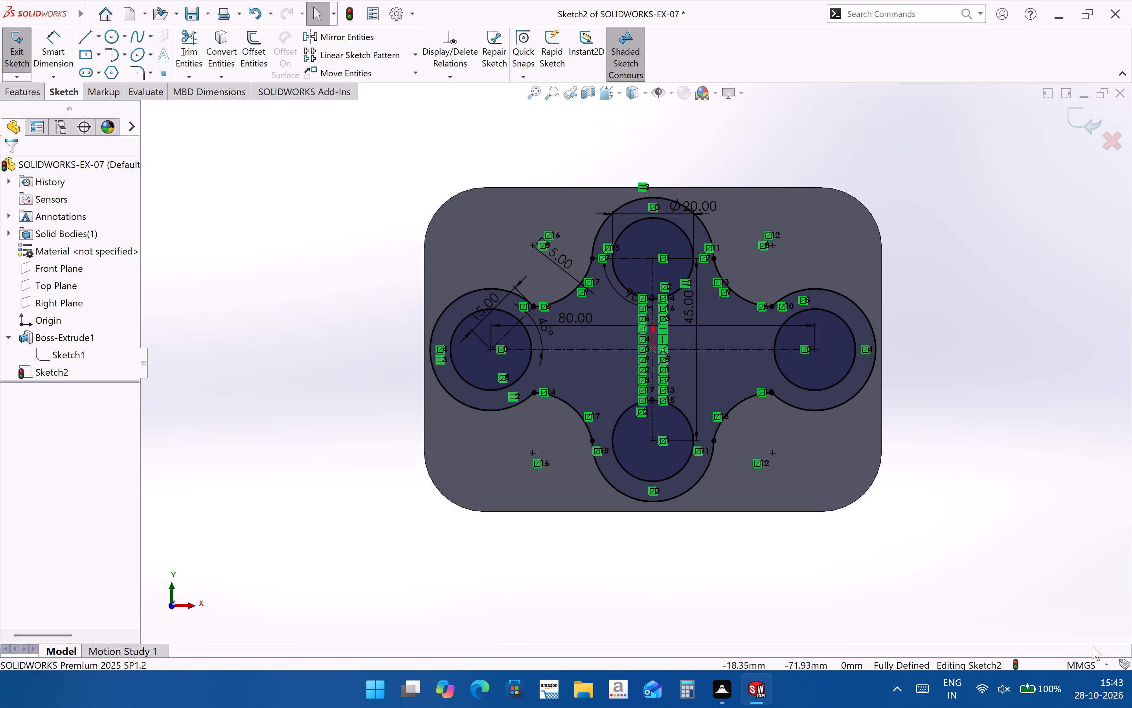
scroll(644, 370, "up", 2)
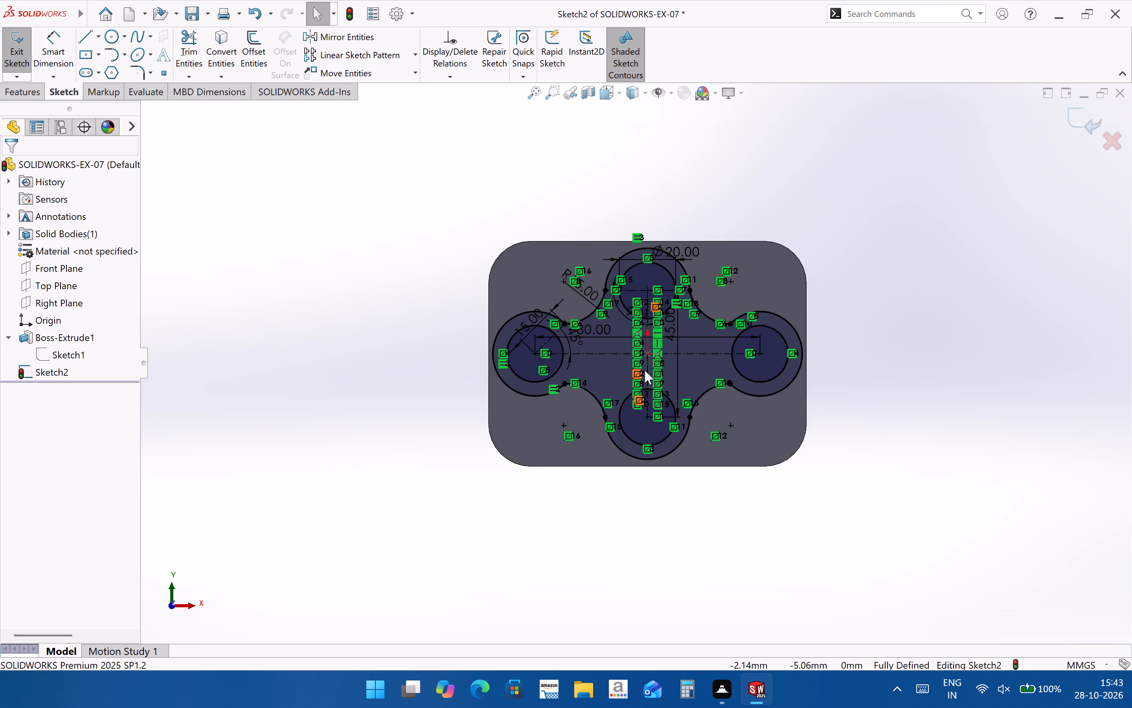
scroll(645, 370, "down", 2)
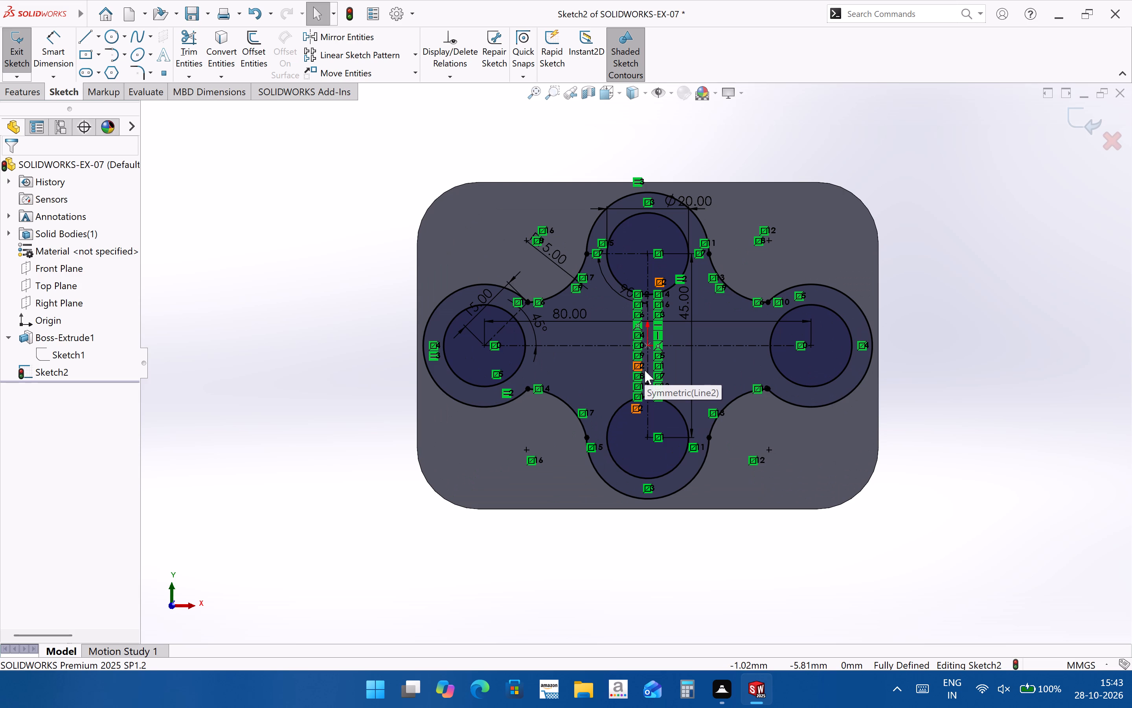
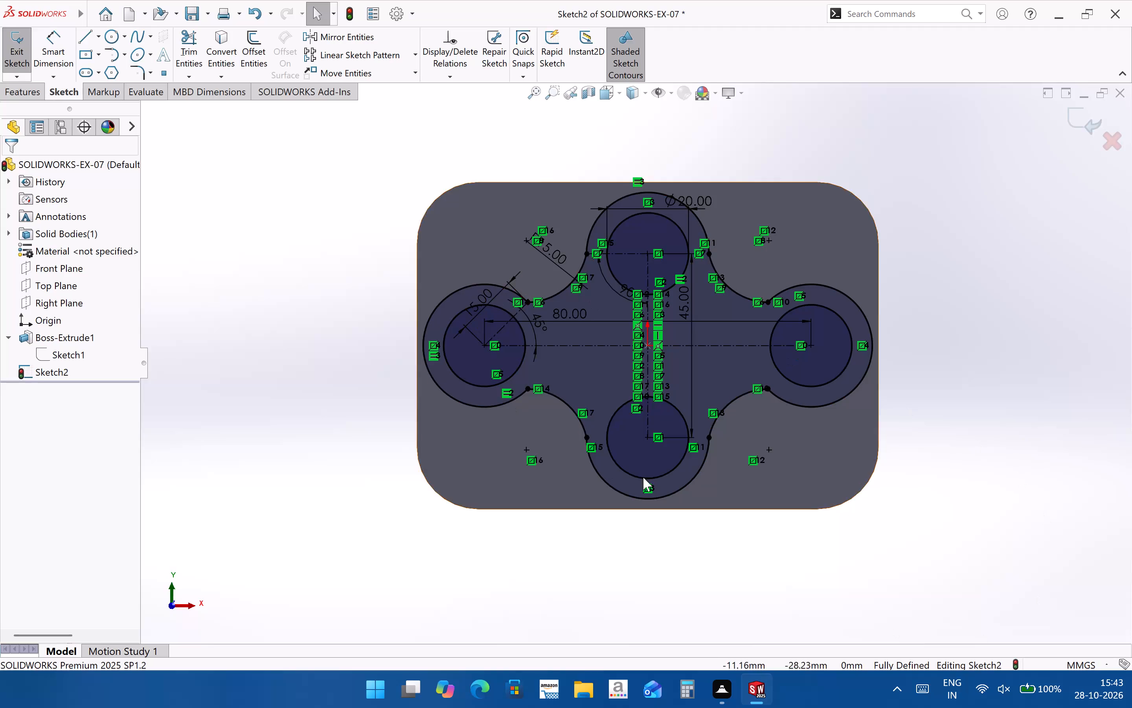
Examine the upper R15 connecting arc beside the left lobe and the overall four-lobed outline.
scroll(641, 472, "up", 2)
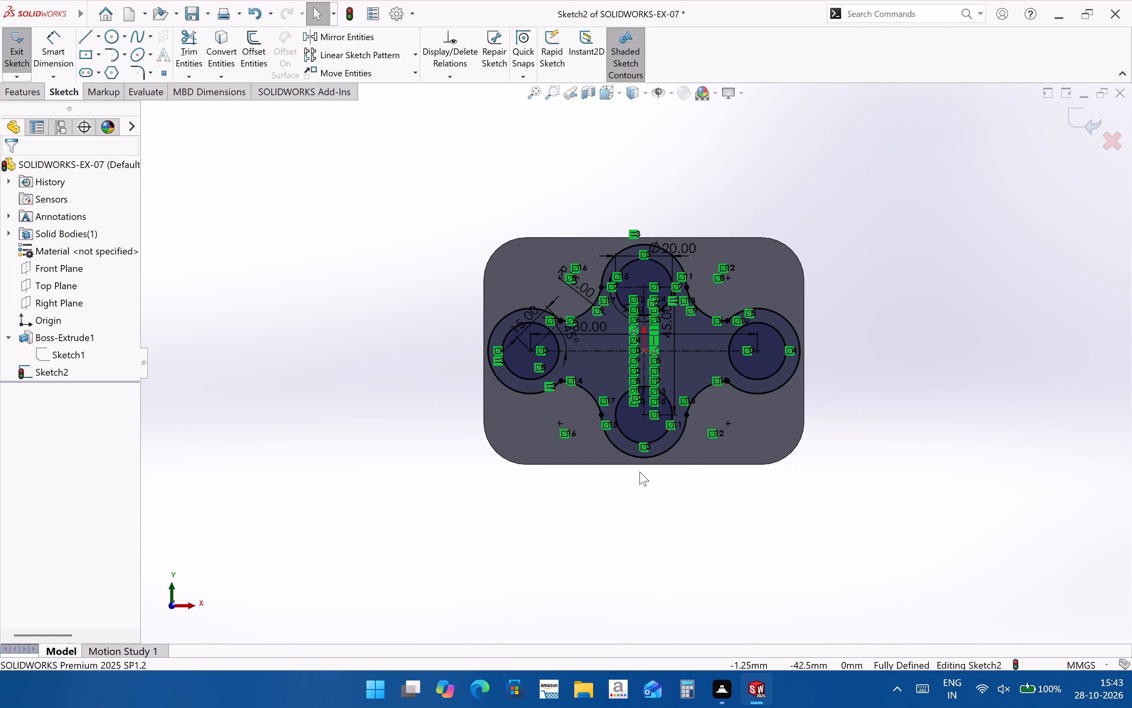
scroll(638, 471, "down", 2)
scroll(638, 471, "up", 1)
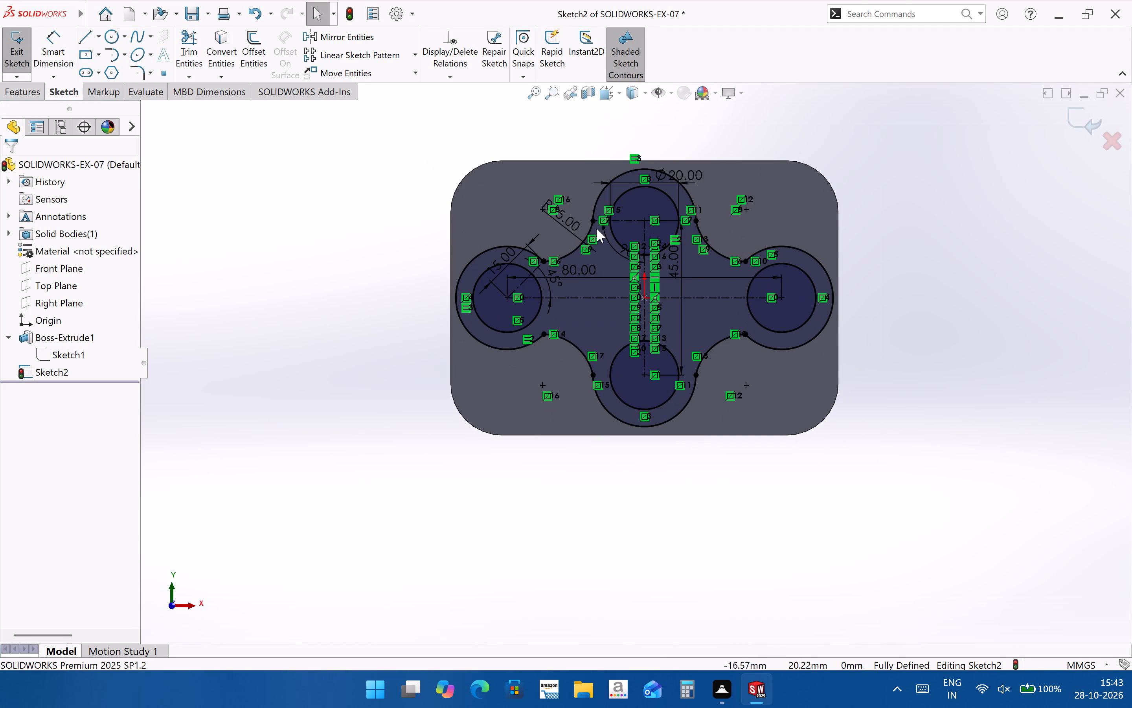
scroll(598, 229, "down", 6)
scroll(574, 269, "down", 3)
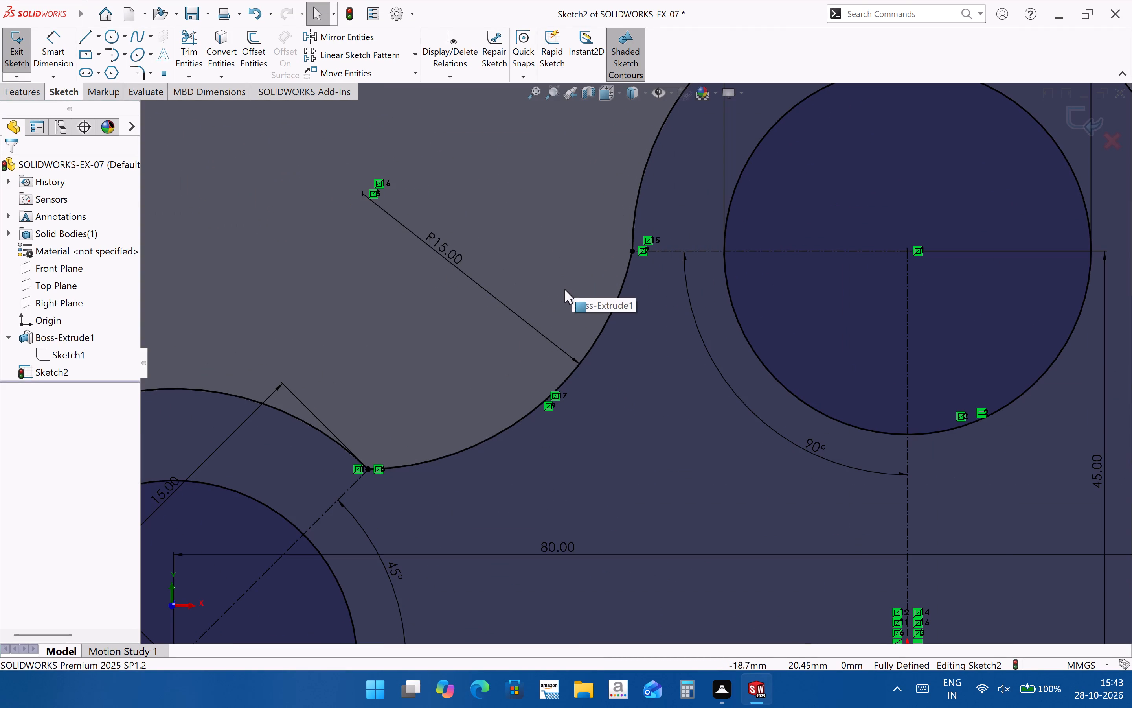
scroll(564, 291, "up", 2)
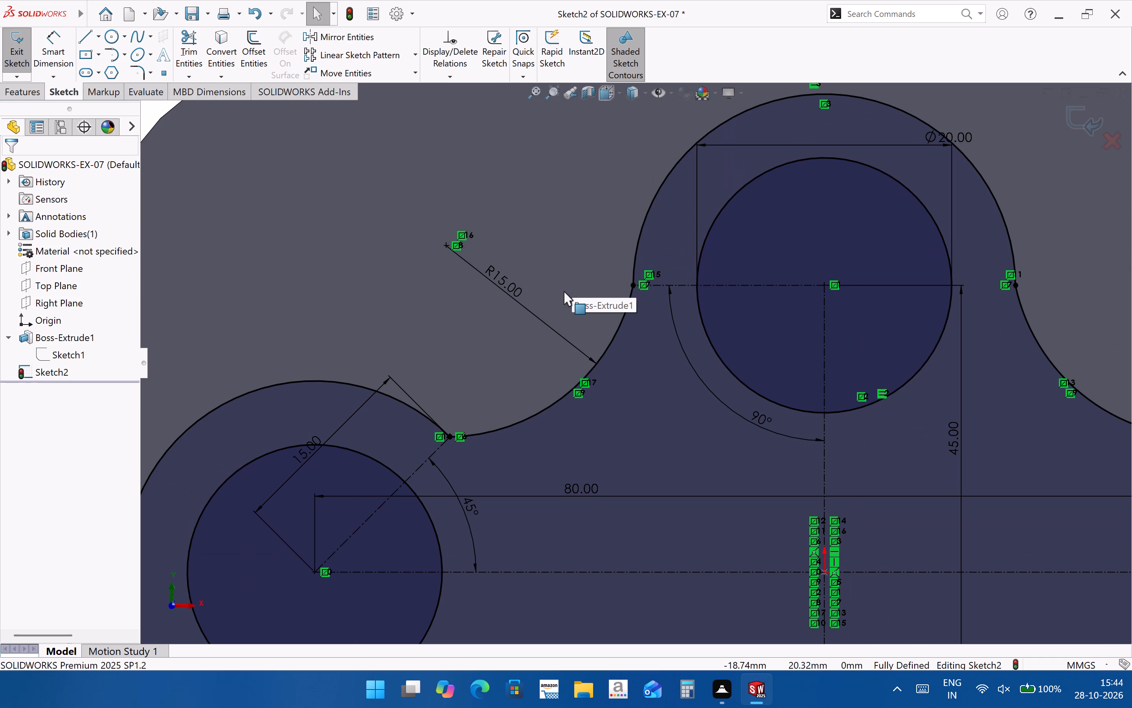
scroll(774, 413, "up", 4)
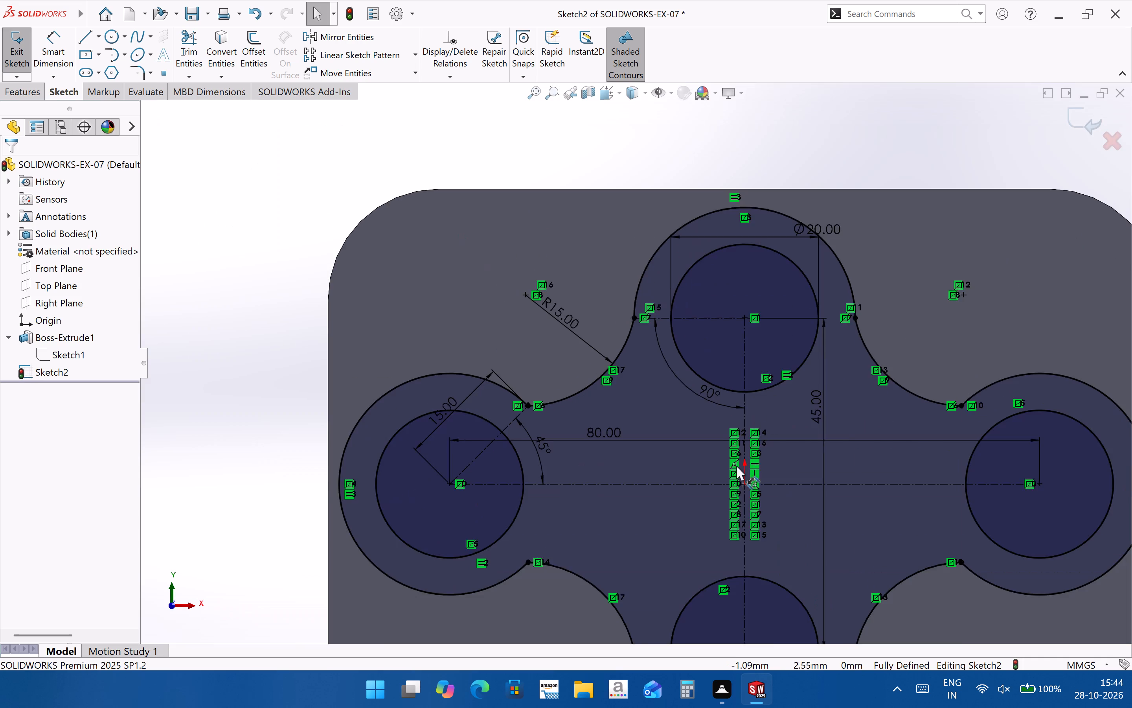
scroll(736, 466, "up", 2)
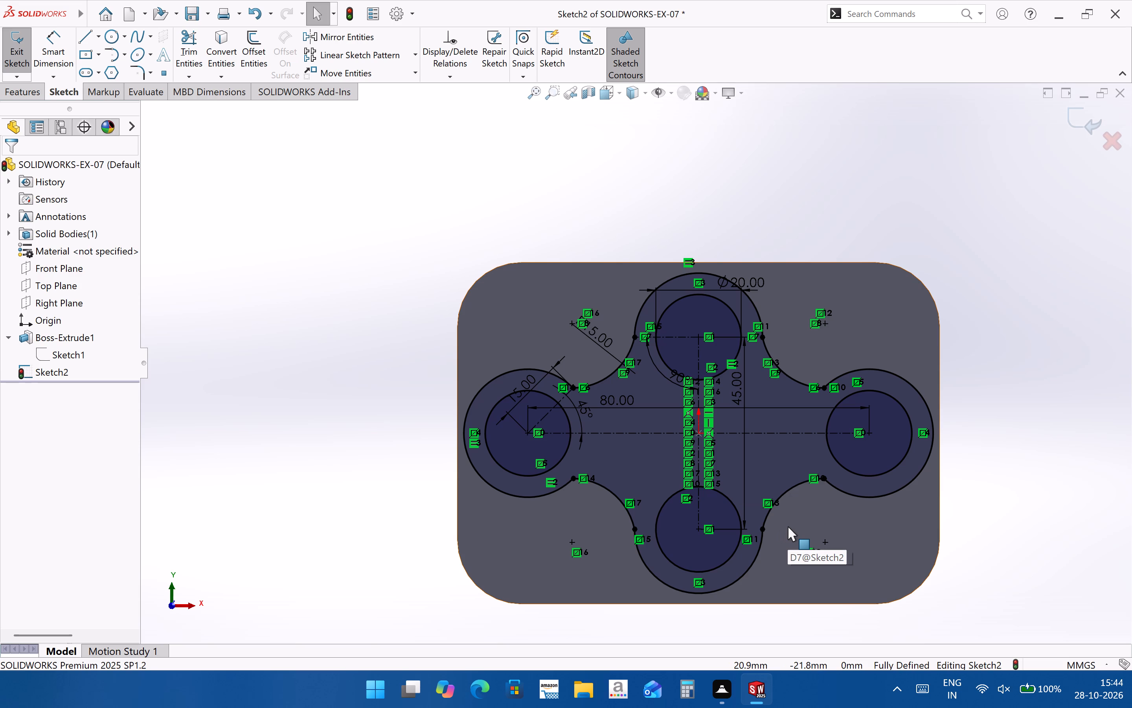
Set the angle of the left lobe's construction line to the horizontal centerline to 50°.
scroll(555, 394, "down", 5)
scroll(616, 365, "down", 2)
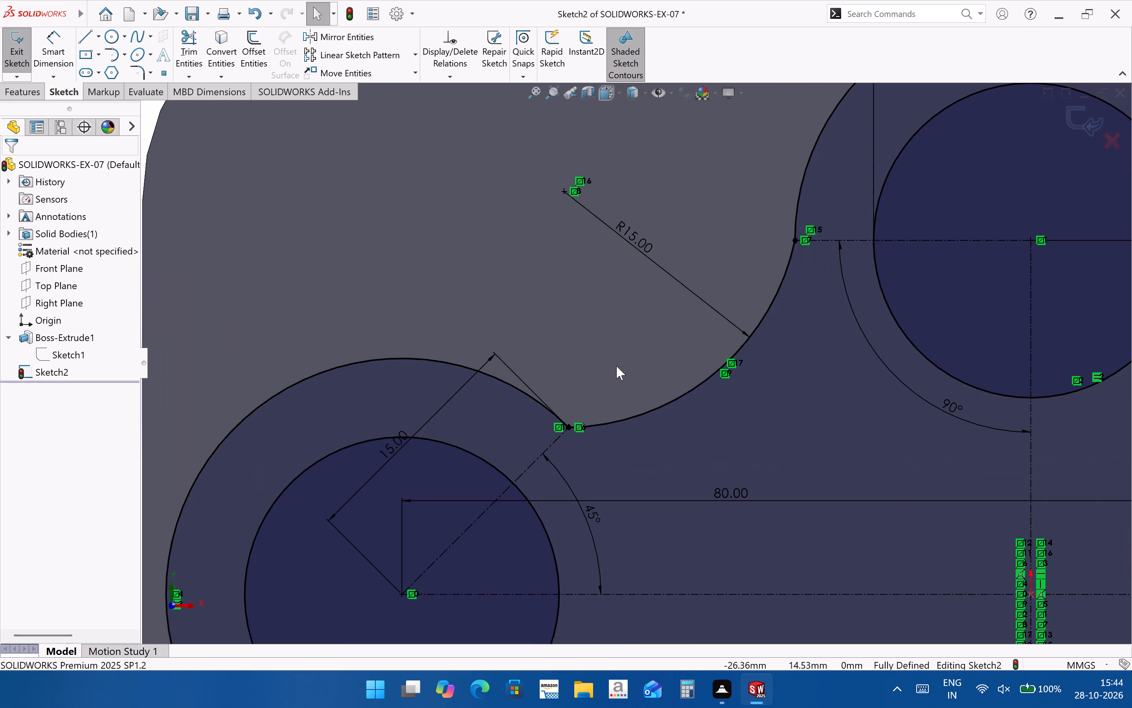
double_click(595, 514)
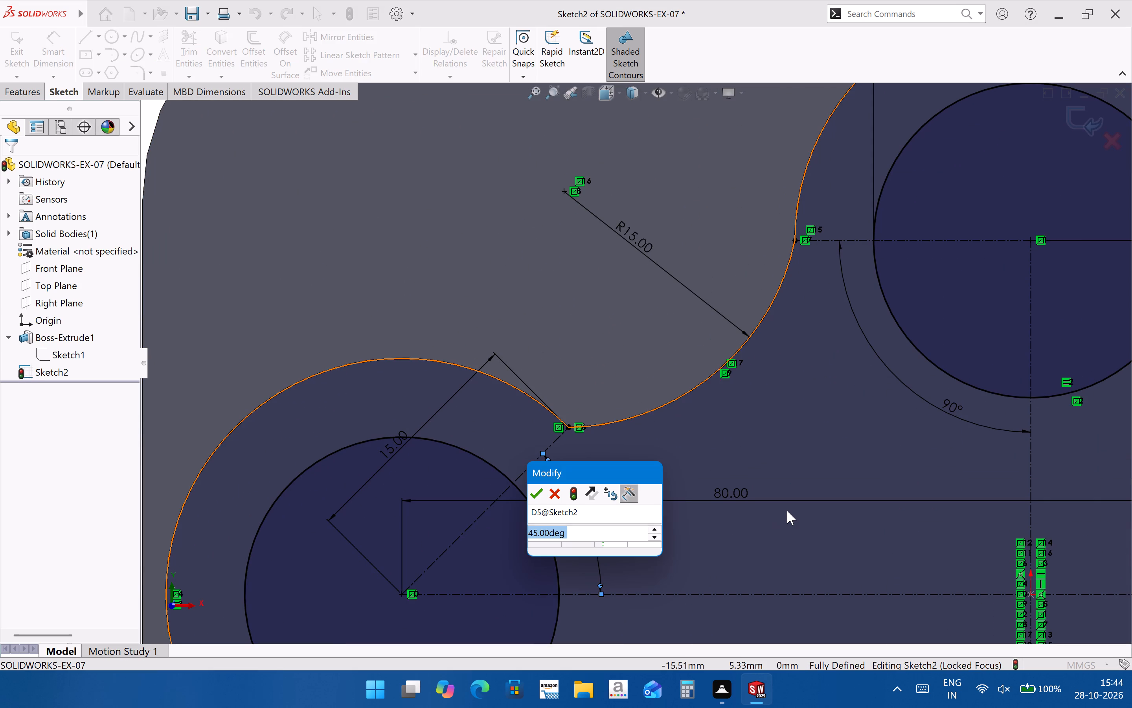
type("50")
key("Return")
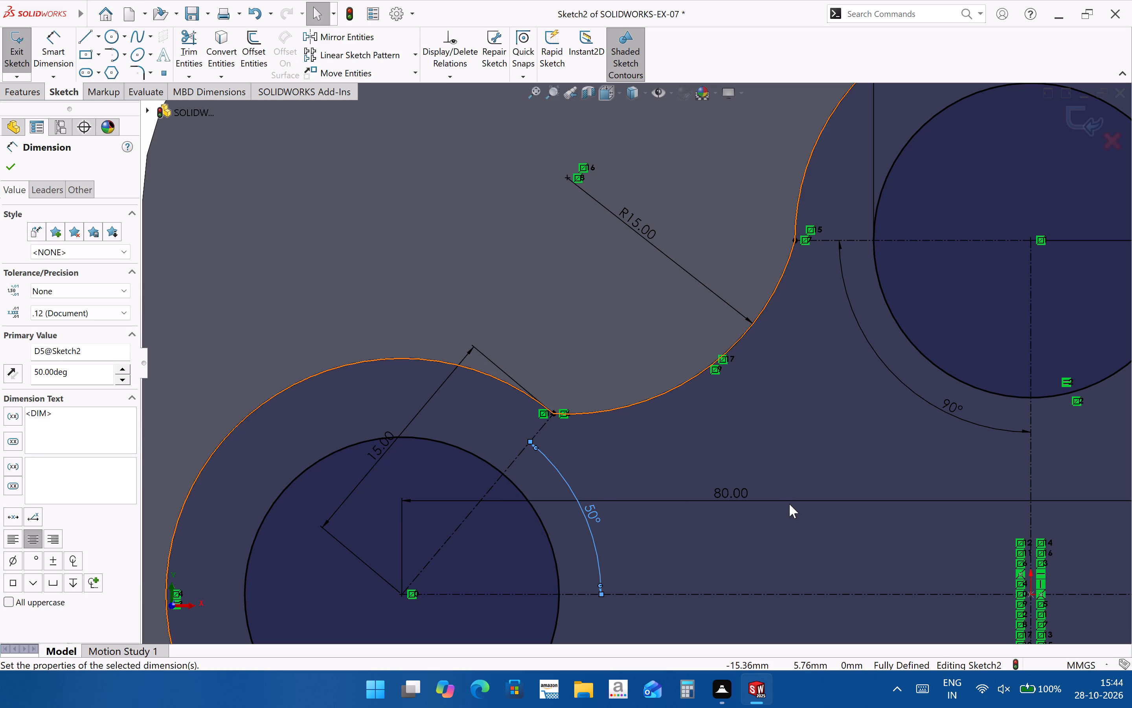
Set the angle of the left lobe's construction line to the horizontal centerline to 60°.
scroll(589, 404, "down", 3)
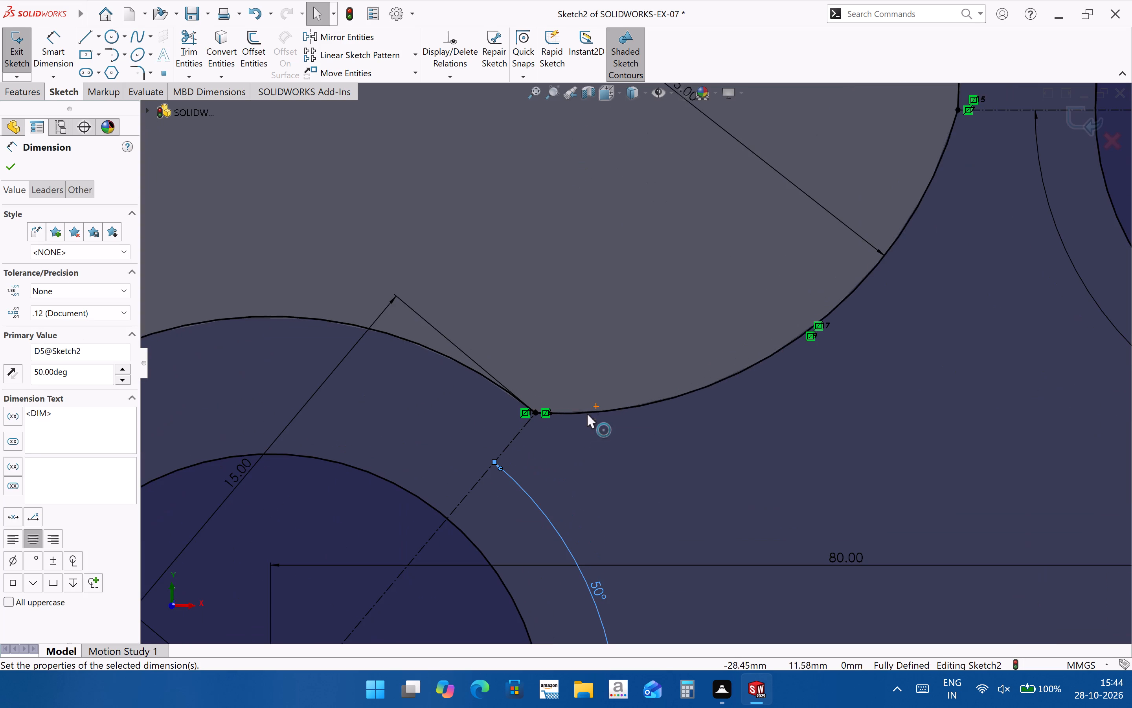
scroll(557, 412, "up", 6)
scroll(589, 417, "down", 2)
double_click(645, 438)
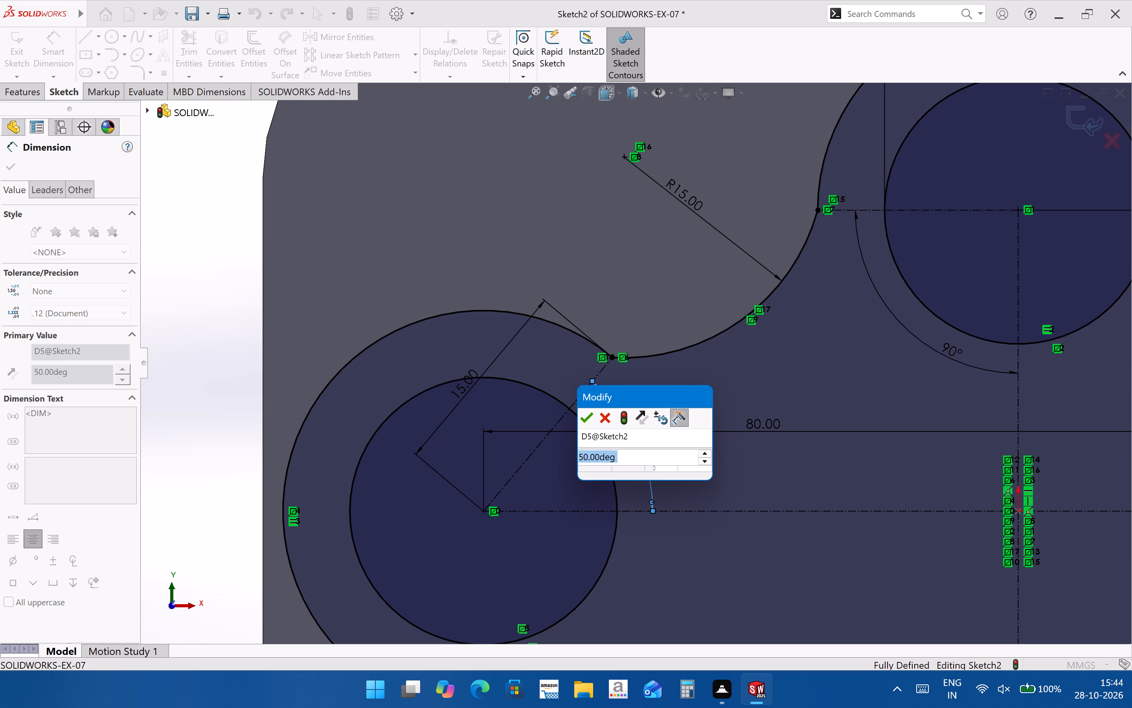
type("60")
key("Return")
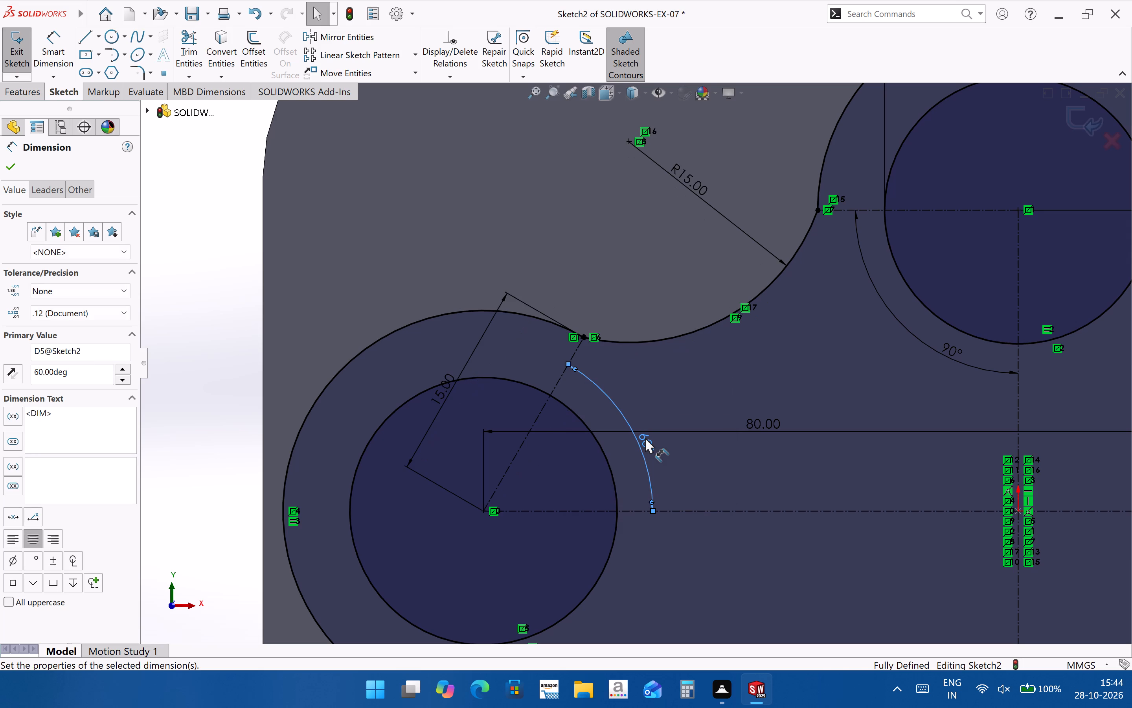
Examine the transition between the left lobe and its upper R15 arc, and the rest of the lobed outline.
scroll(613, 311, "down", 7)
middle_click_drag(572, 413, 572, 433)
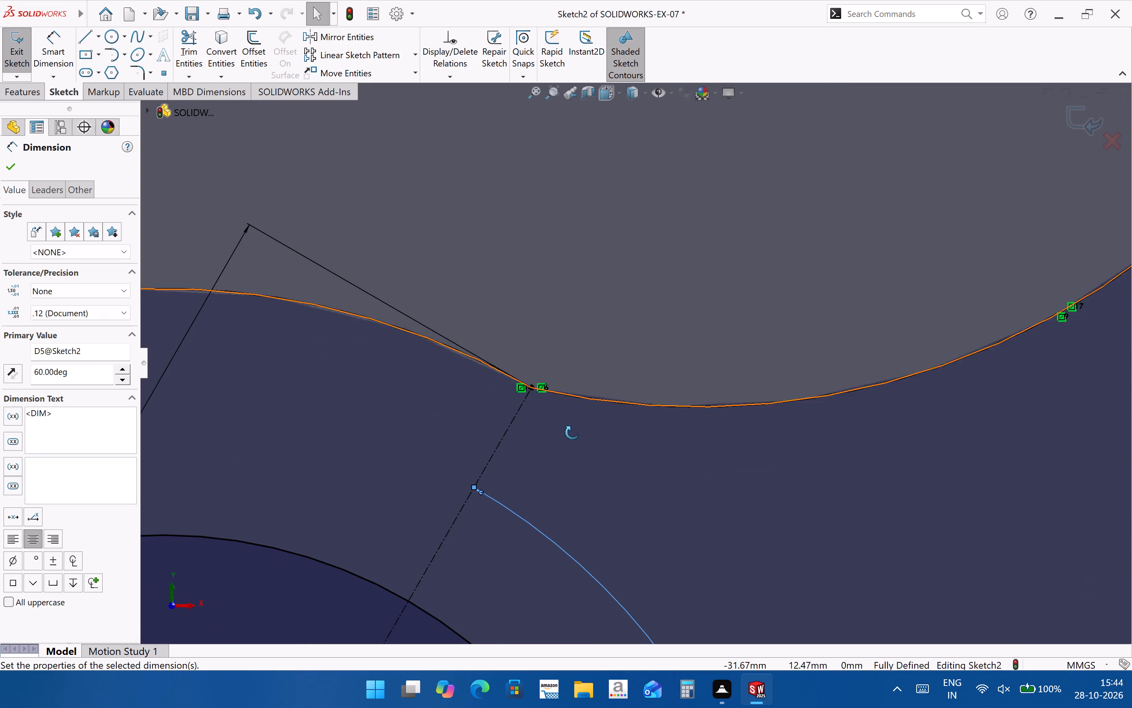
middle_click_drag(572, 433, 570, 495)
scroll(559, 430, "up", 6)
middle_click_drag(572, 432, 570, 417)
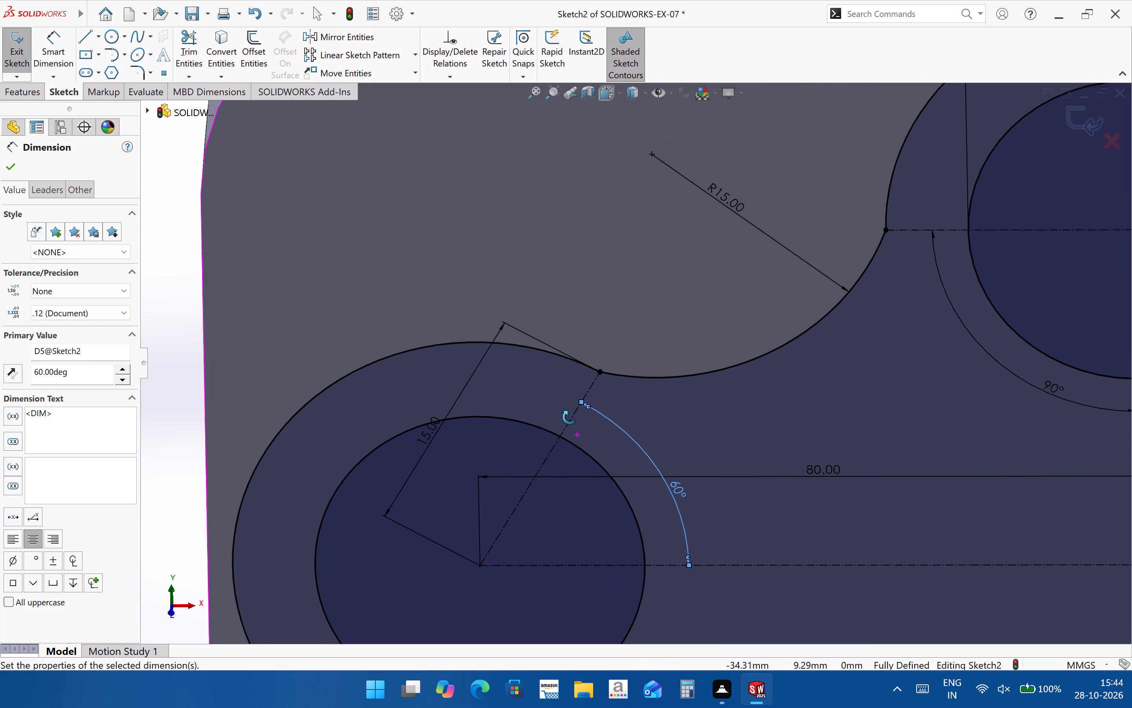
middle_click_drag(570, 417, 579, 308)
scroll(579, 308, "up", 1)
scroll(595, 376, "up", 5)
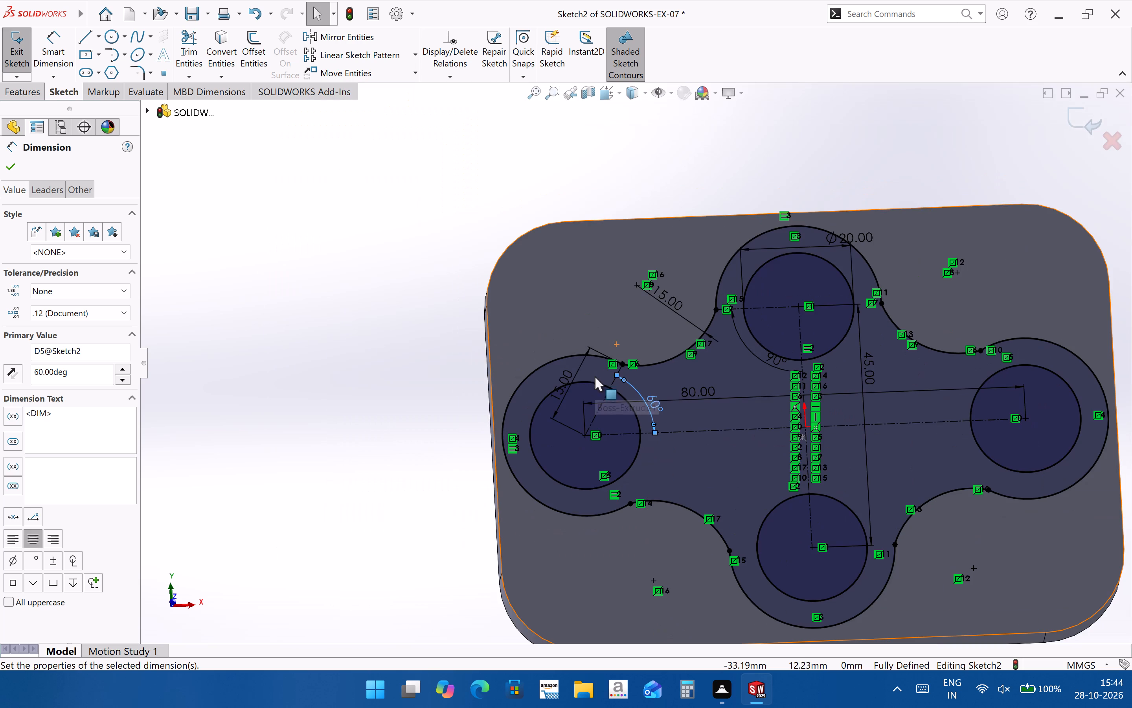
scroll(977, 510, "down", 3)
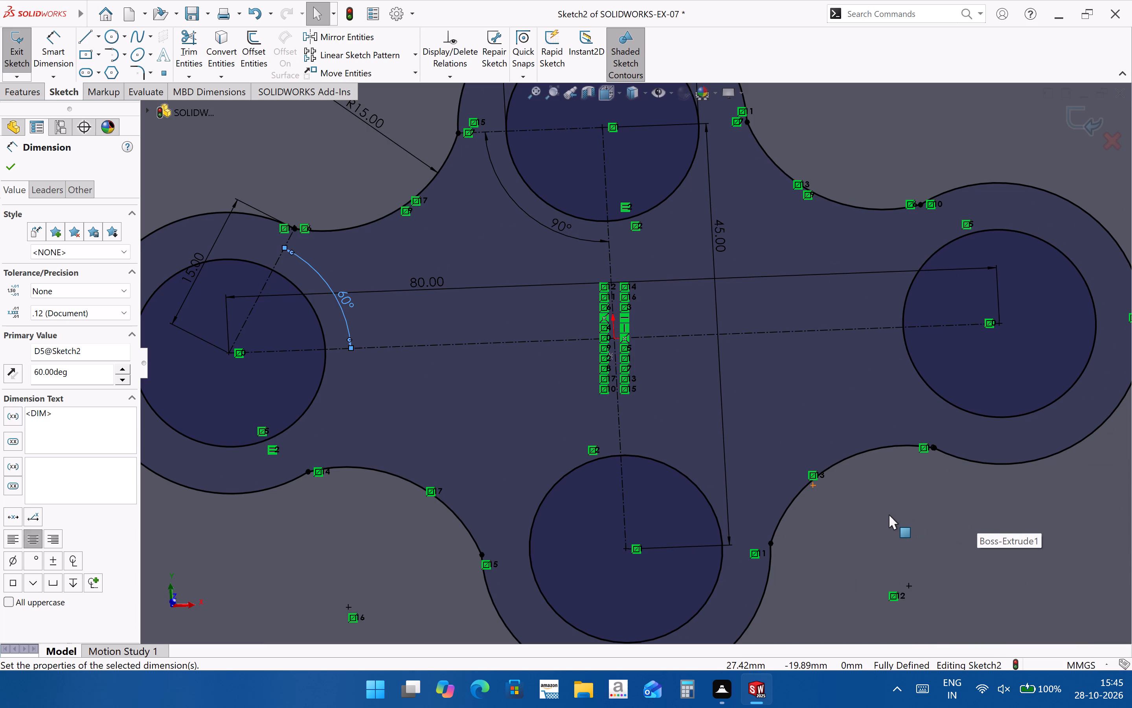
middle_click_drag(379, 254, 393, 318)
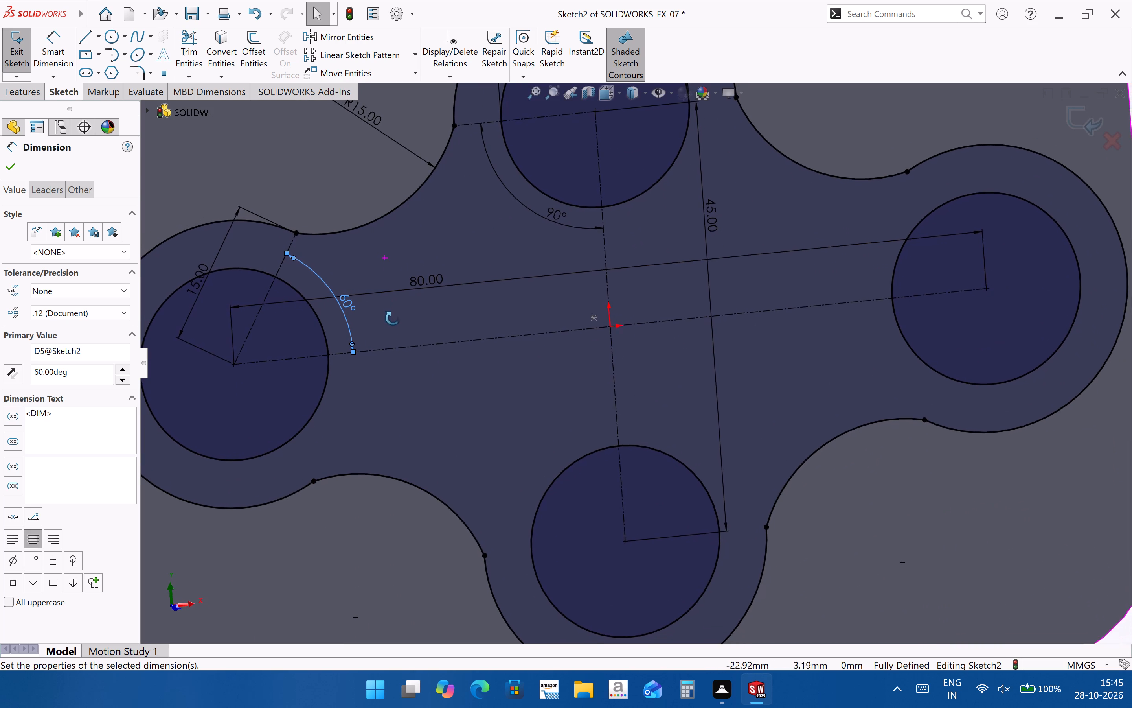
middle_click_drag(393, 318, 364, 281)
scroll(404, 307, "up", 3)
scroll(406, 291, "down", 3)
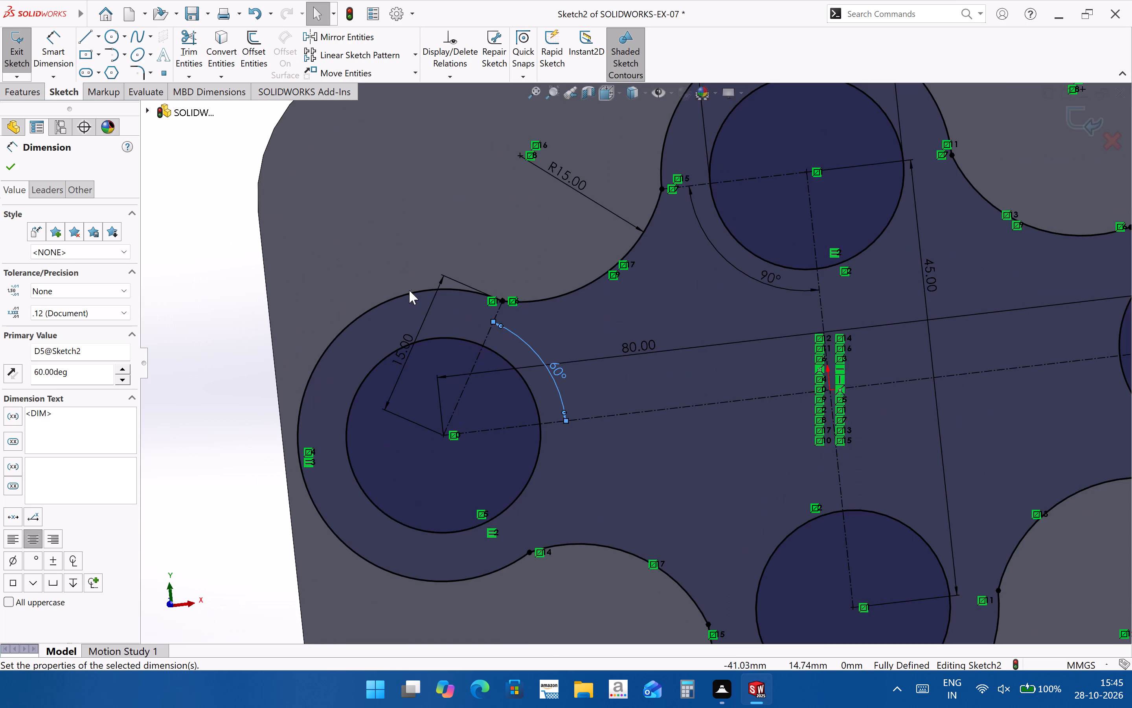
scroll(490, 298, "down", 3)
middle_click_drag(521, 318, 519, 348)
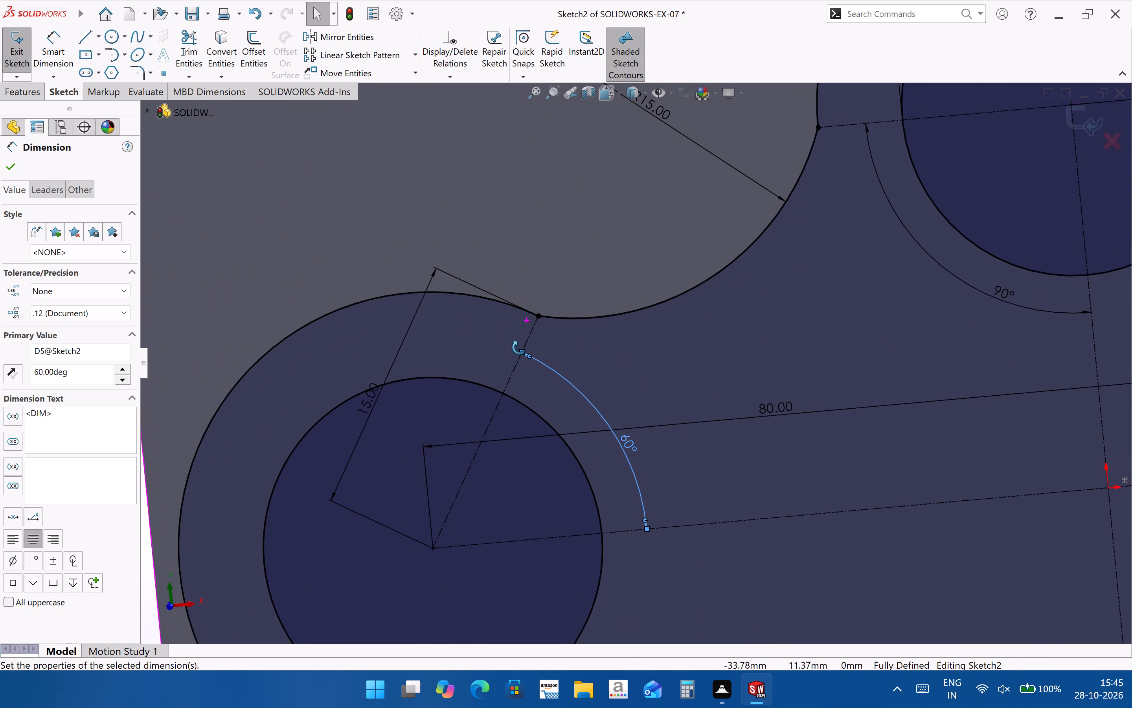
middle_click_drag(519, 348, 524, 382)
scroll(551, 385, "up", 5)
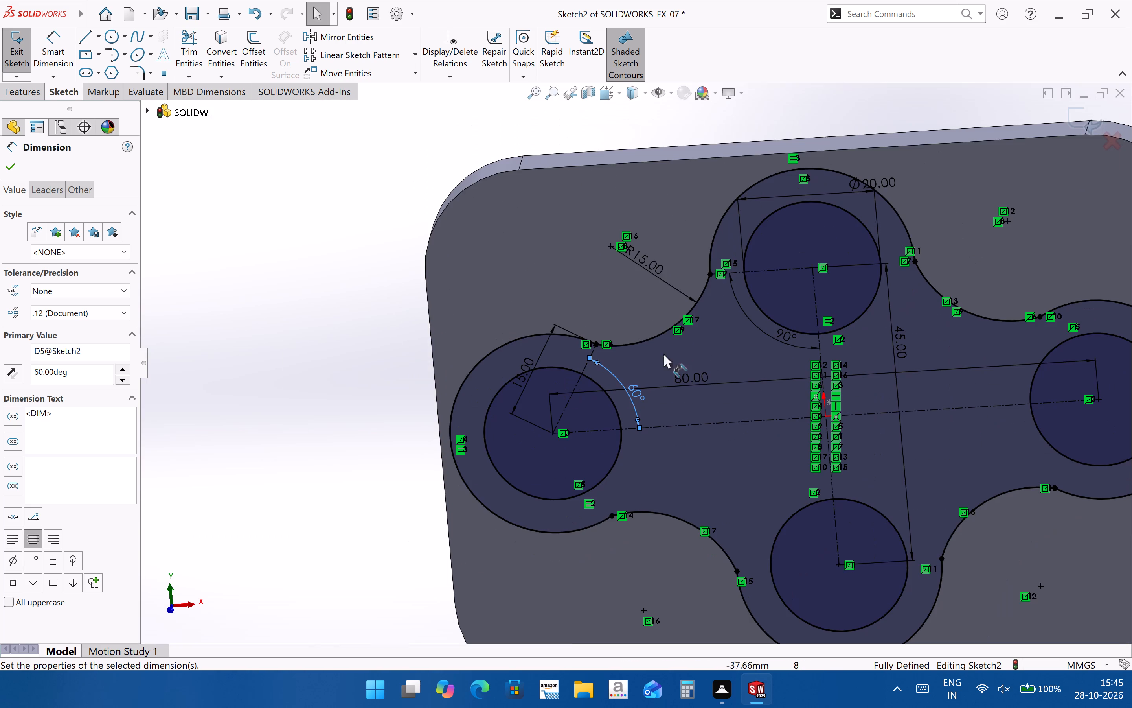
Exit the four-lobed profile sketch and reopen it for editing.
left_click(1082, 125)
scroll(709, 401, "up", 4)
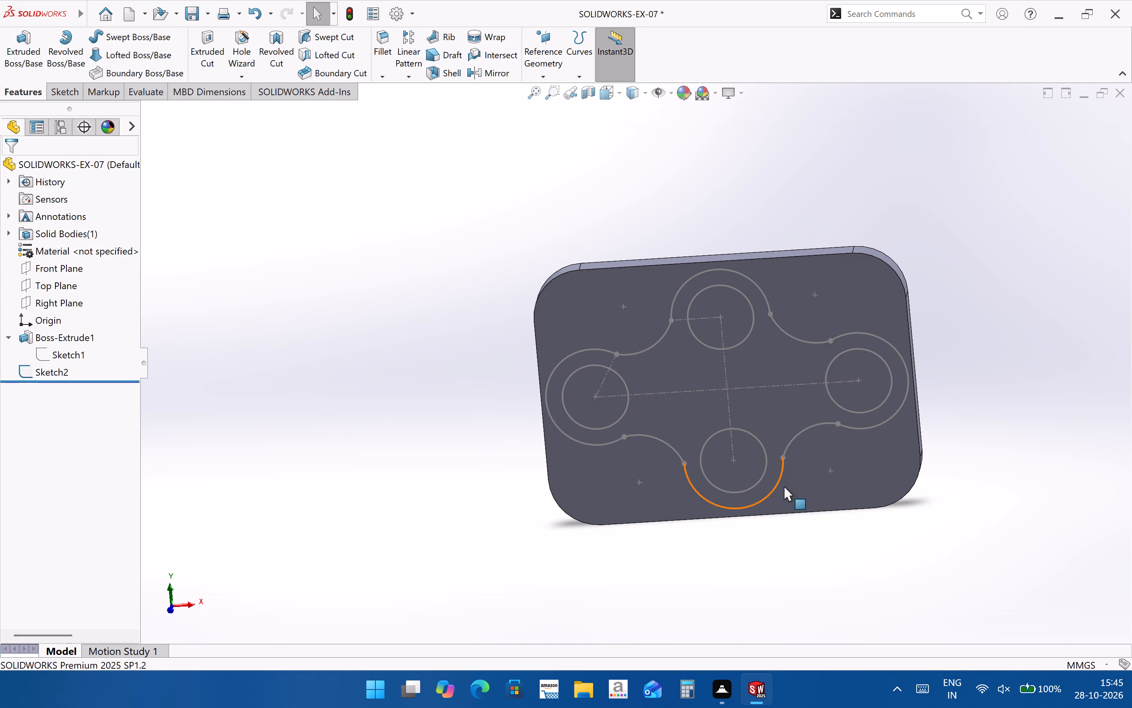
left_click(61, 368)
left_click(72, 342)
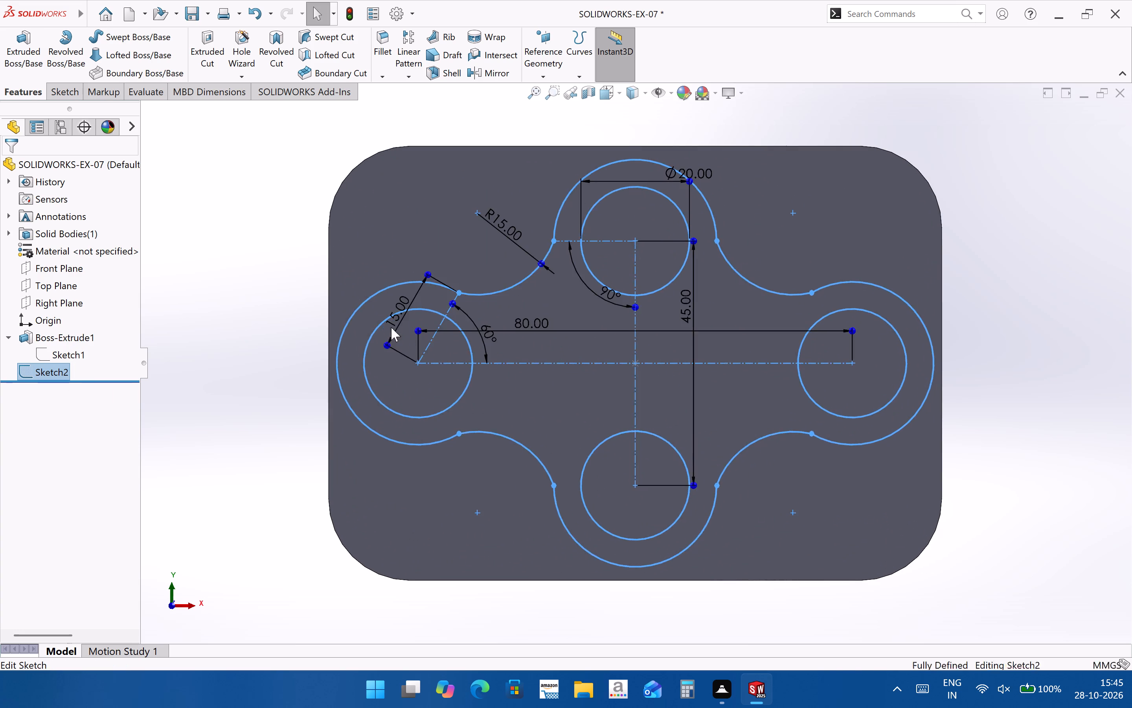
Extrude the four-lobed profile with its four circular openings upward from the plate, blind to 25-7.5 (17.5 mm), merged with the plate.
left_click(33, 90)
left_click(31, 62)
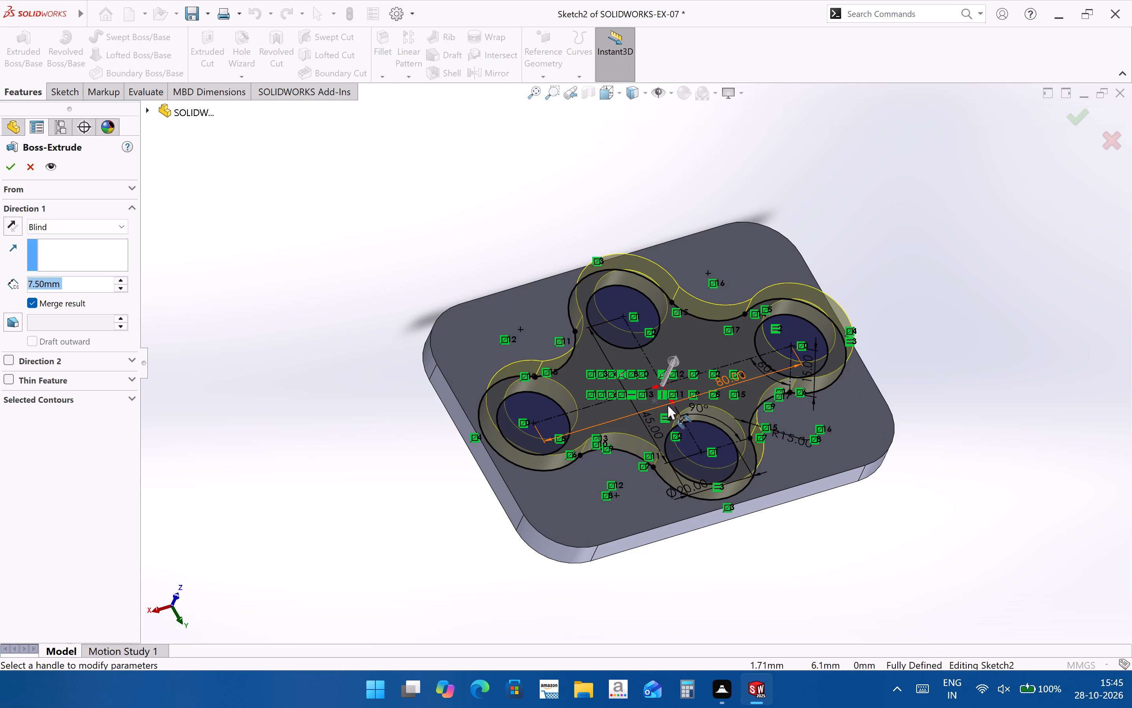
scroll(807, 485, "down", 2)
middle_click_drag(689, 469, 672, 365)
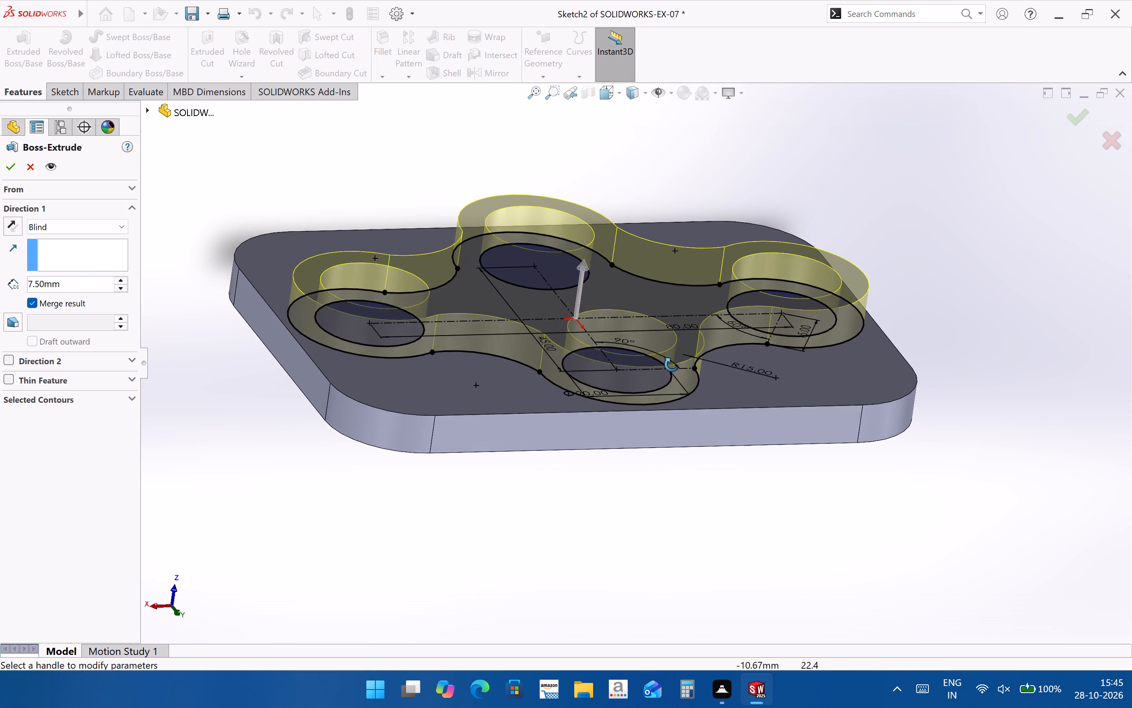
middle_click_drag(672, 365, 715, 516)
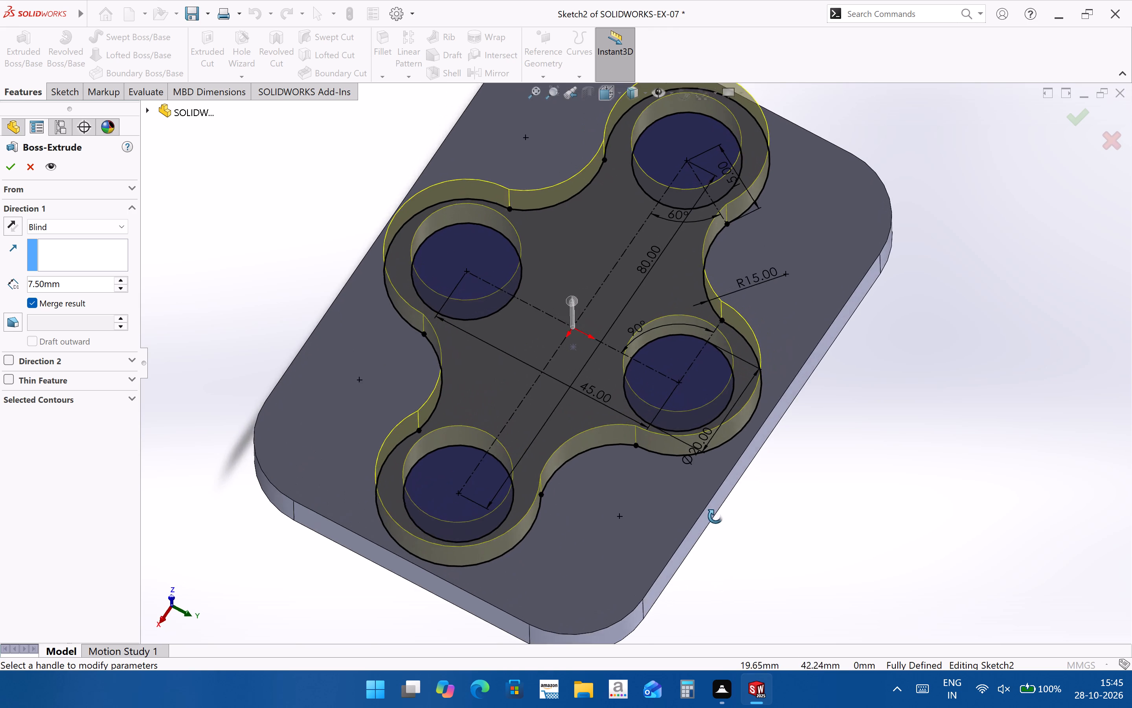
middle_click_drag(715, 516, 699, 367)
left_click(90, 283)
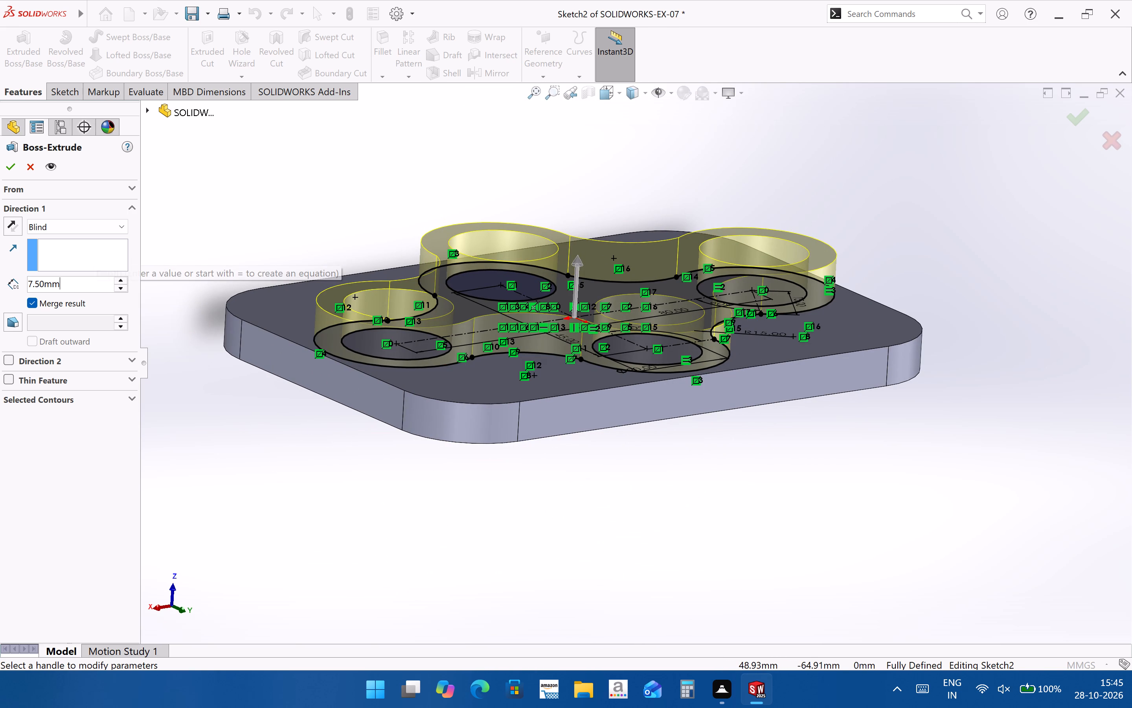
left_click_drag(90, 283, 0, 281)
key("BackSpace")
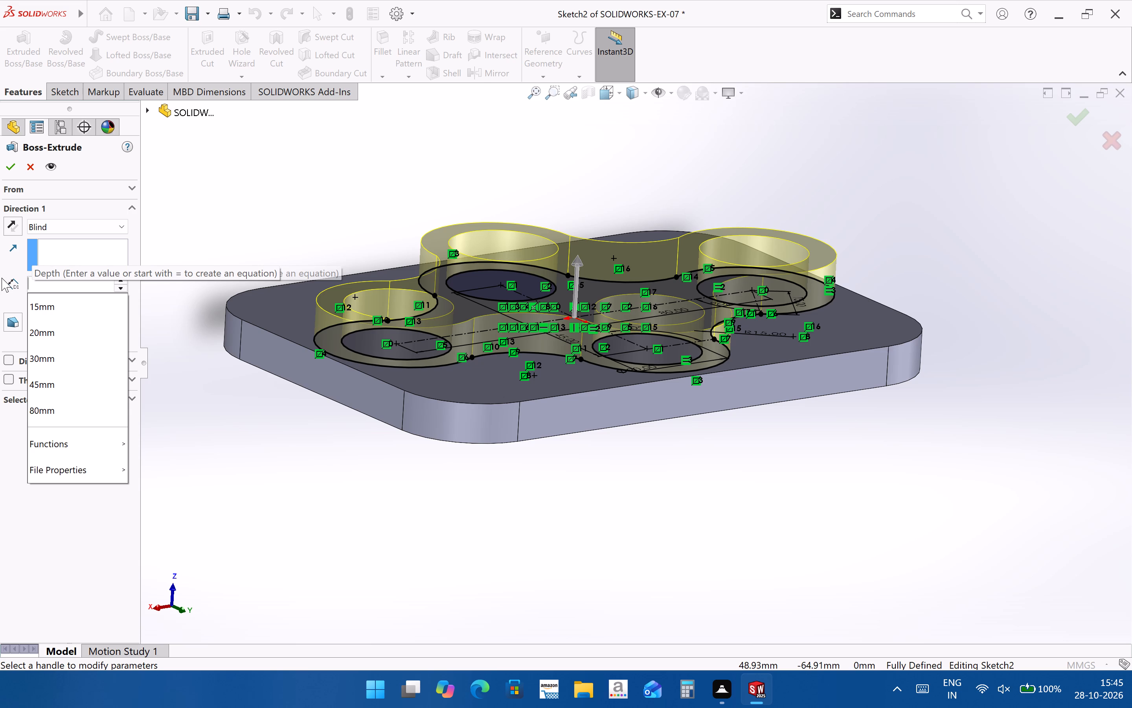
type("25")
key("minus")
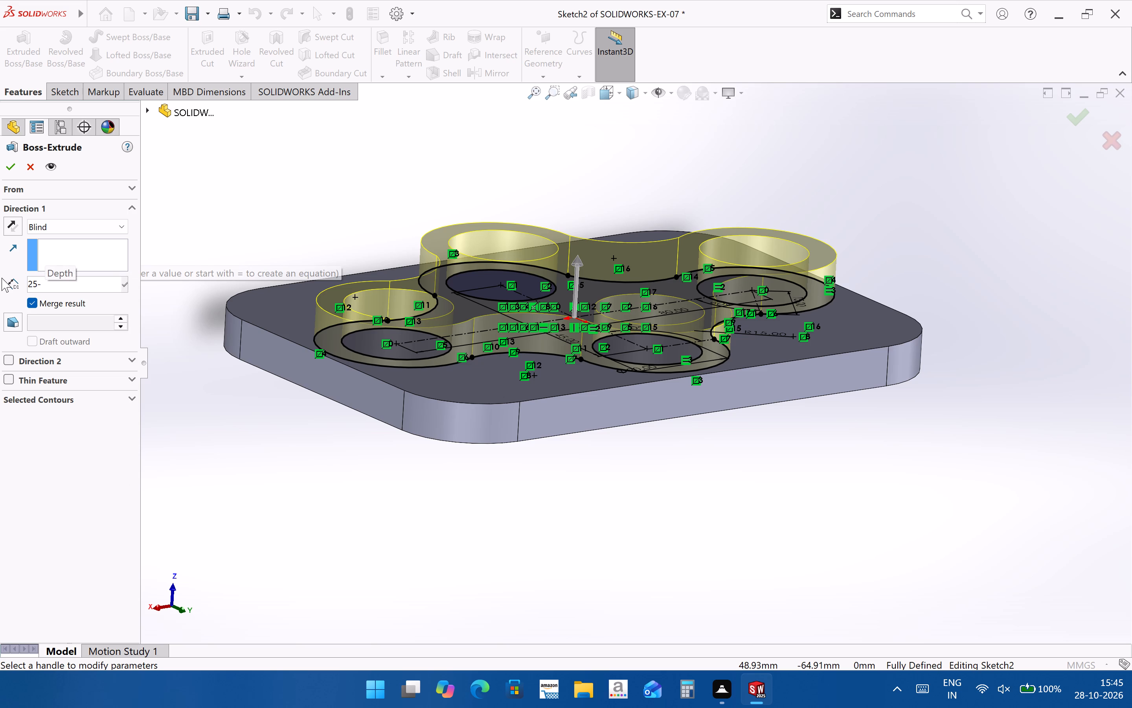
type("7.")
key("5")
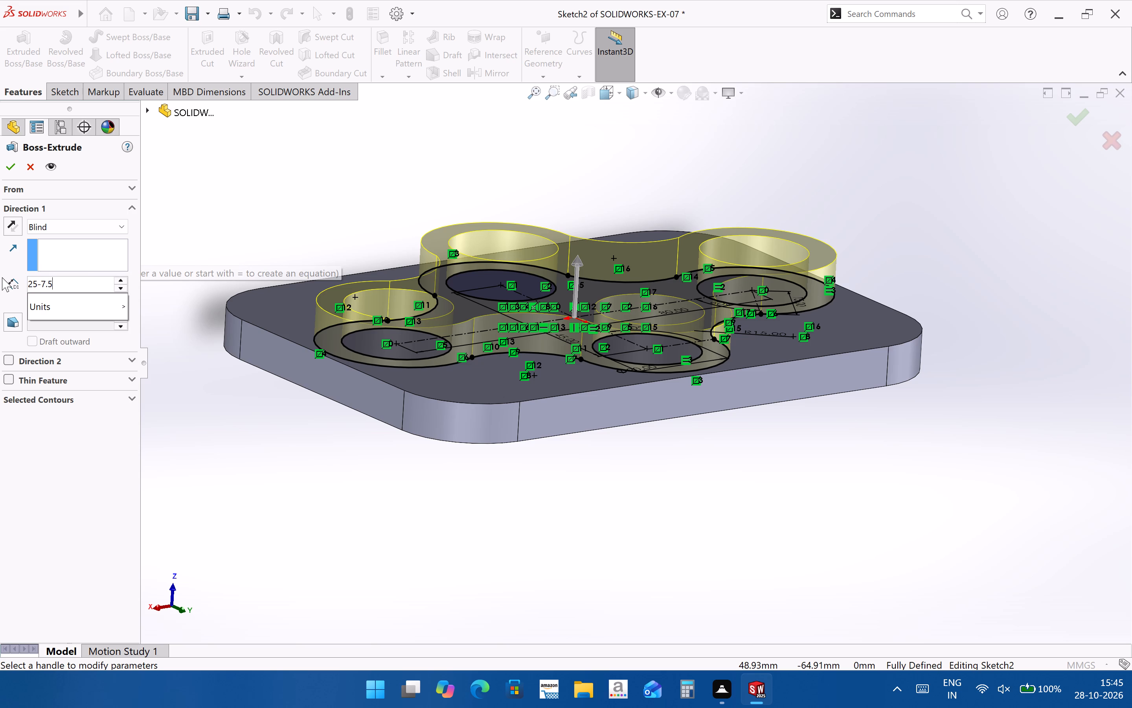
key("Return")
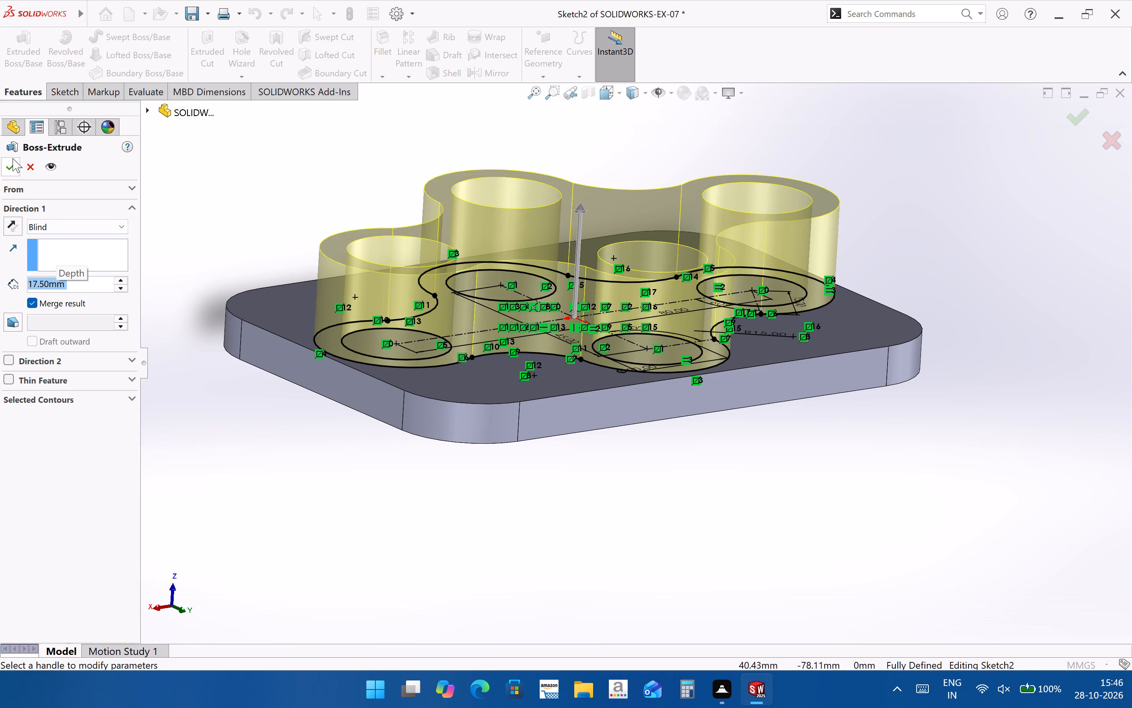
left_click(8, 172)
left_click(617, 517)
Examine the extruded four-lobed boss and its holes on the base plate from several angles.
scroll(522, 455, "up", 3)
middle_click_drag(508, 445, 508, 446)
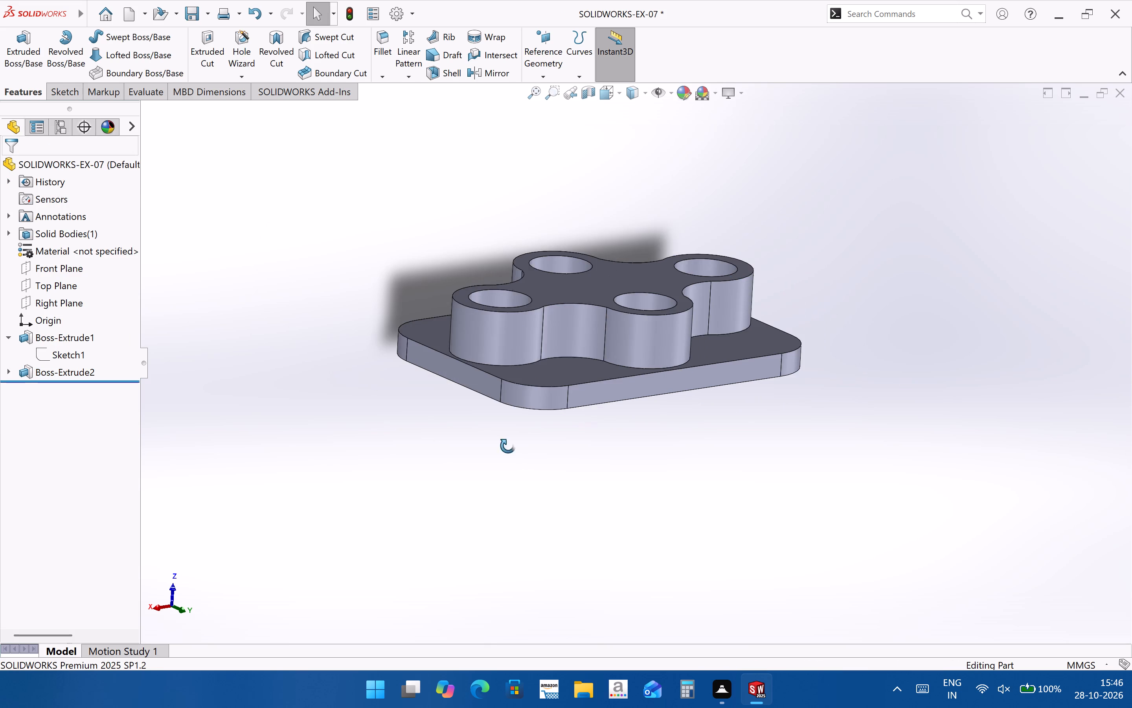
middle_click_drag(508, 446, 481, 533)
scroll(606, 455, "up", 2)
scroll(551, 327, "down", 1)
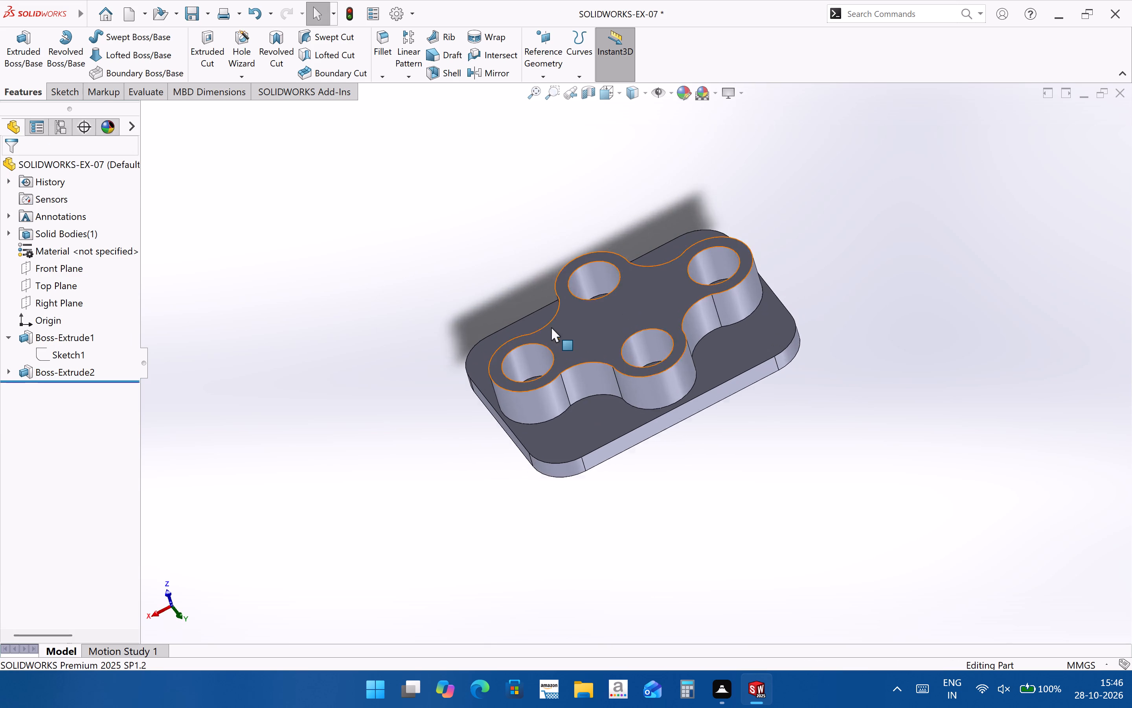
scroll(551, 327, "down", 2)
middle_click_drag(588, 380, 610, 243)
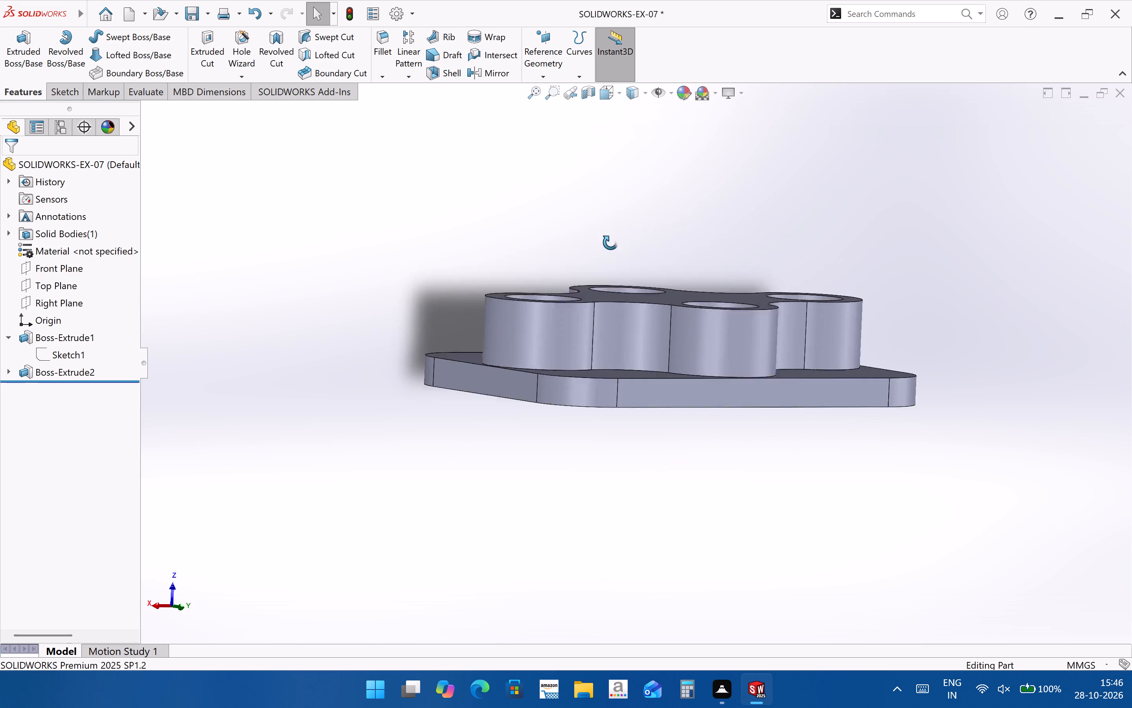
middle_click_drag(610, 243, 646, 305)
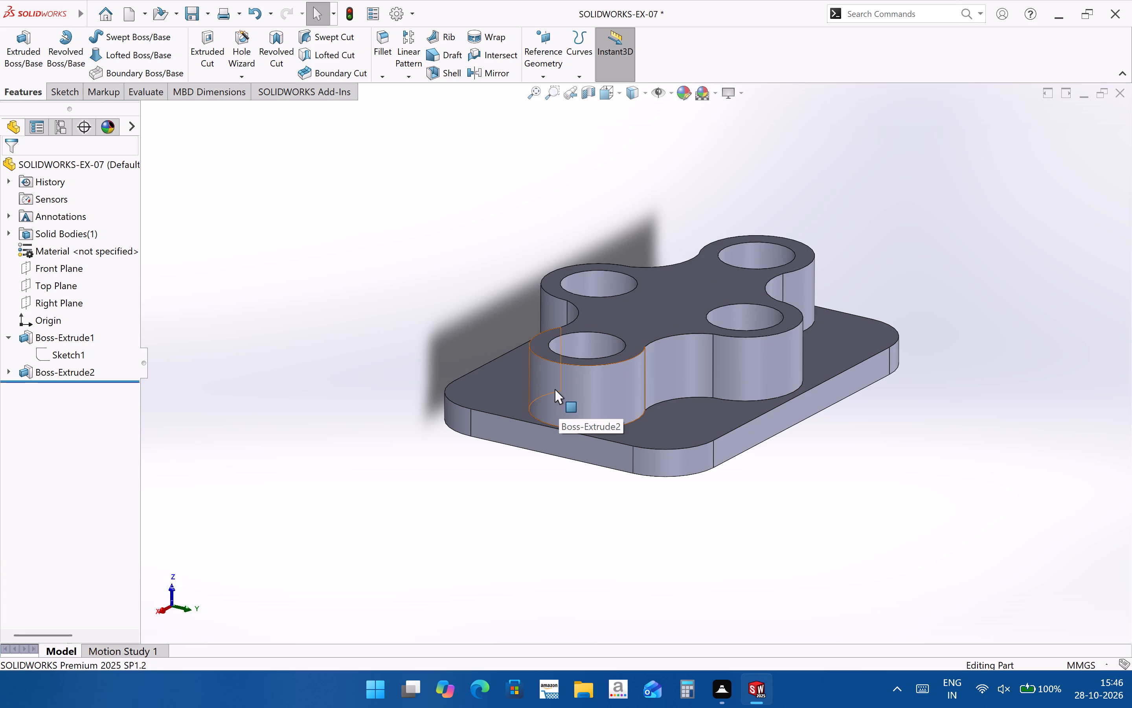
Examine the concave R15 walls between the boss lobes and the four circular holes from several angles.
left_click(588, 340)
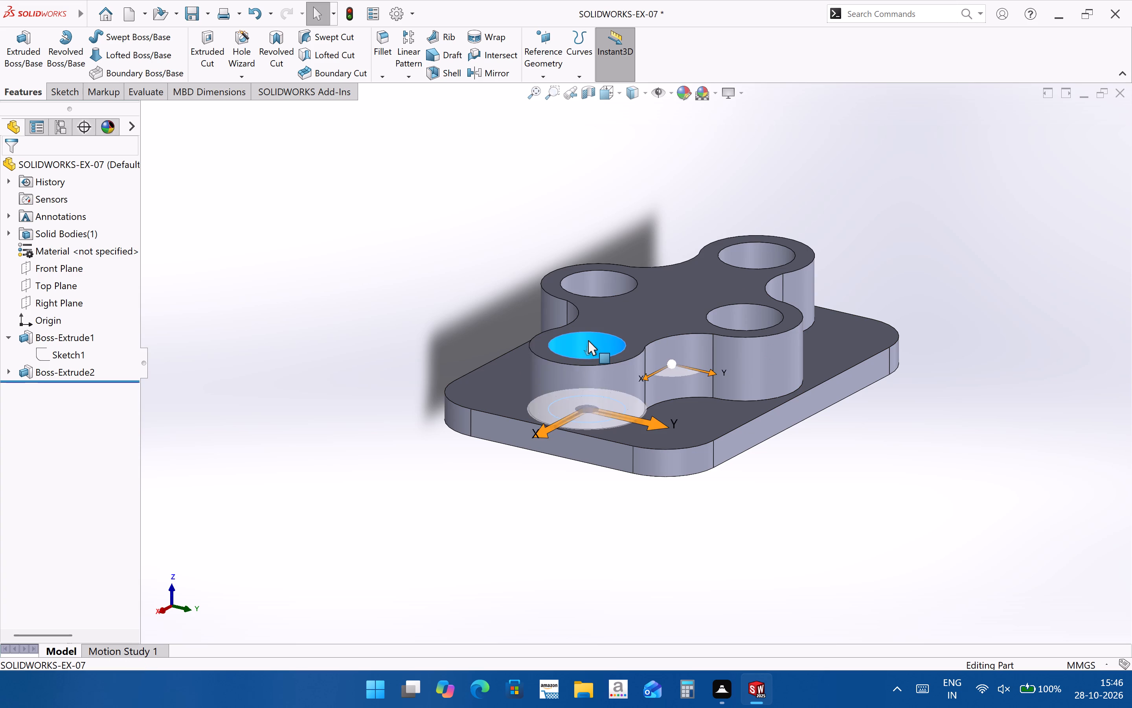
left_click(917, 481)
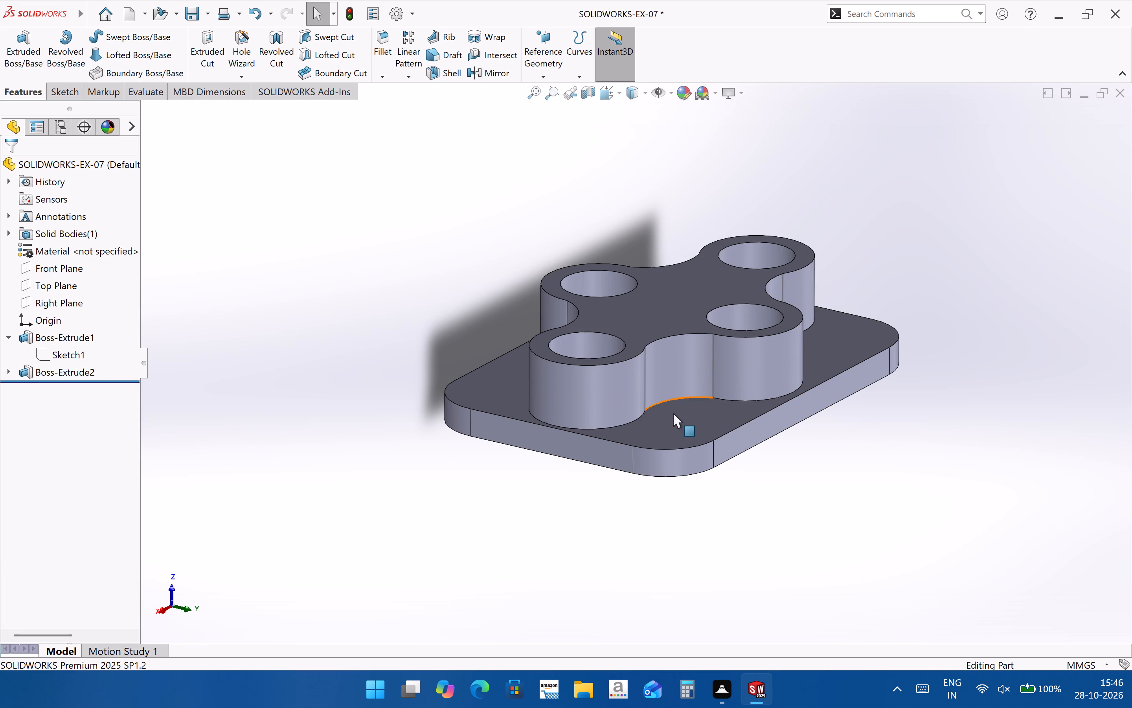
middle_click_drag(673, 413, 655, 460)
left_click(649, 411)
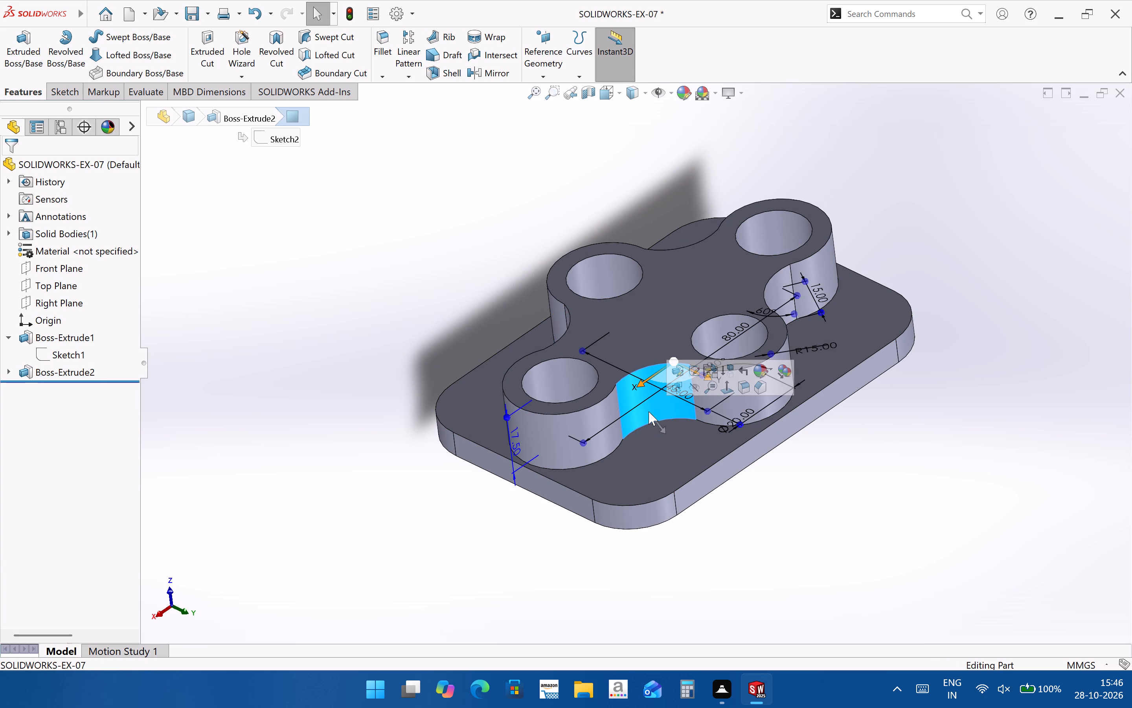
left_click(812, 616)
middle_click_drag(571, 360, 670, 361)
left_click(634, 349)
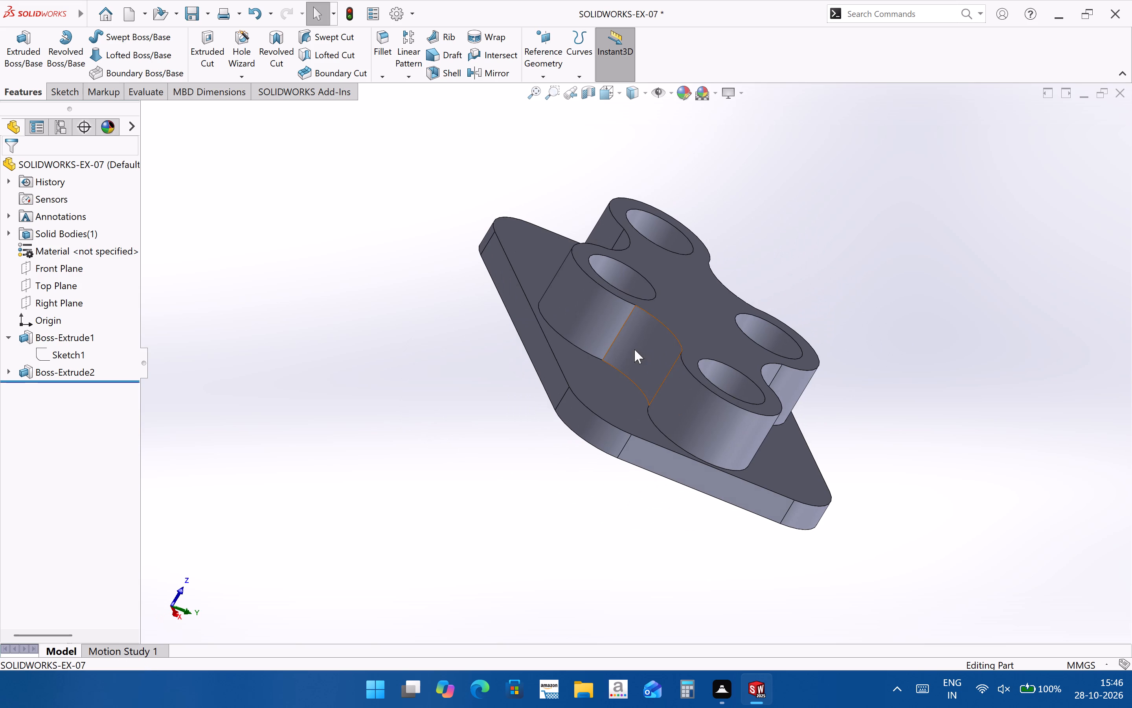
middle_click_drag(750, 444, 635, 408)
left_click(796, 318)
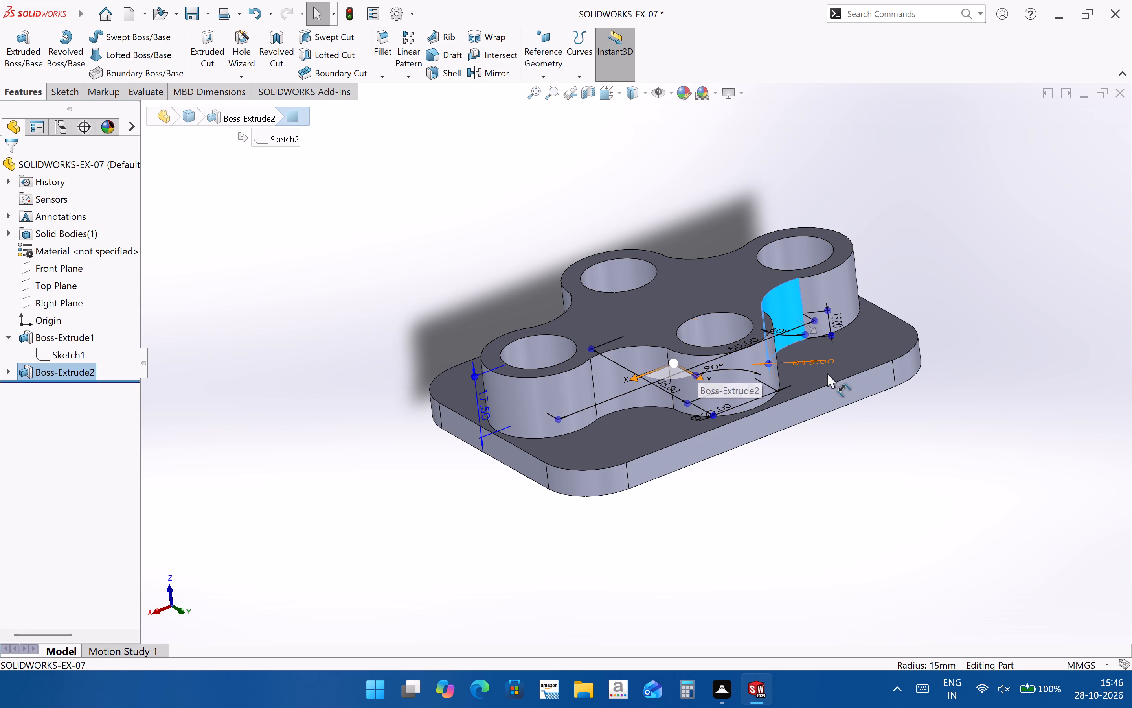
left_click(883, 486)
left_click(786, 305)
middle_click_drag(735, 321, 737, 443)
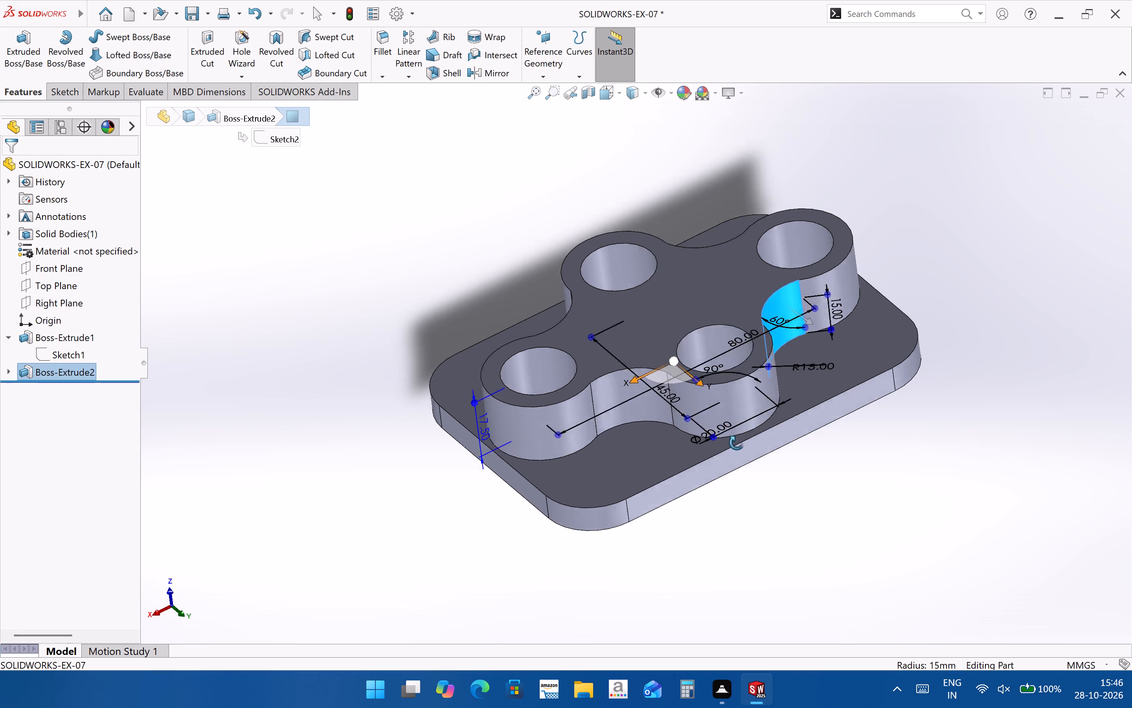
middle_click_drag(737, 443, 754, 597)
left_click(711, 273)
middle_click_drag(658, 363, 637, 191)
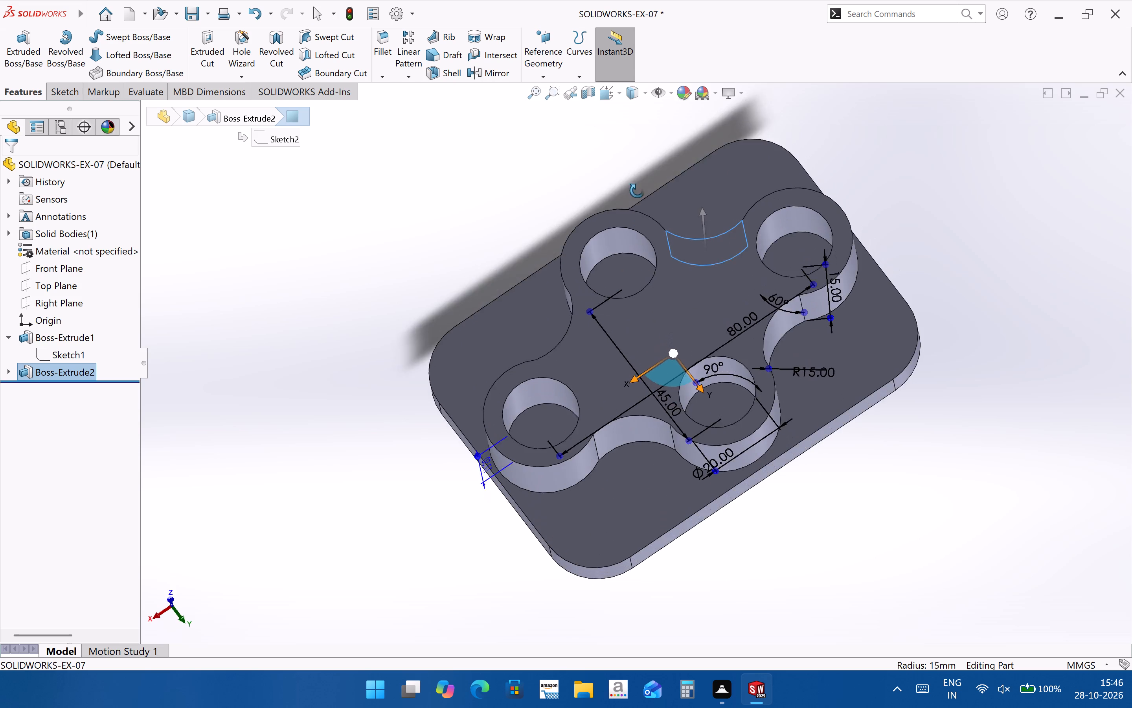
middle_click_drag(637, 191, 633, 162)
left_click(964, 428)
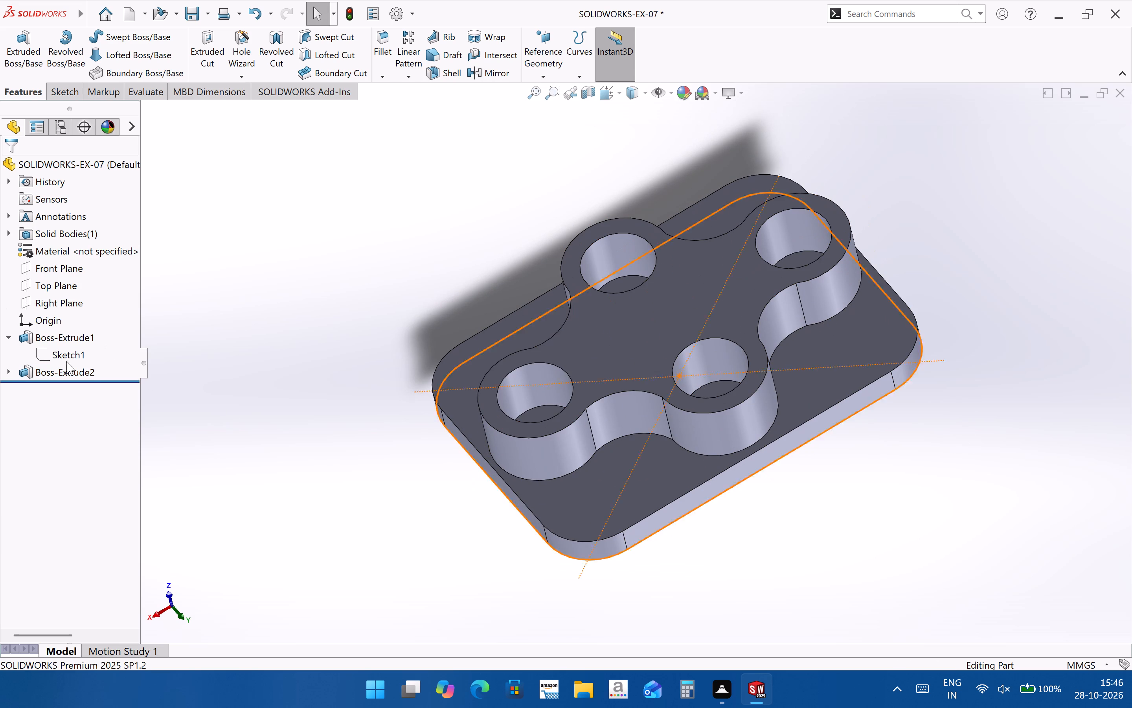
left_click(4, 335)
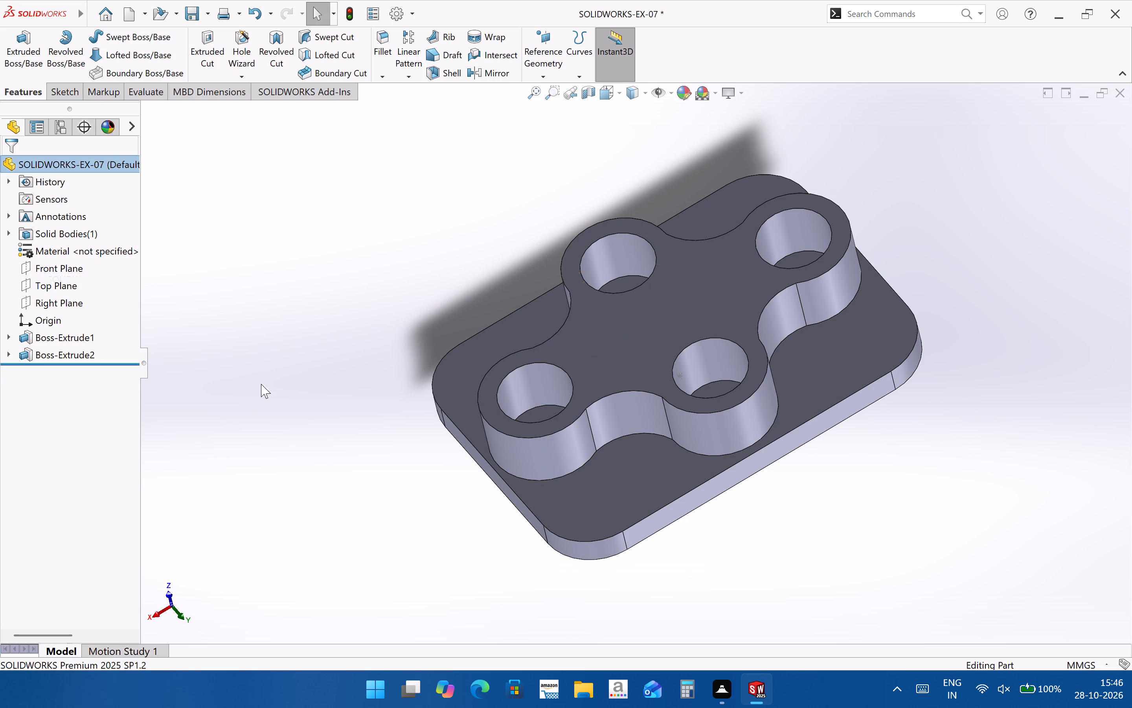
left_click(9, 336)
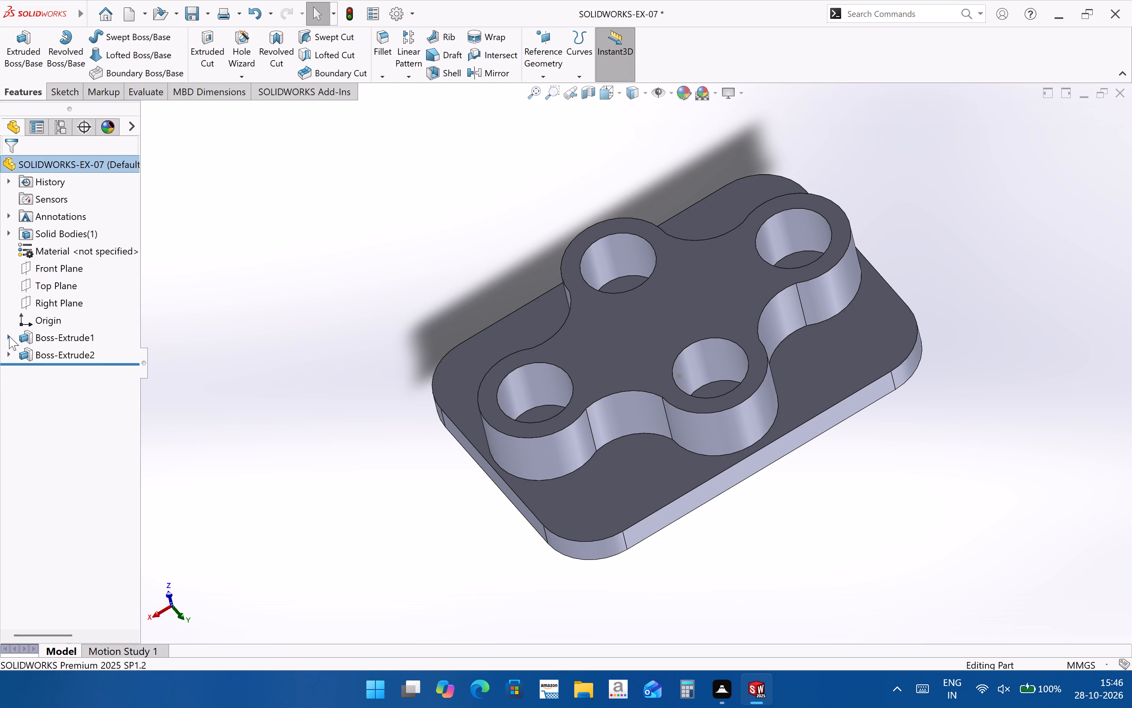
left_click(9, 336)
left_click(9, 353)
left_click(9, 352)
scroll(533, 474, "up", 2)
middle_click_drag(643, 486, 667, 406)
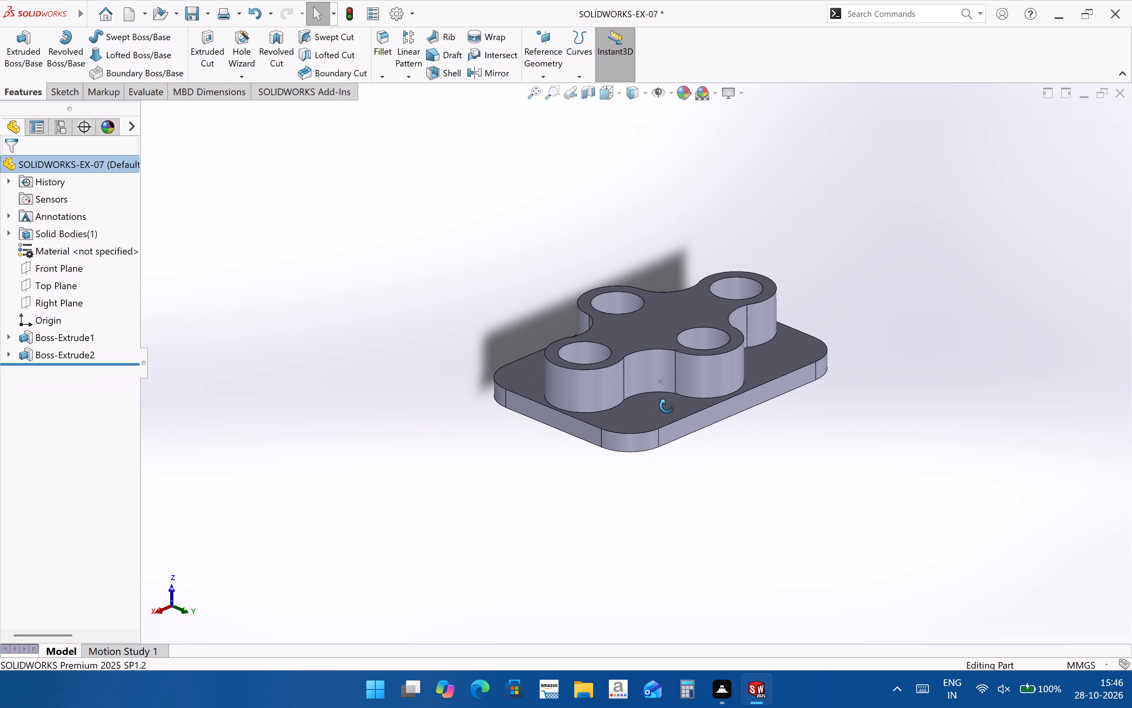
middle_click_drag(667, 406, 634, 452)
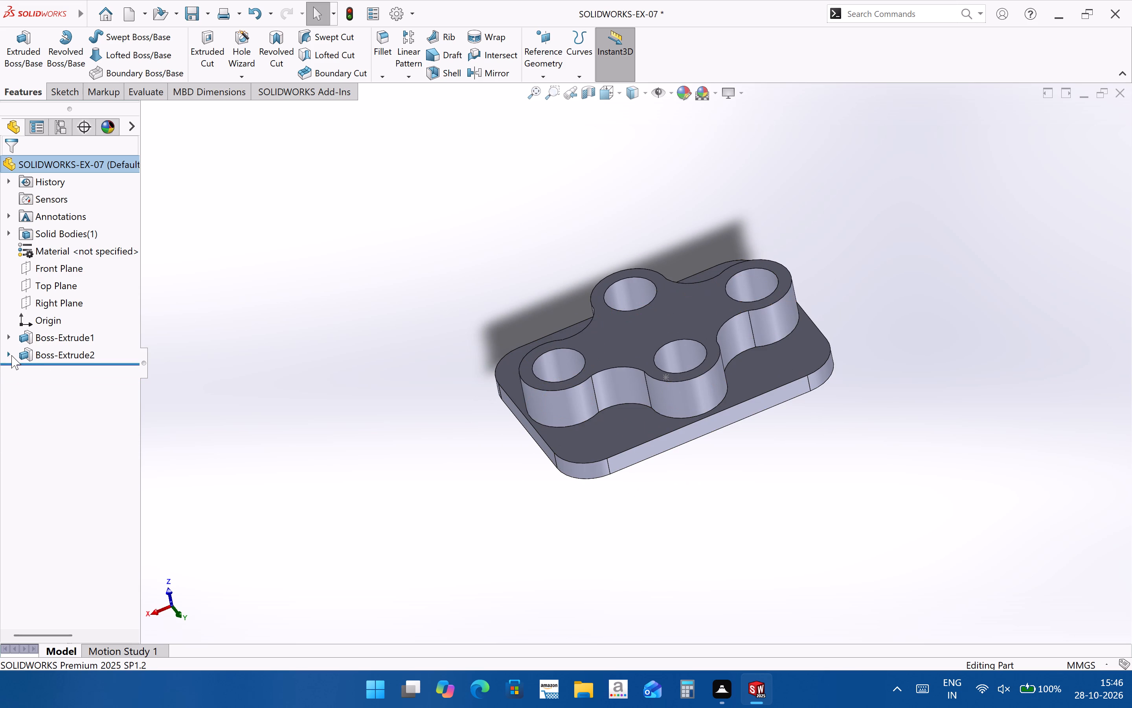
Reopen Sketch2, the four-lobed profile of the boss extrusion, for editing.
left_click(10, 355)
left_click(67, 371)
left_click(79, 345)
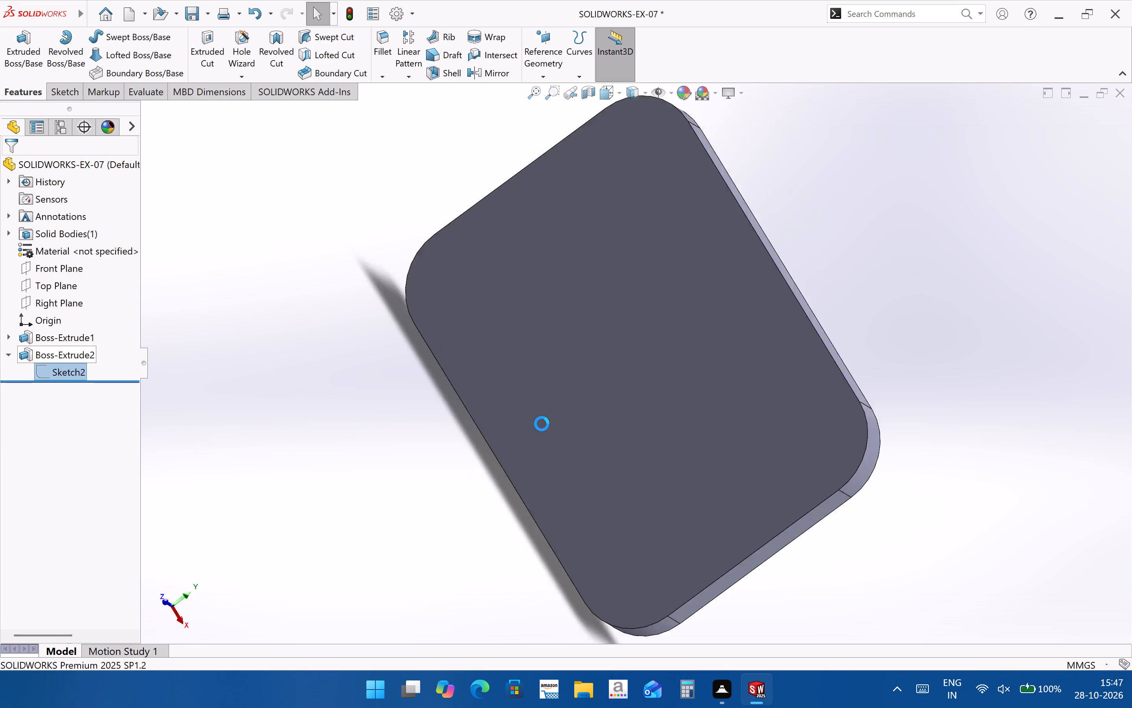
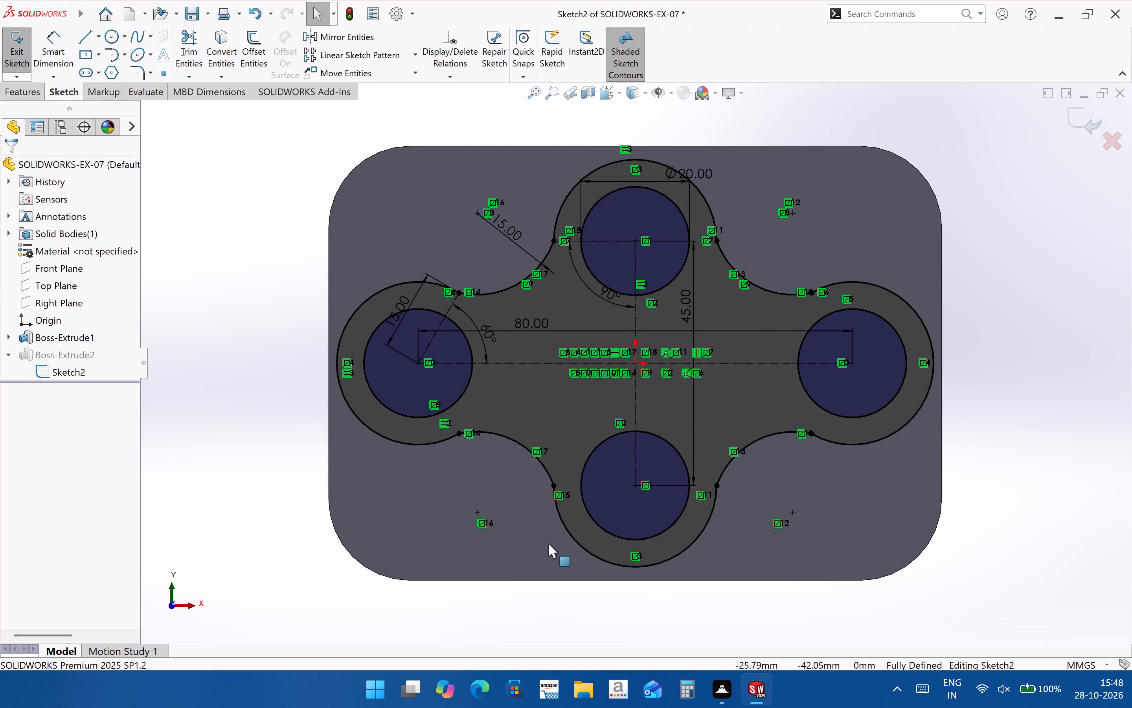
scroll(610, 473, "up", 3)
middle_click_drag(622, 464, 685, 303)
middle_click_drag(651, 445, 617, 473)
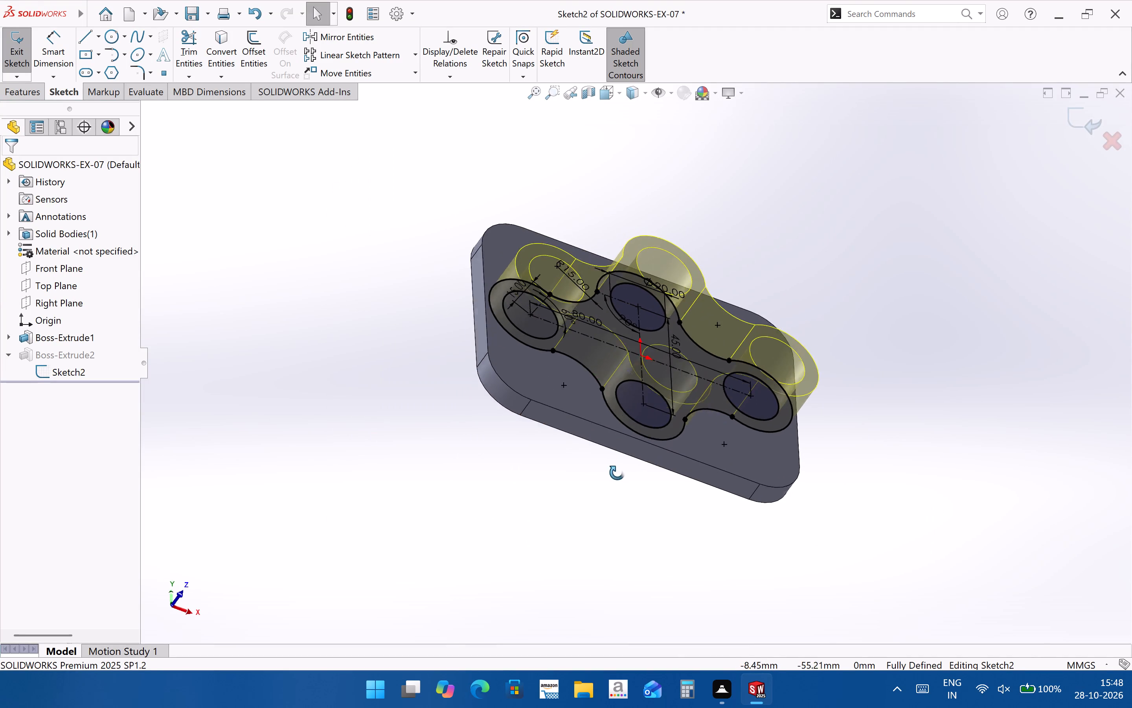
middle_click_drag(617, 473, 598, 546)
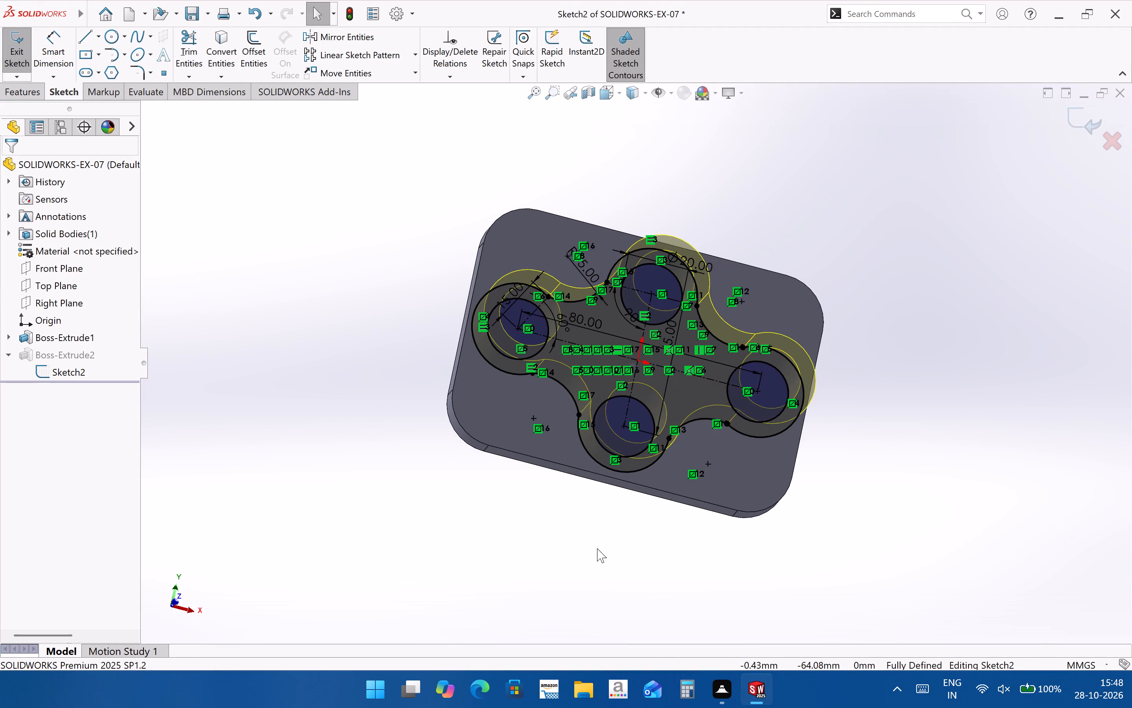
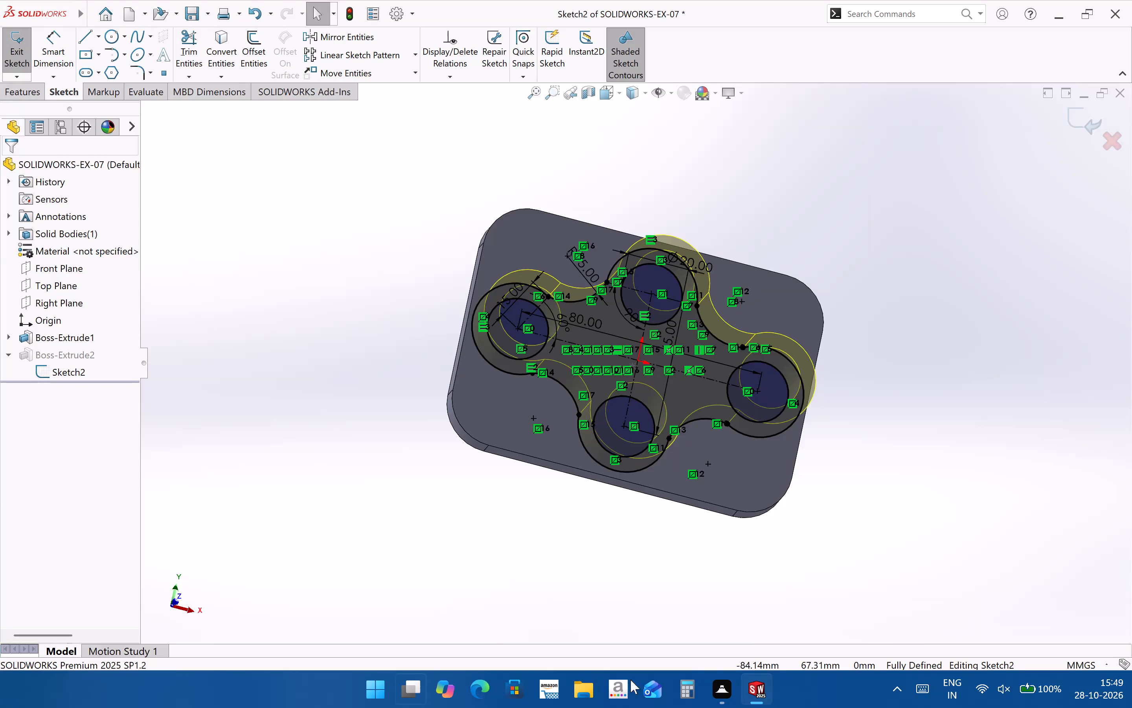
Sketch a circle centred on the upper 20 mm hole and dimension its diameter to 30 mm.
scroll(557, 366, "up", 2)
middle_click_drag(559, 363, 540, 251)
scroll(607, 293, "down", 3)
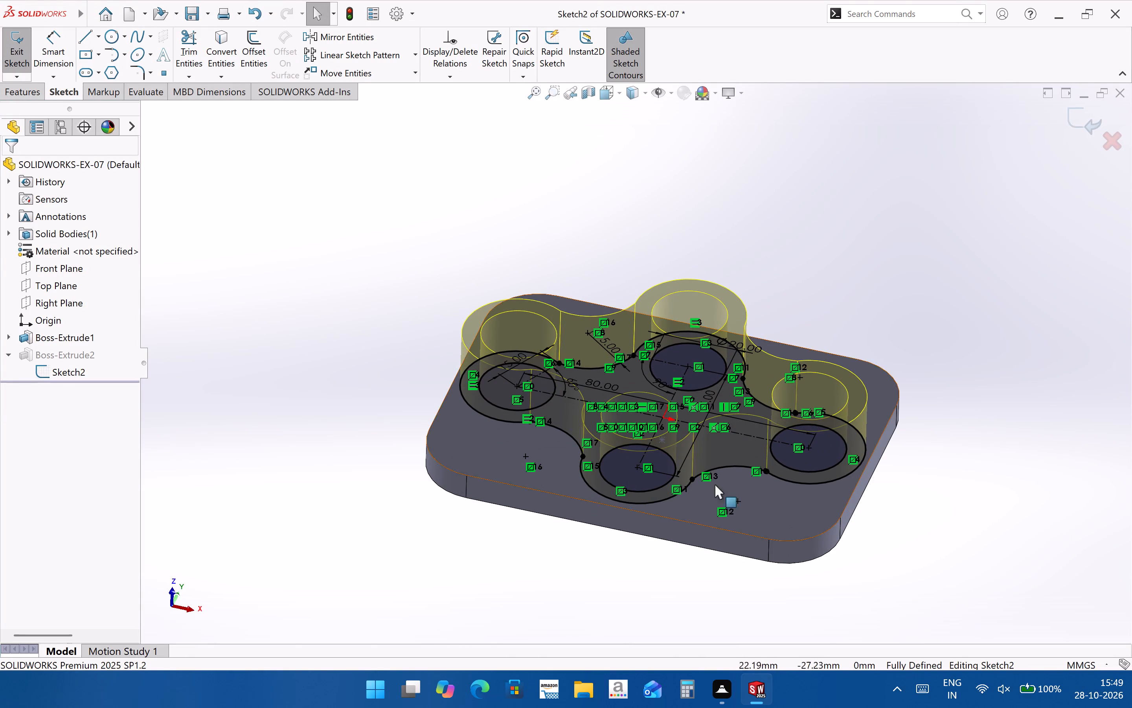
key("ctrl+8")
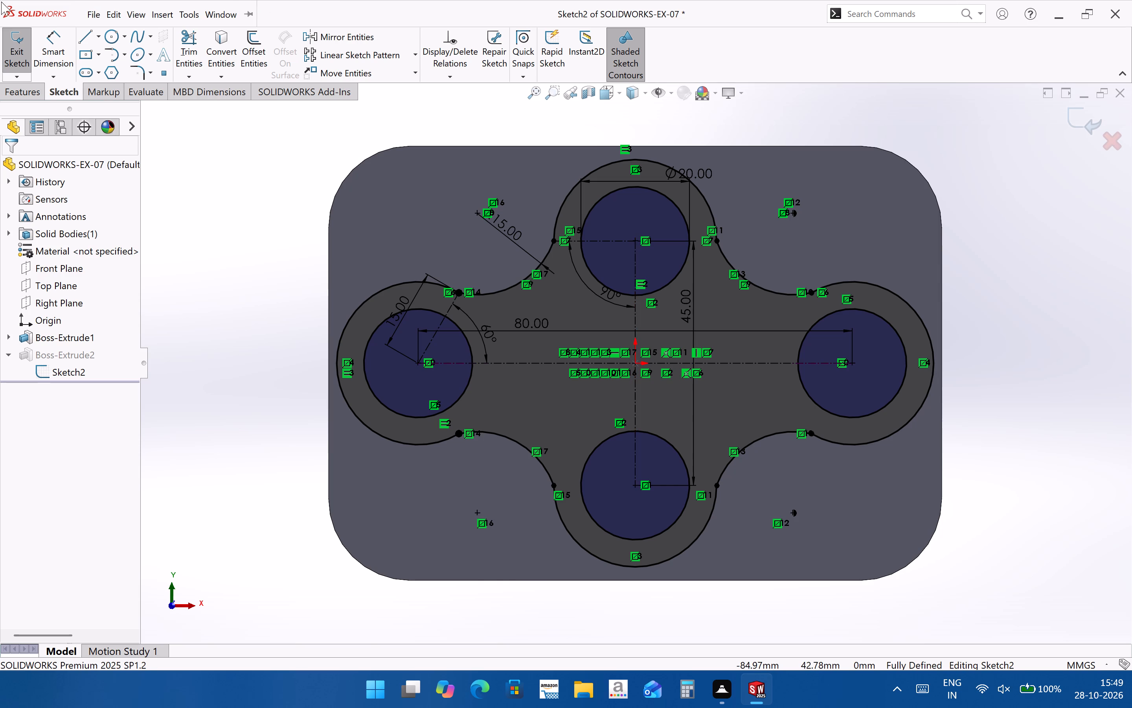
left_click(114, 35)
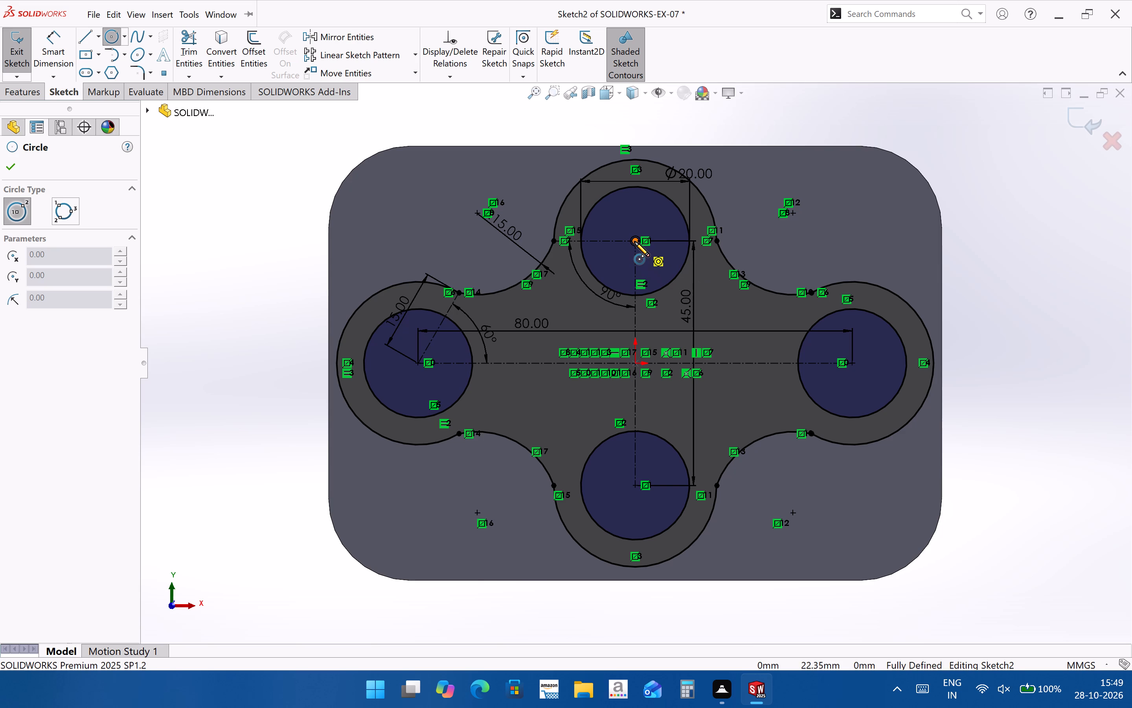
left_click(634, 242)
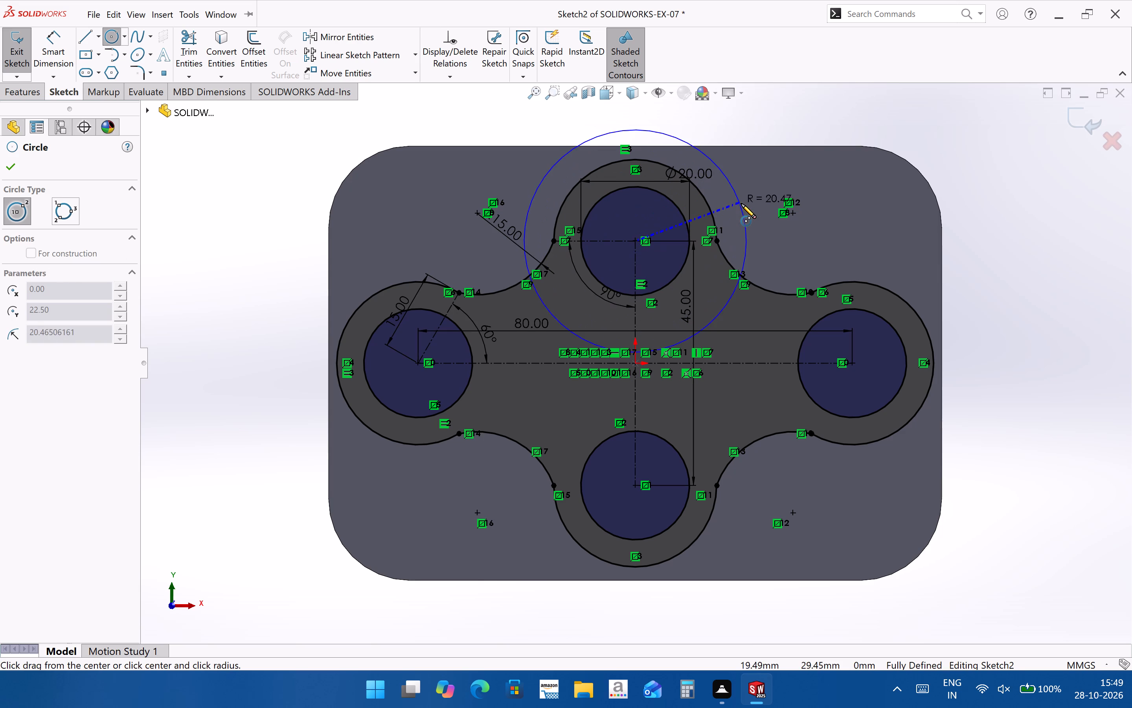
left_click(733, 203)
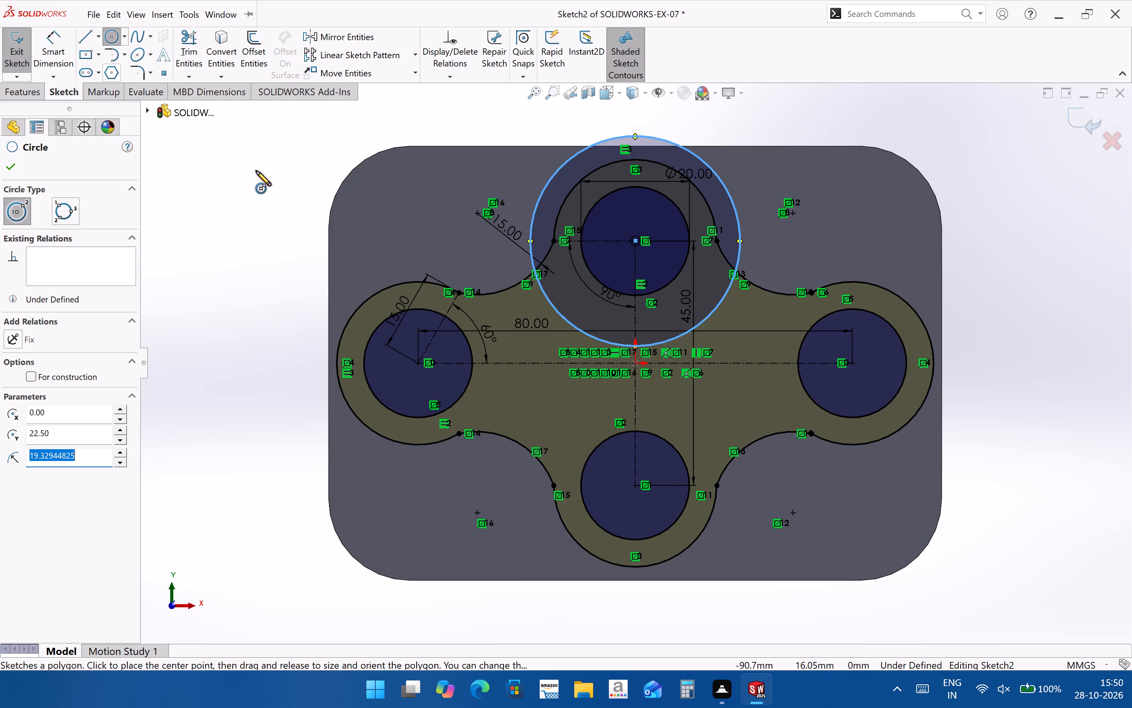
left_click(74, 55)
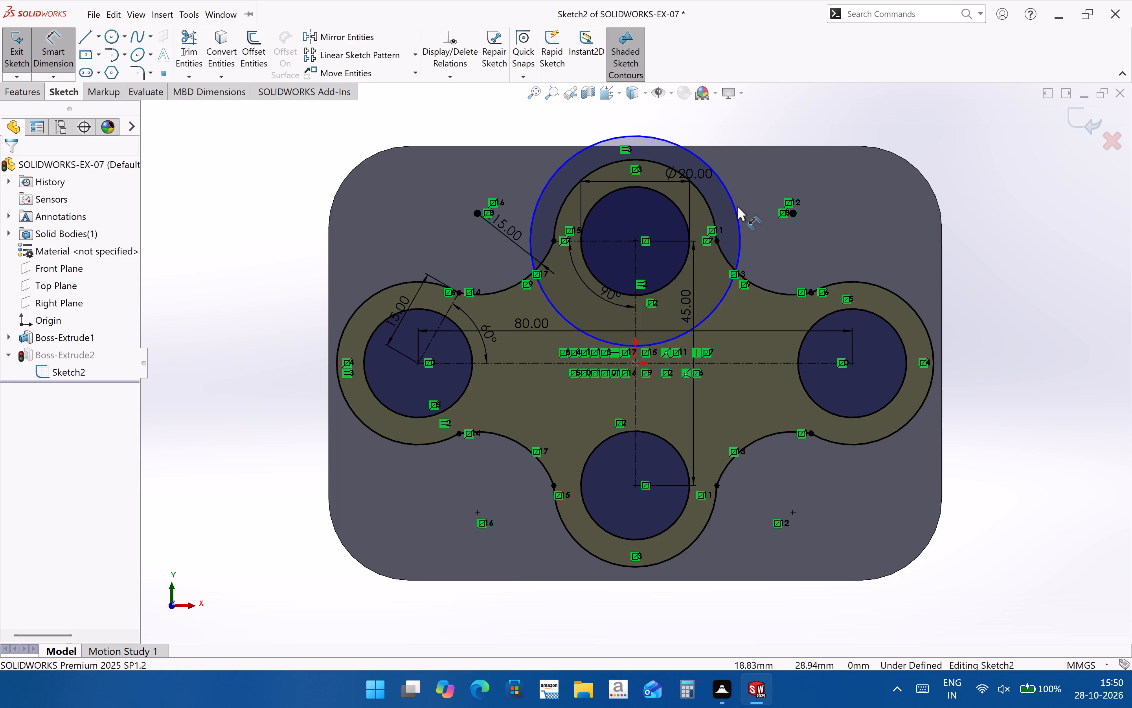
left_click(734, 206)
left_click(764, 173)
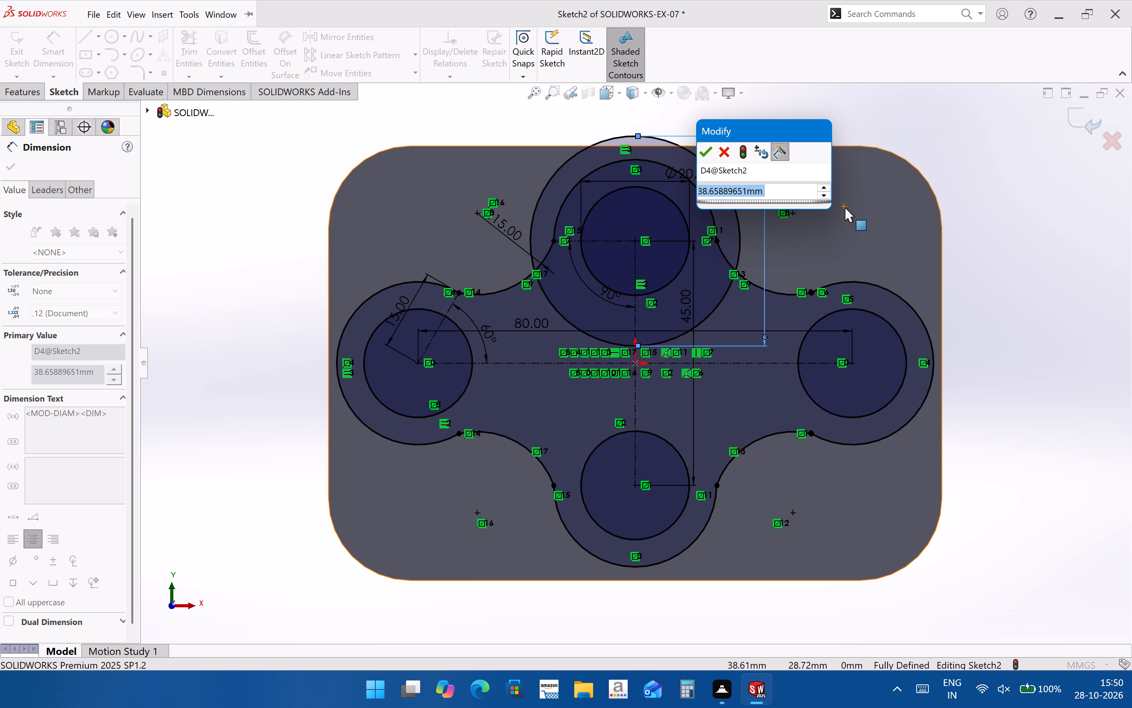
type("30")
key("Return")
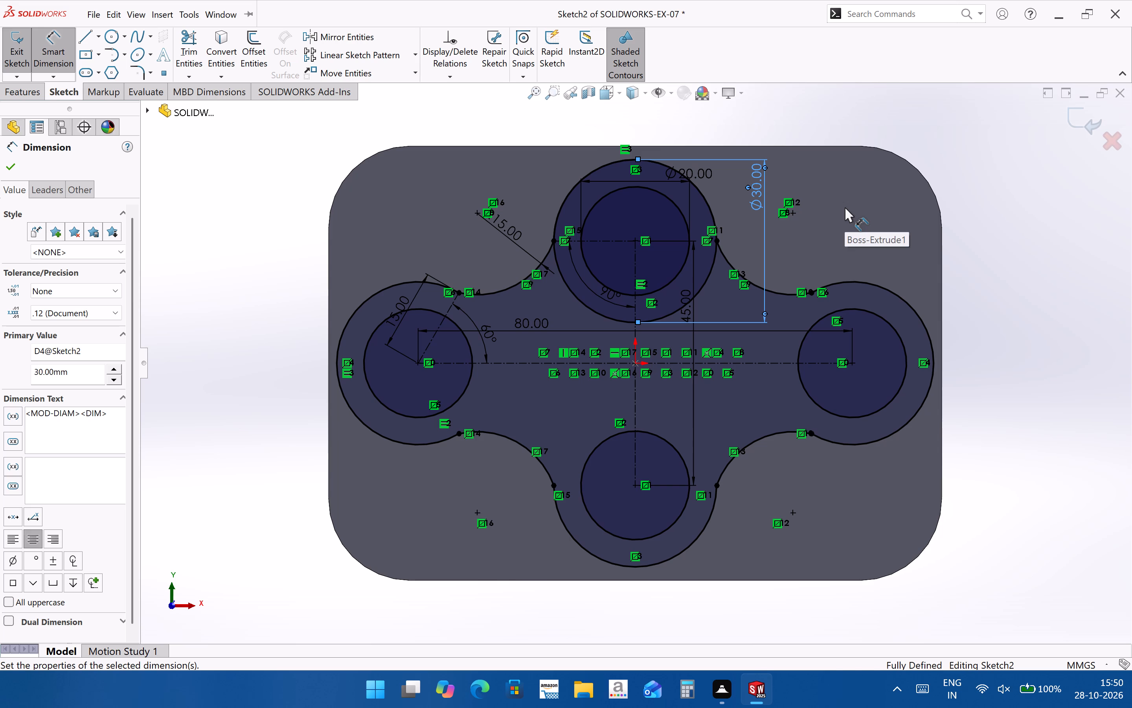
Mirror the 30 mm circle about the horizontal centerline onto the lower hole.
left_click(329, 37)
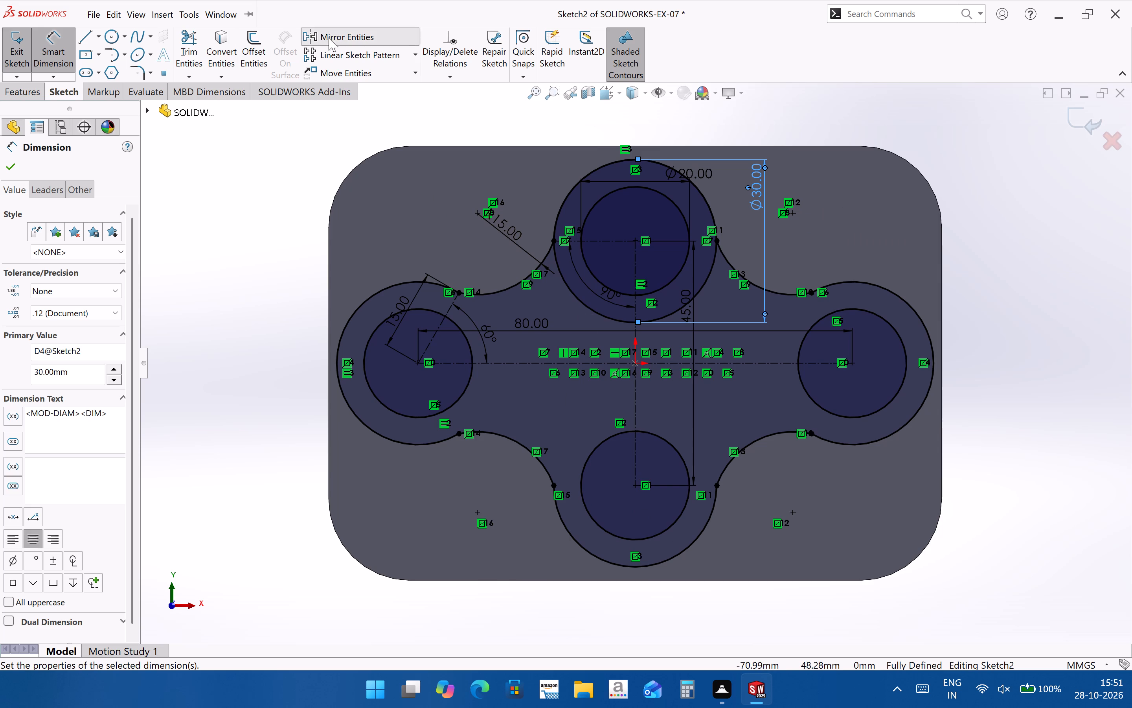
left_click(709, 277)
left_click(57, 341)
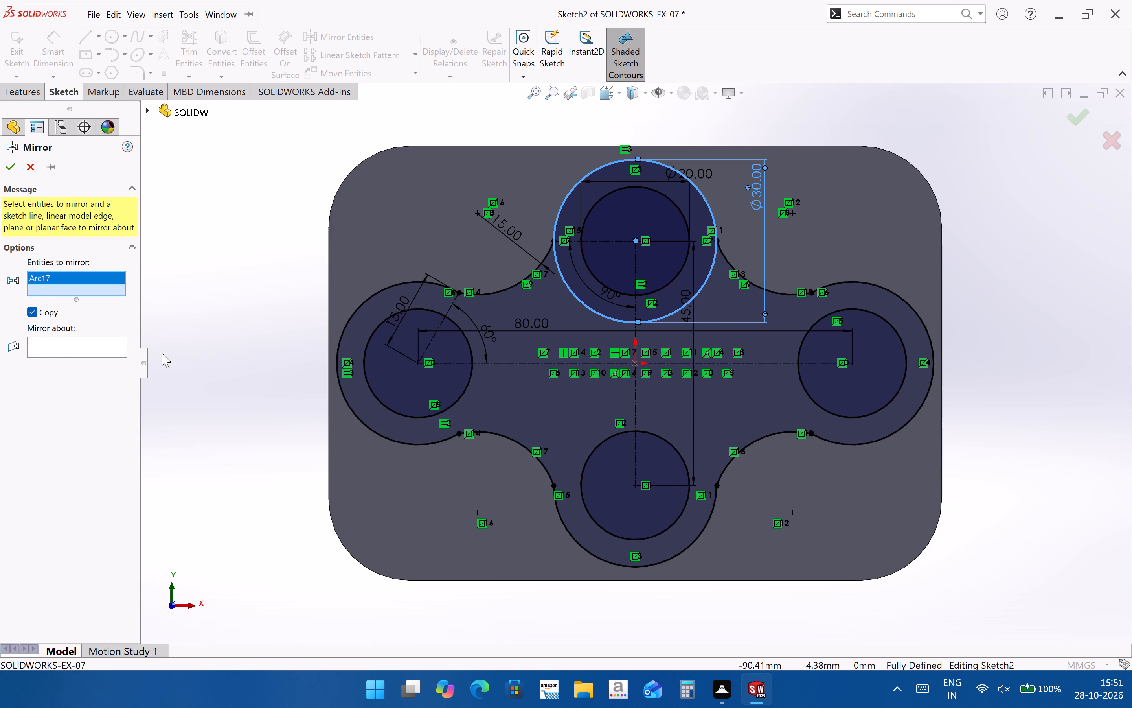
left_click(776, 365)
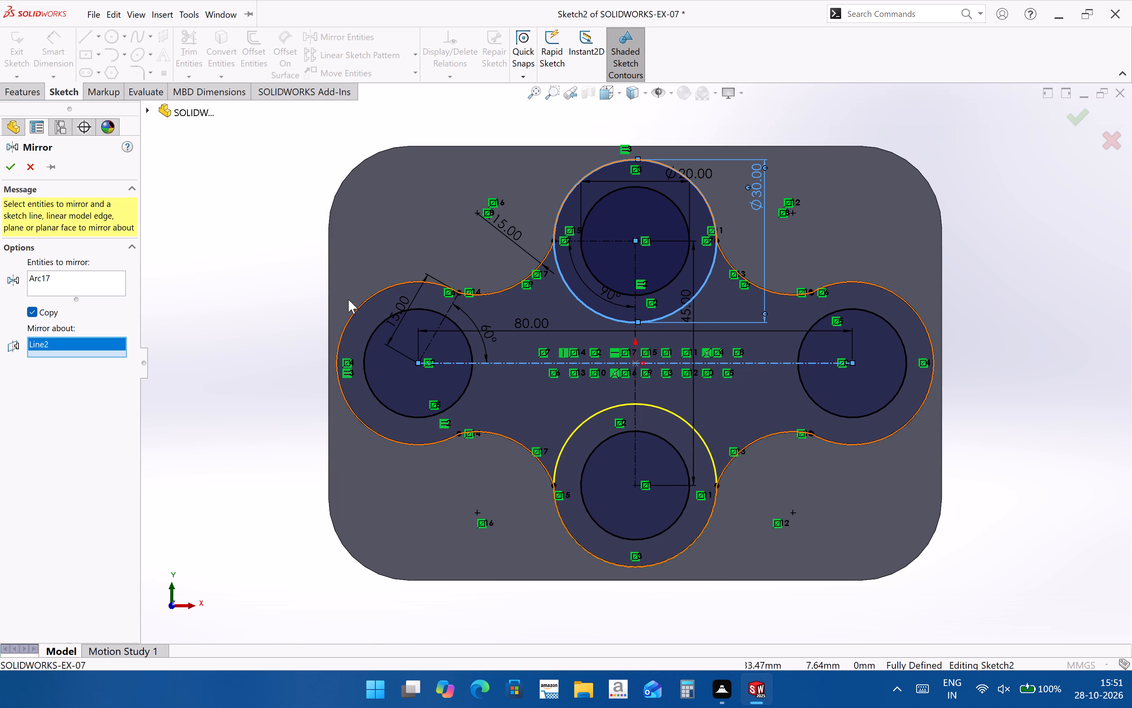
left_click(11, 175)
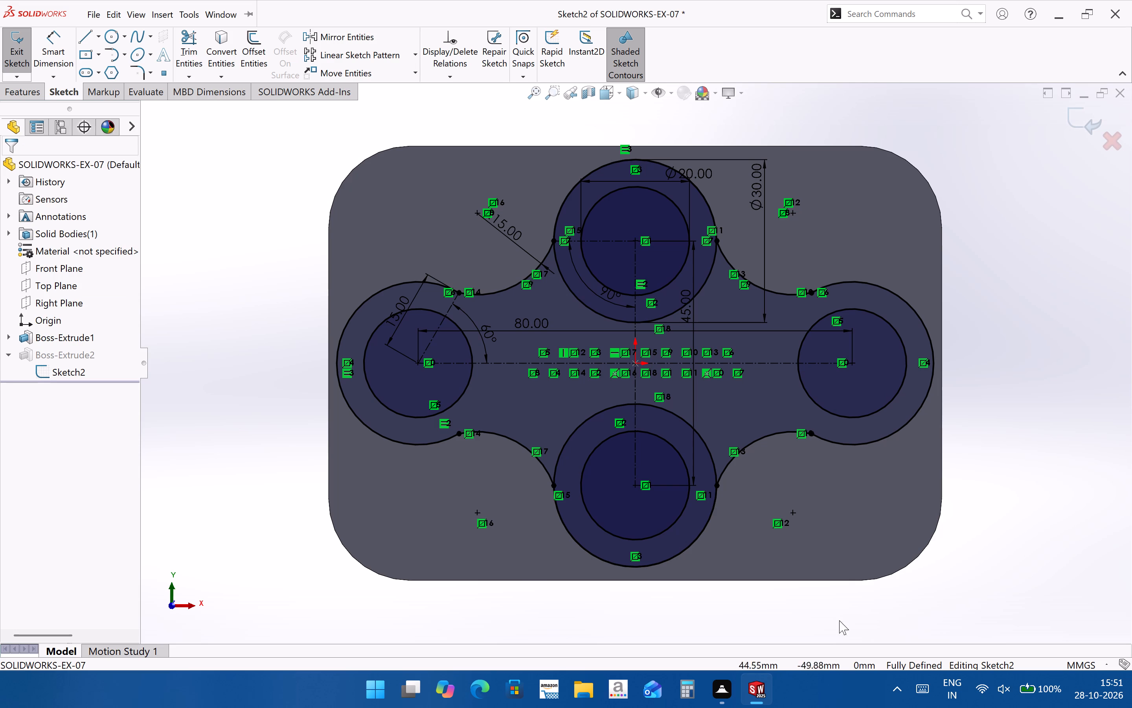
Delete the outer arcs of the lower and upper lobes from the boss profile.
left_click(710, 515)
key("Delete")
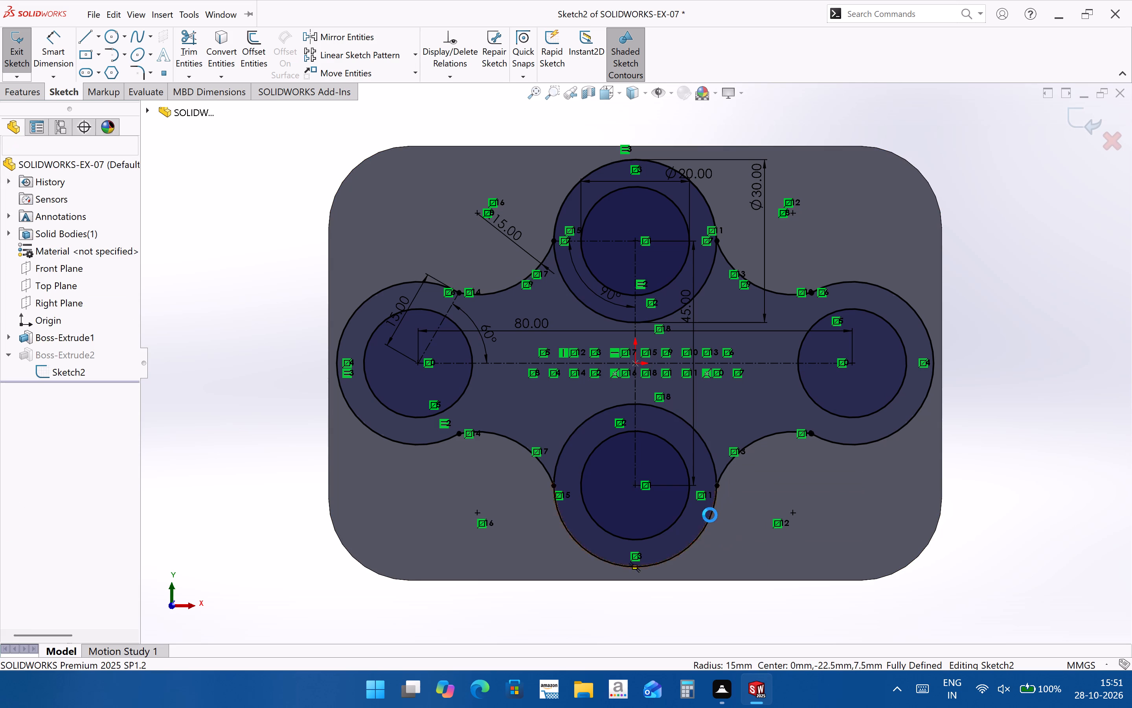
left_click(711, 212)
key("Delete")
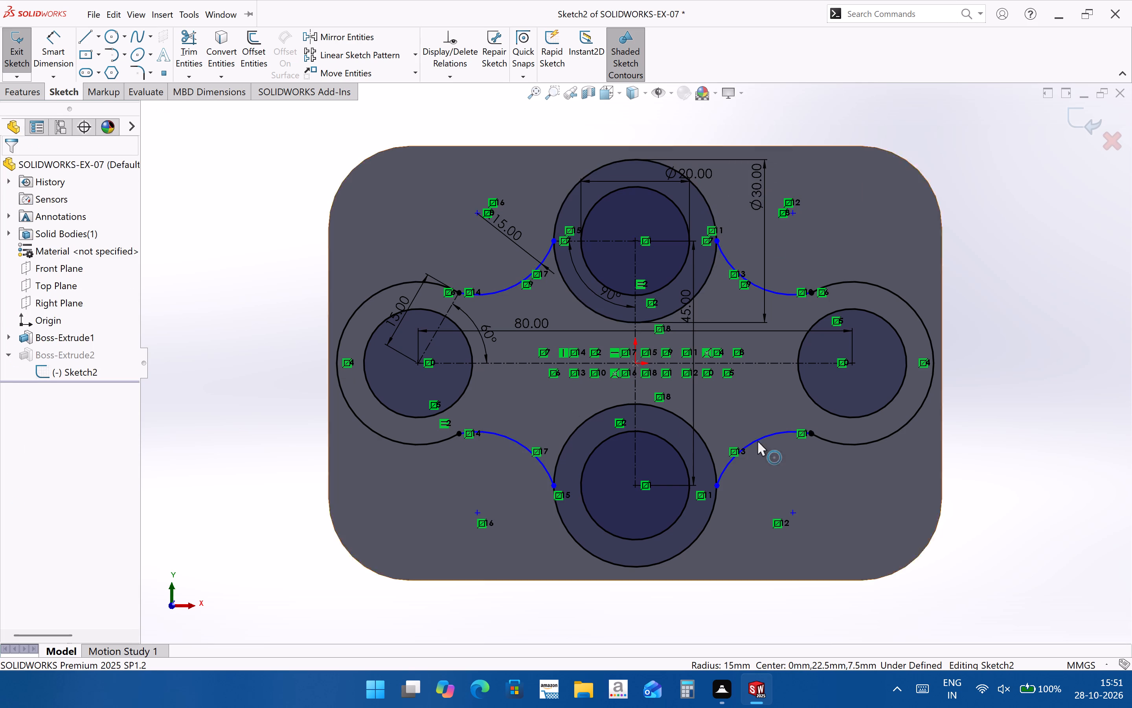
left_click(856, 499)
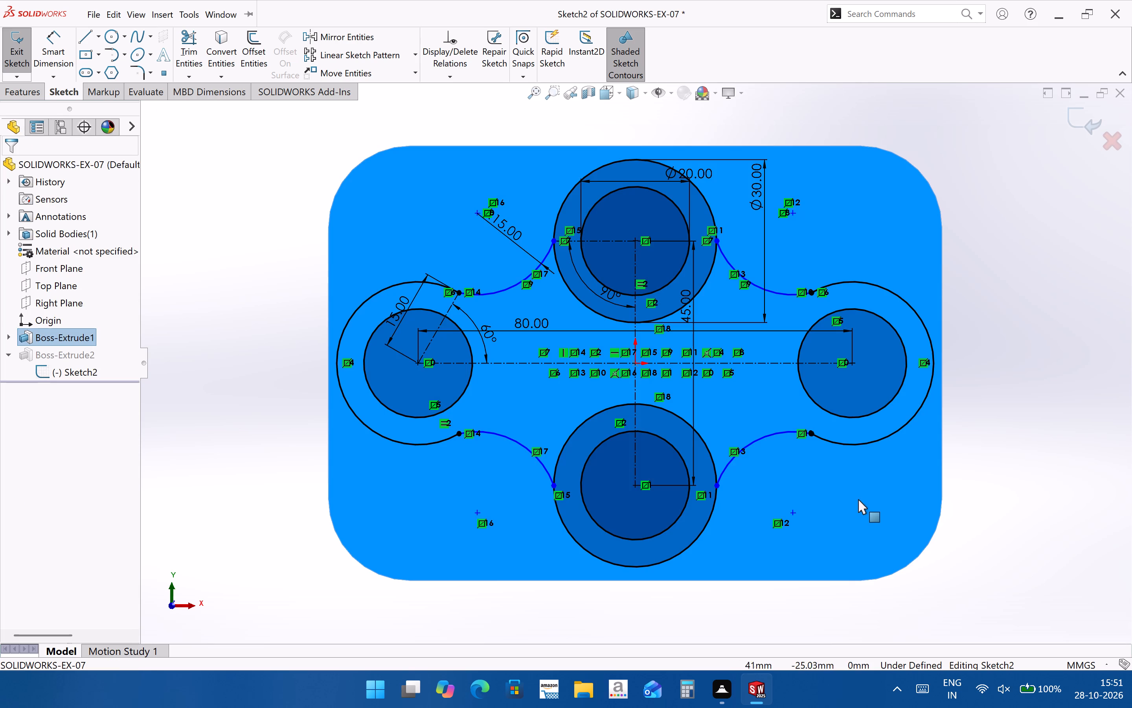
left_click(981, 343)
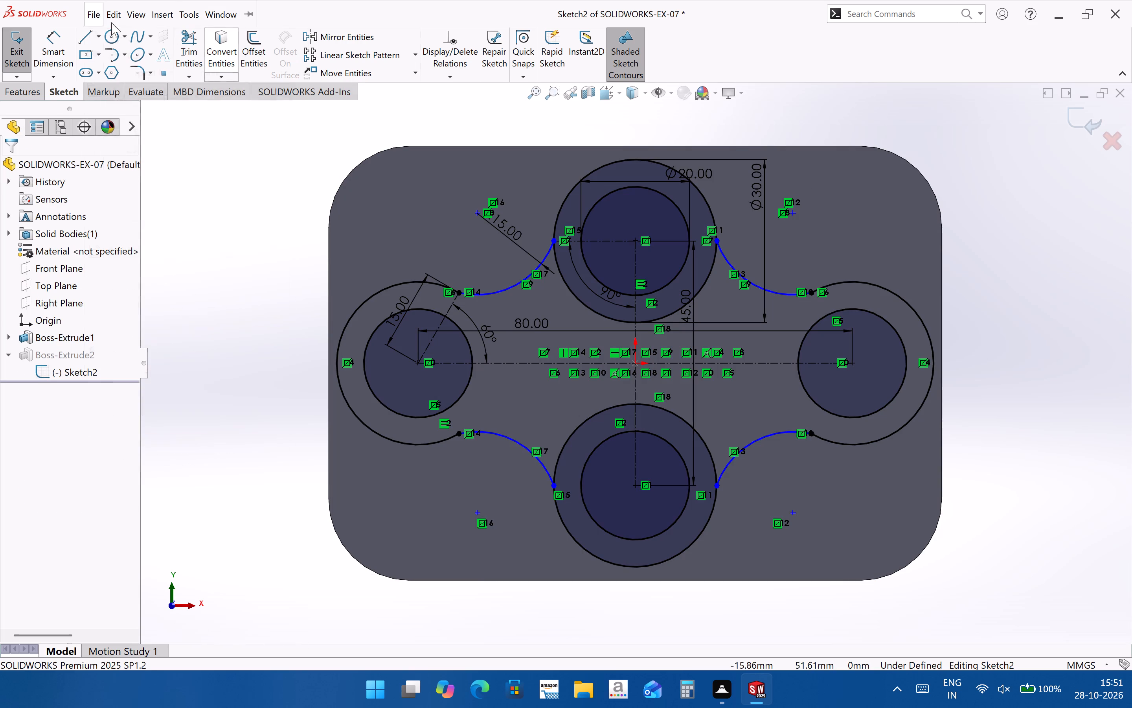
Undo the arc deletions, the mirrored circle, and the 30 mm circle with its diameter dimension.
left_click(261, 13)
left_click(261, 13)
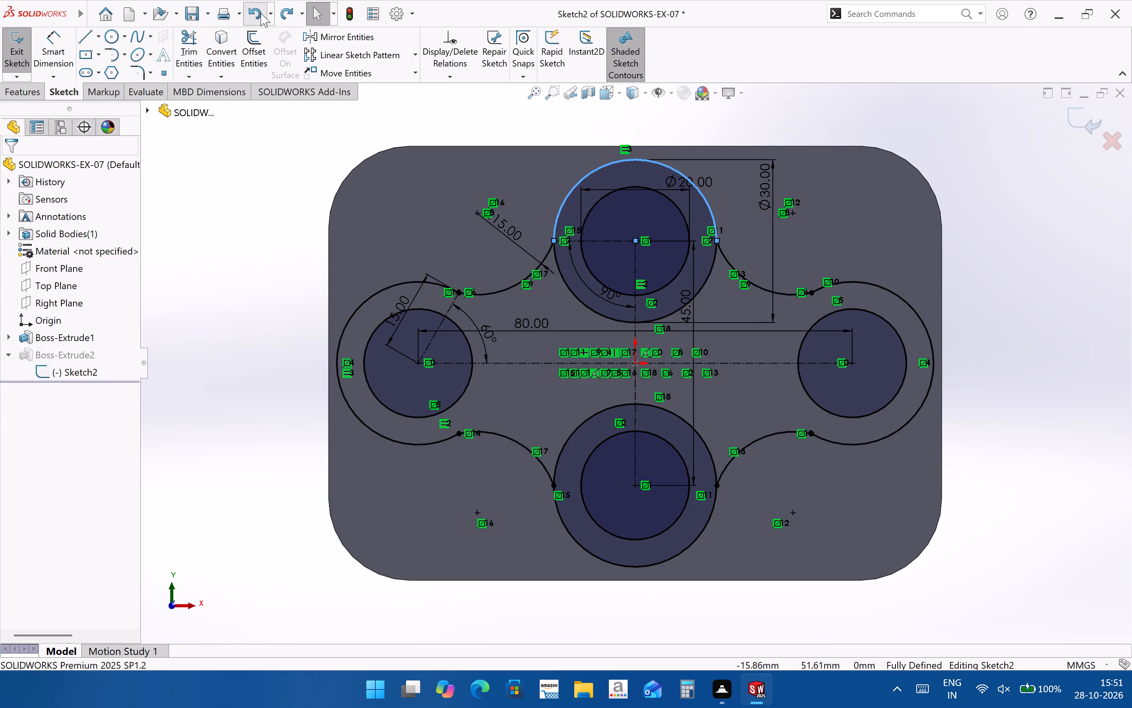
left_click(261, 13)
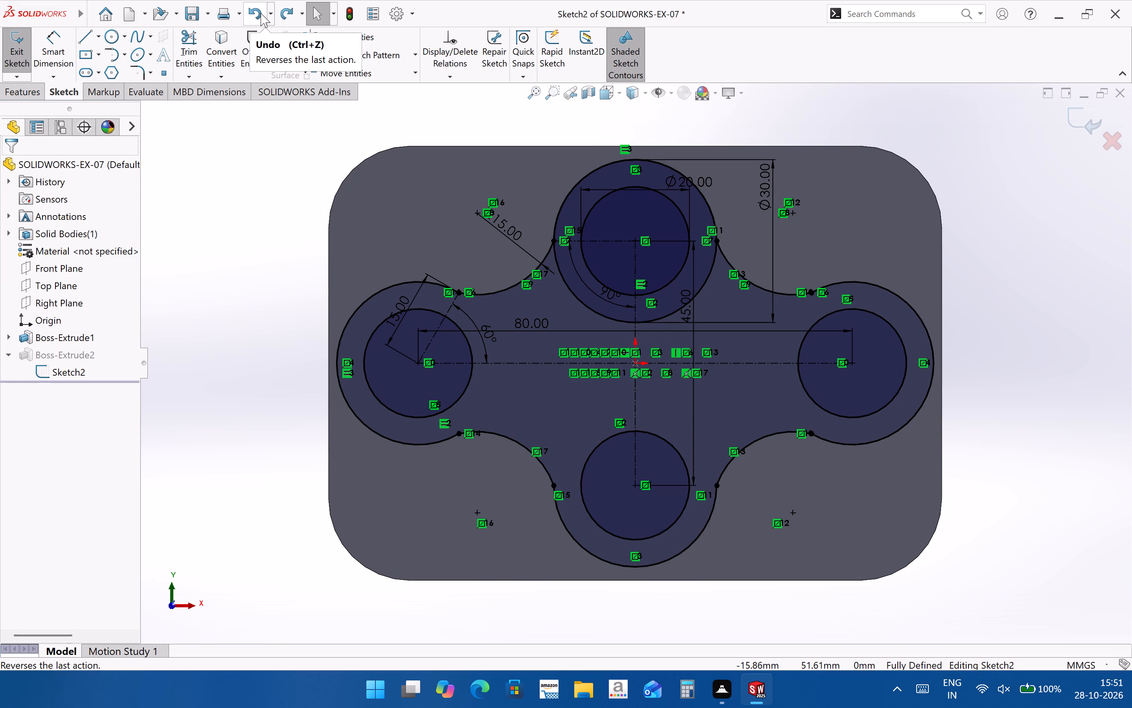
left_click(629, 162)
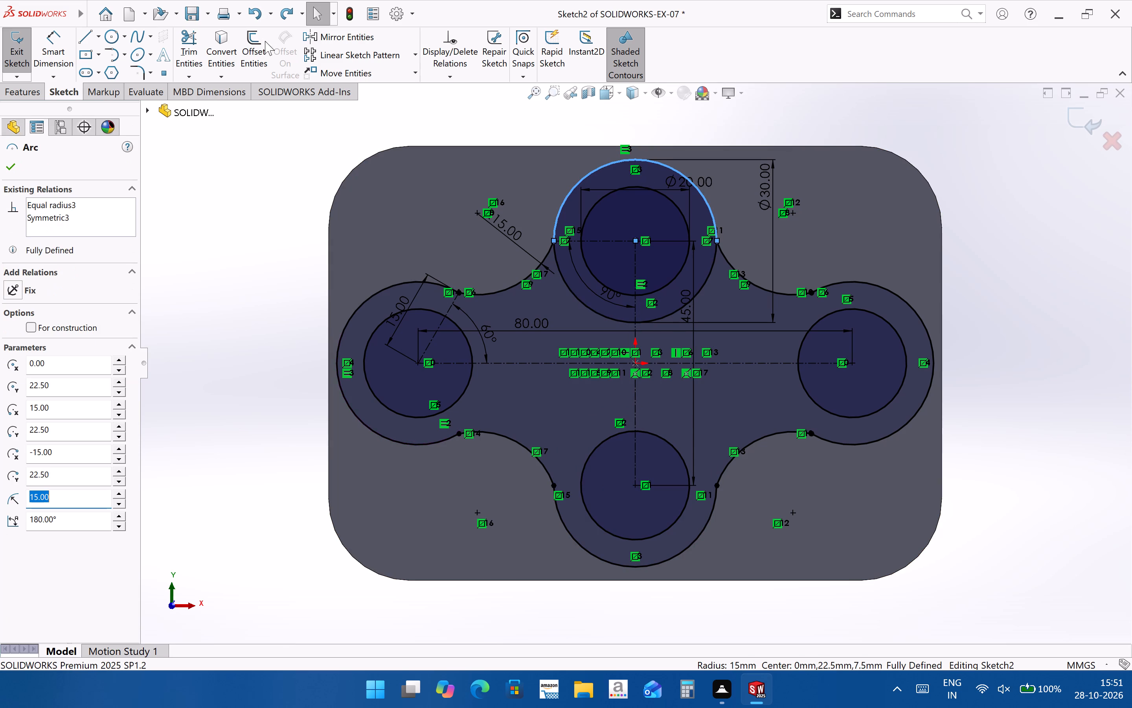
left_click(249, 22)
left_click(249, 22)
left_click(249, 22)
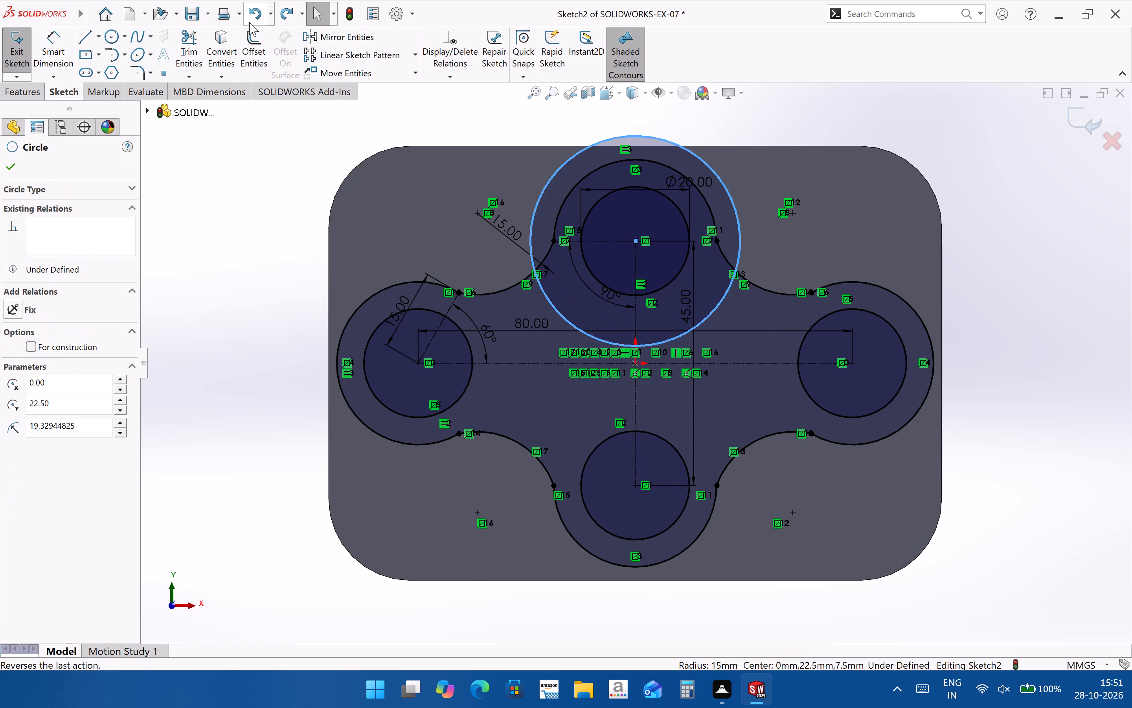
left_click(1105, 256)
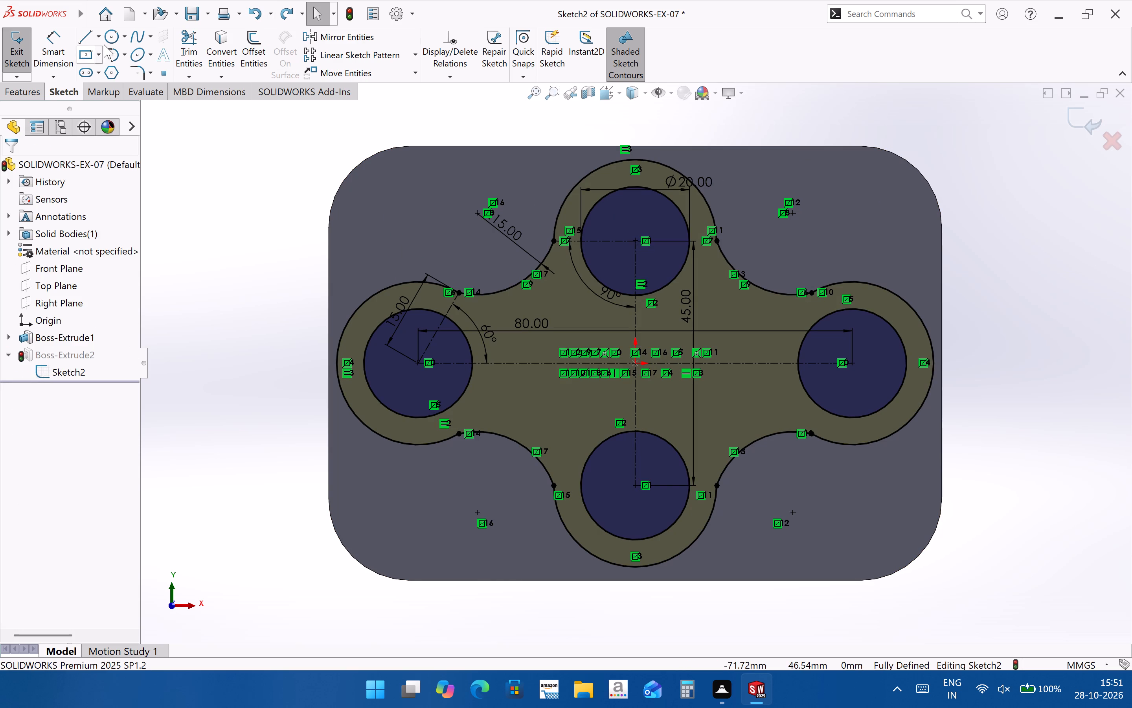
Extend the outer arc of each of the four lobes inward around its hole to the centerline.
left_click(198, 72)
left_click(187, 83)
left_click(188, 78)
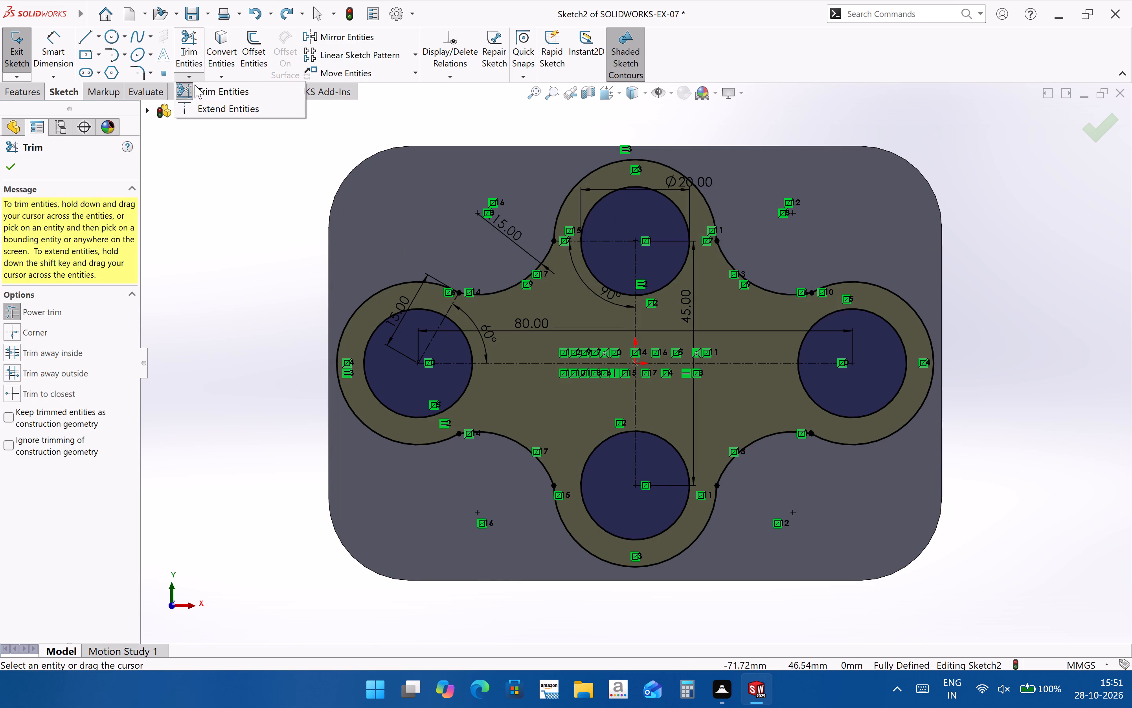
left_click(206, 106)
left_click(553, 235)
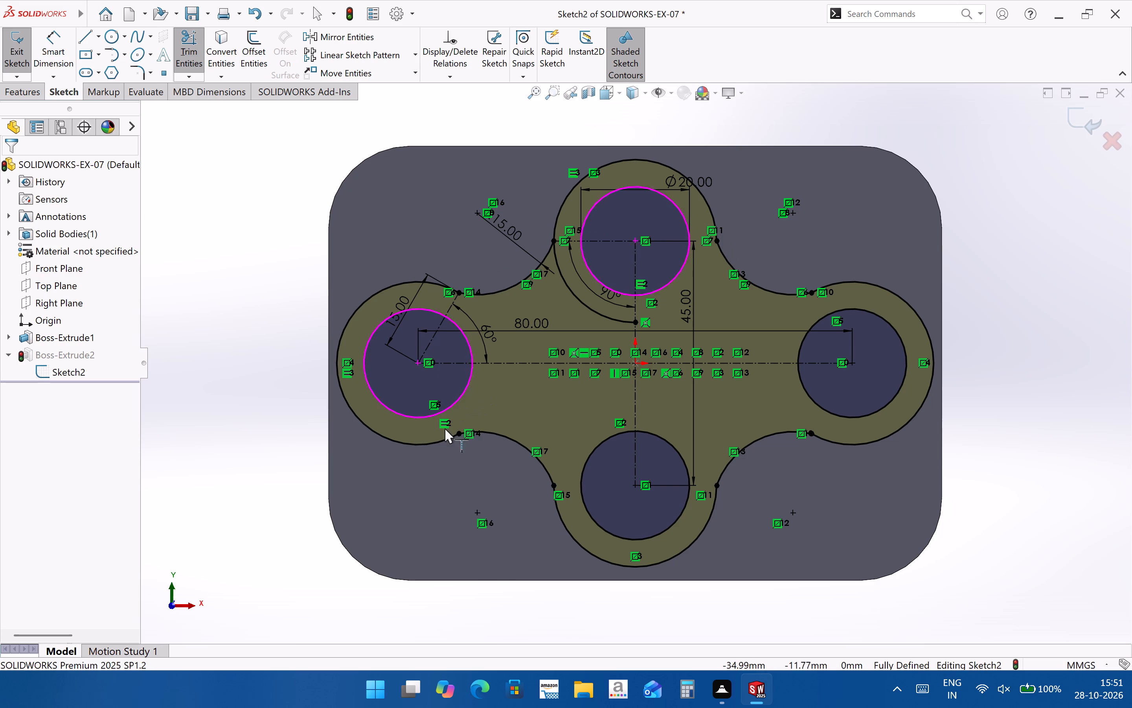
left_click(448, 441)
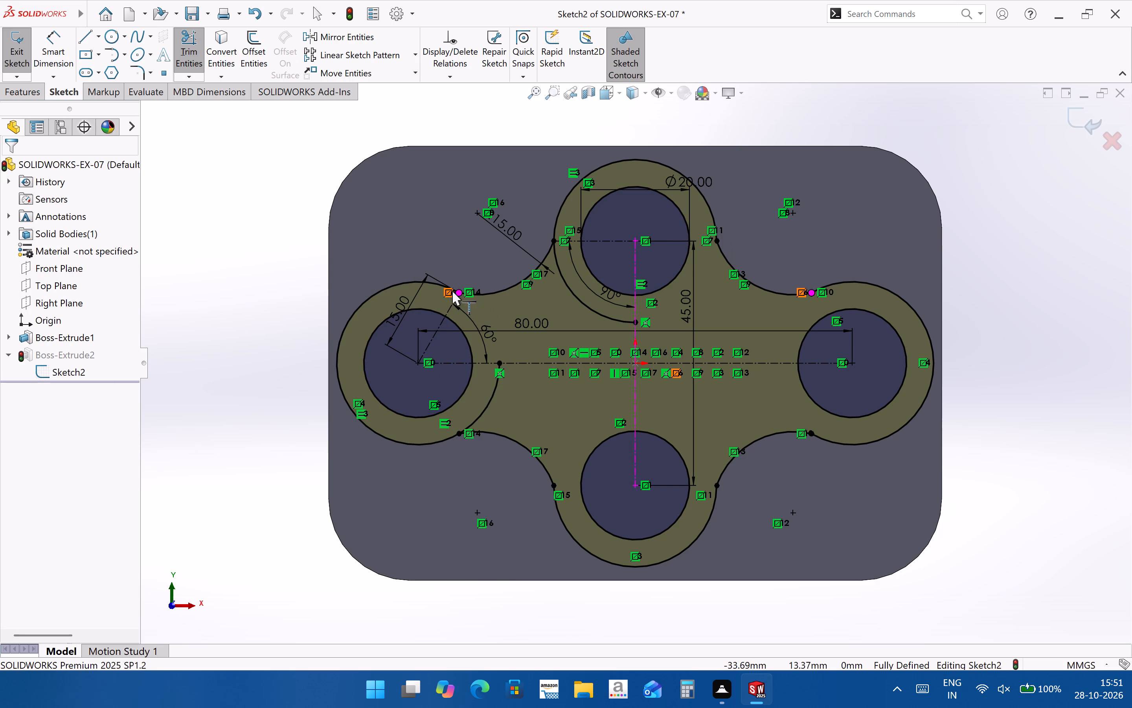
left_click(712, 510)
left_click(843, 444)
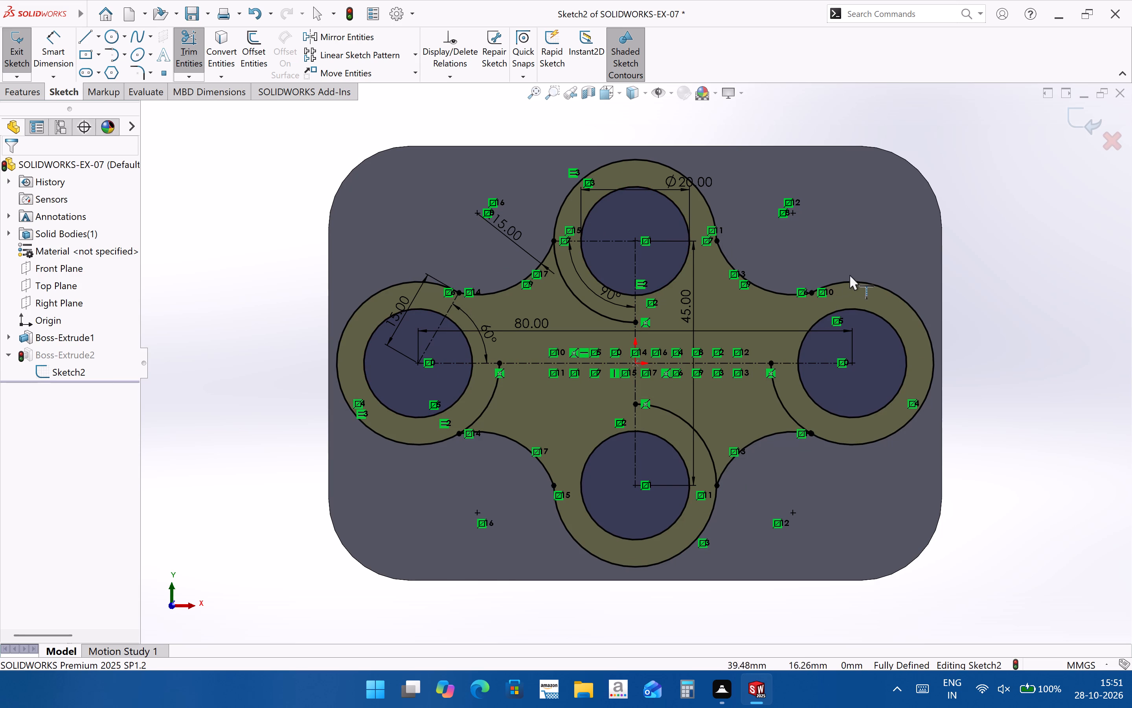
left_click(852, 280)
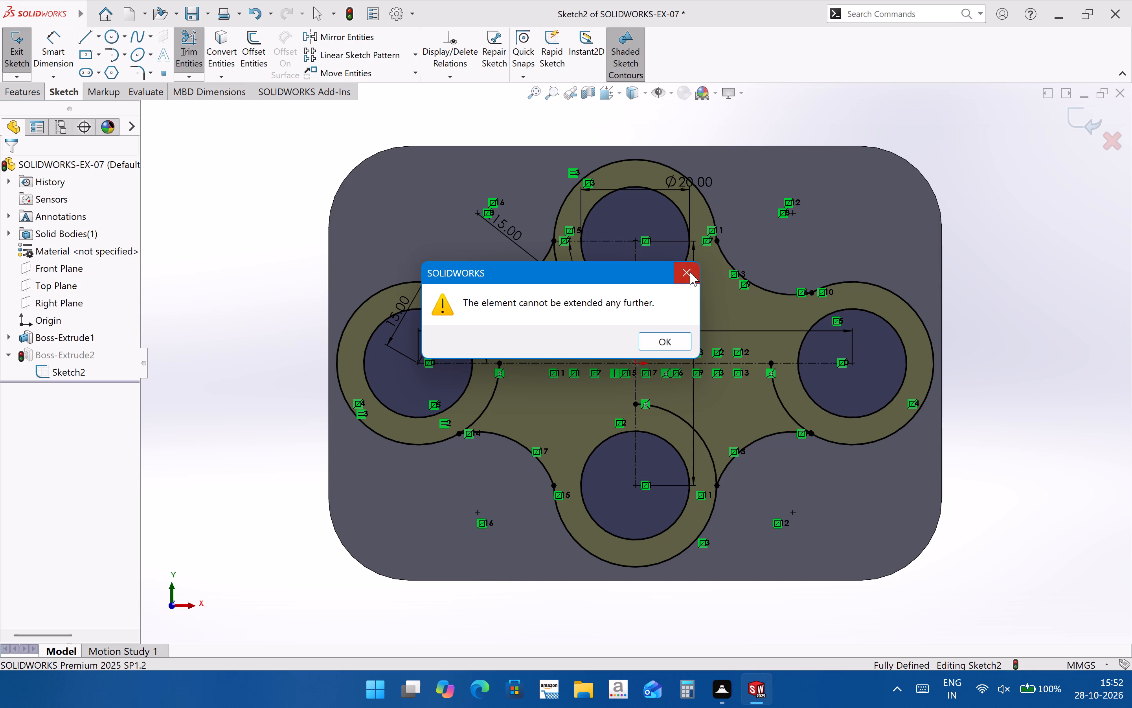
left_click(690, 272)
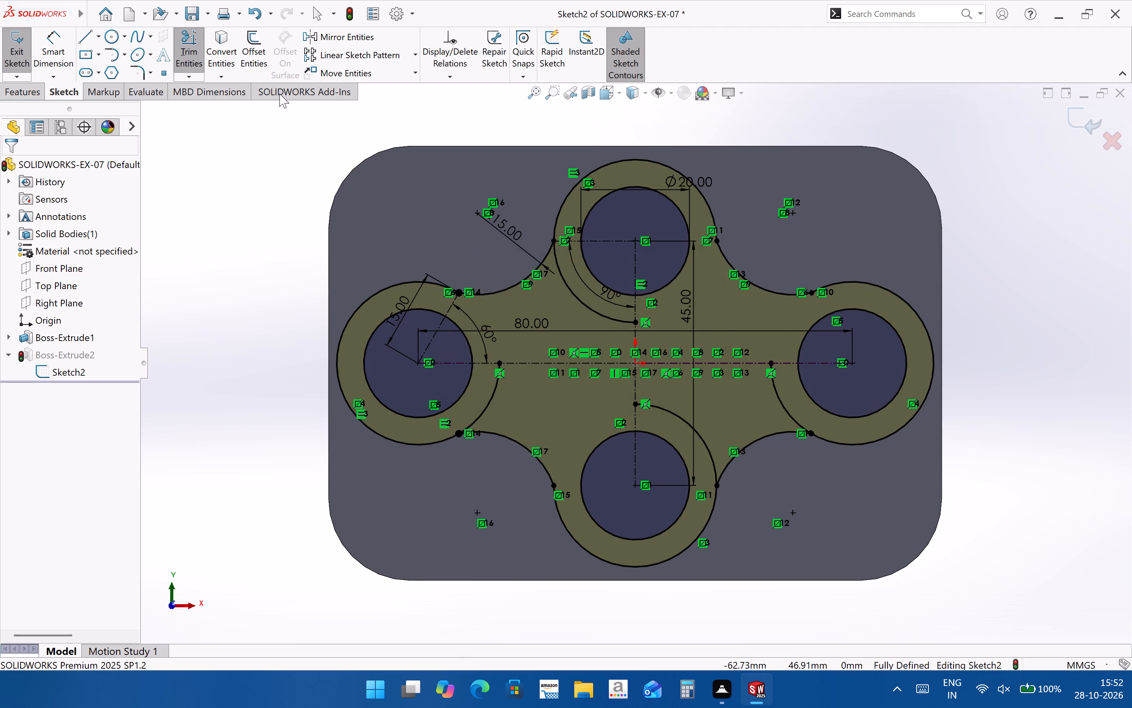
Draw tangent arcs that close the remaining inner gap in each of the four lobe rings around the 20 mm holes.
left_click(116, 52)
left_click(501, 363)
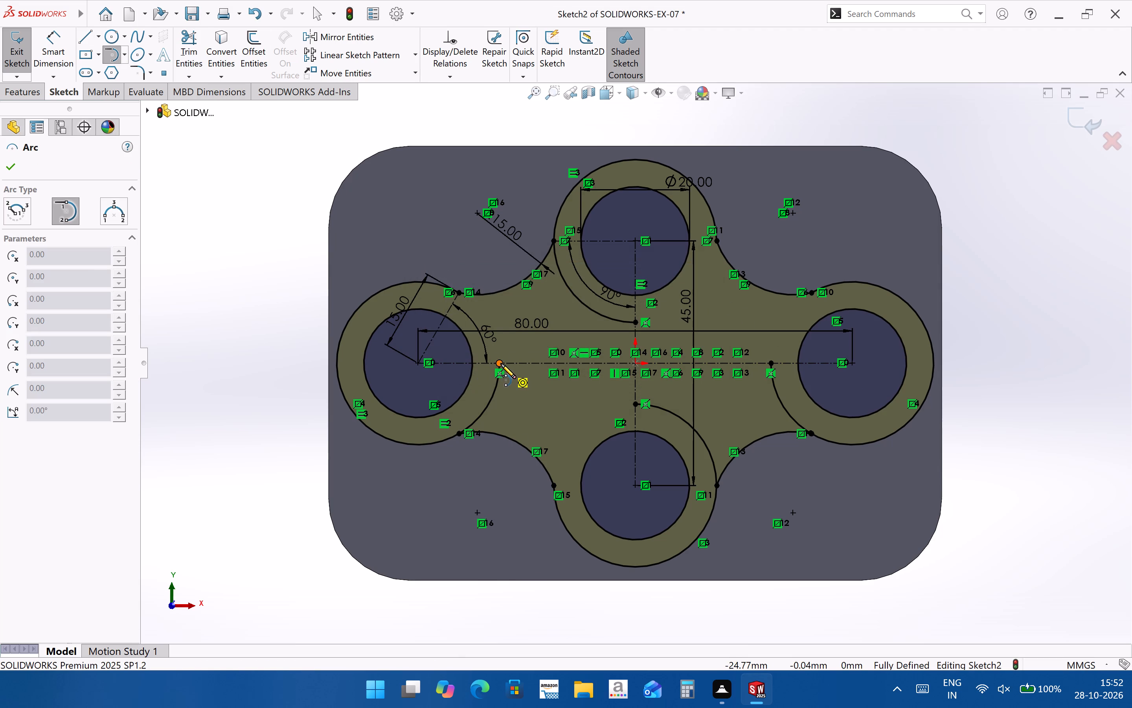
left_click(462, 293)
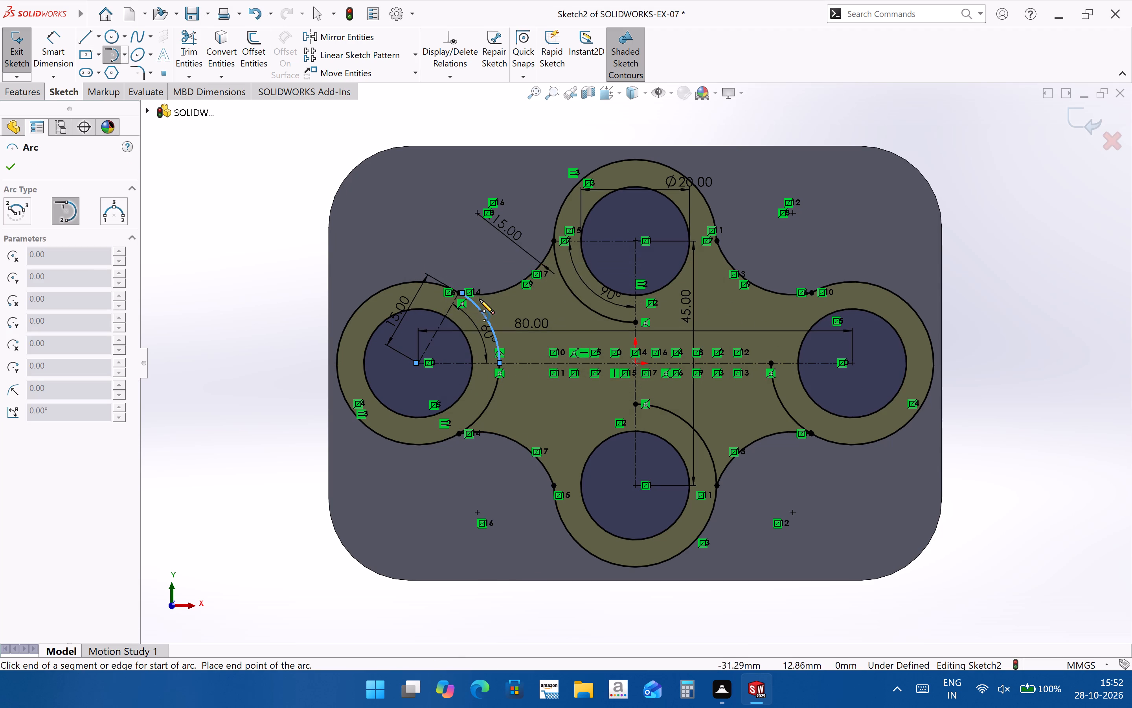
key("Return")
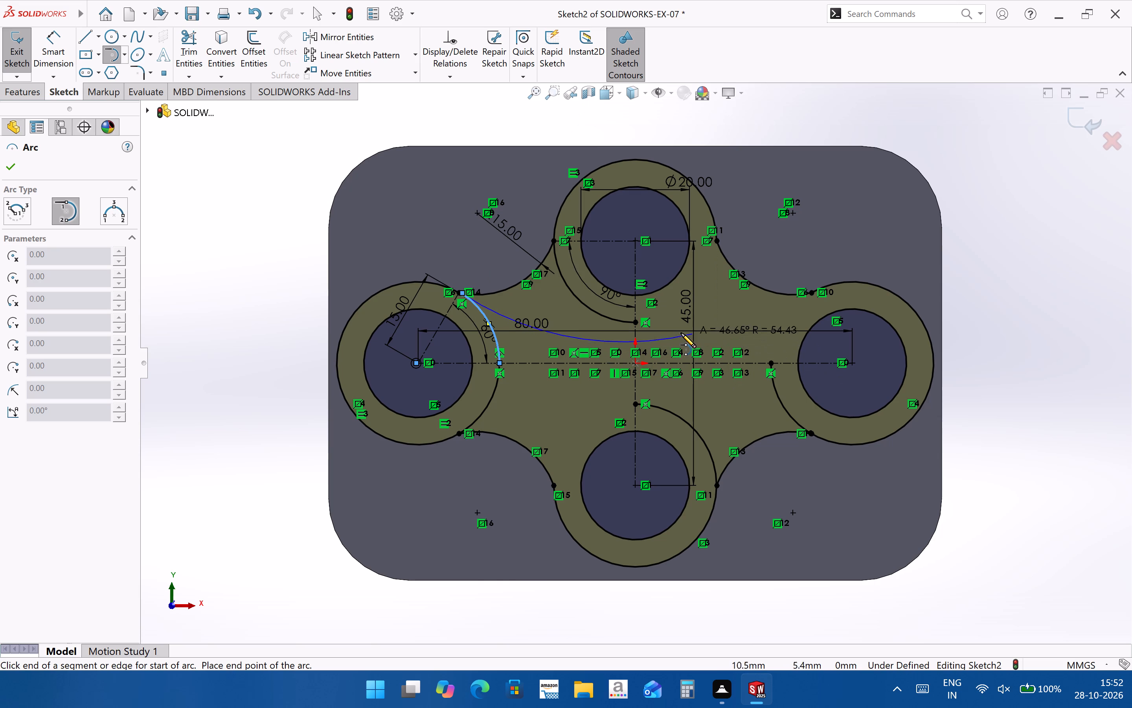
key("Escape")
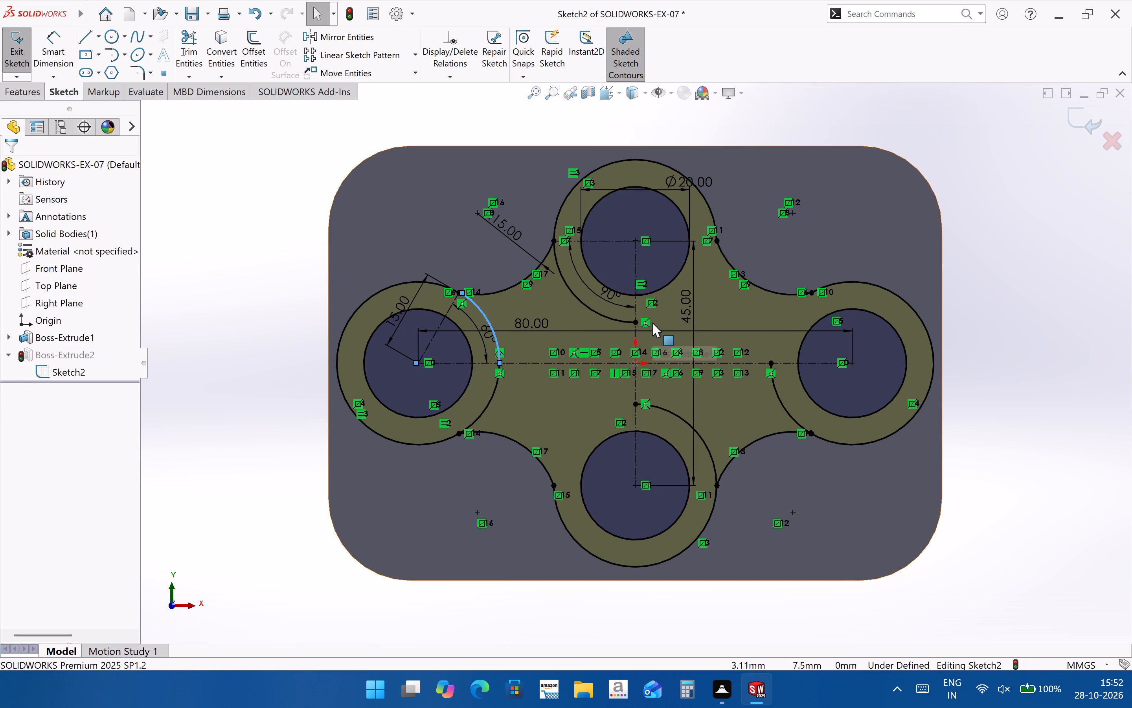
key("Return")
left_click(636, 320)
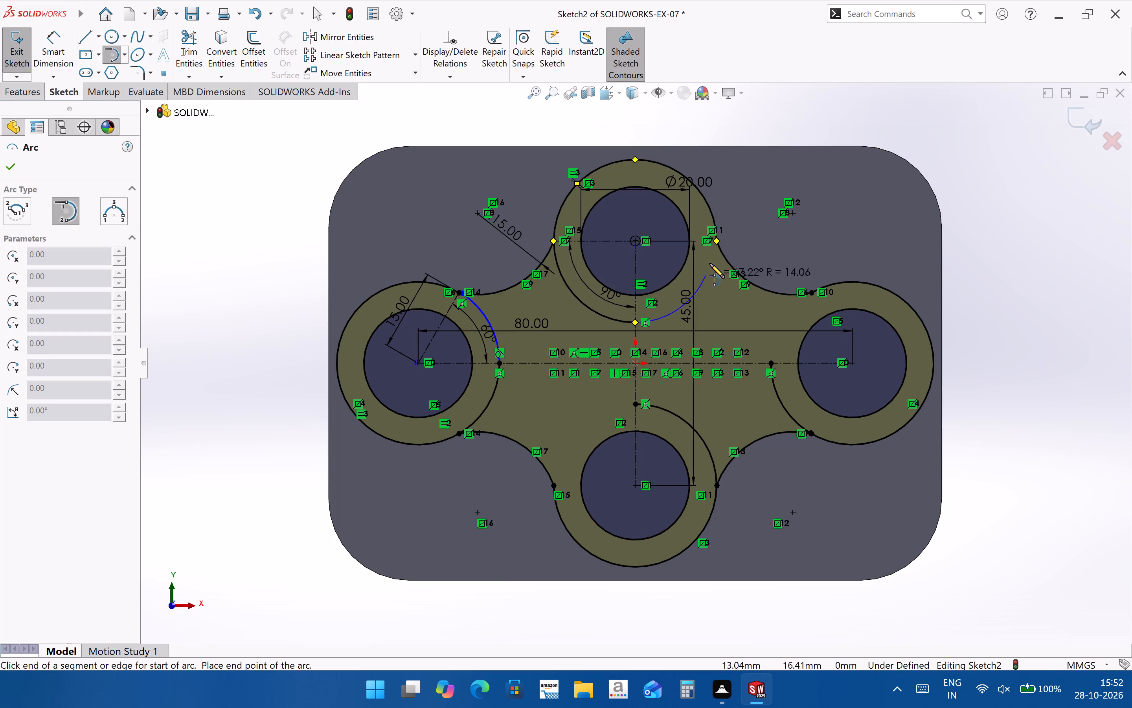
left_click(717, 243)
key("Return")
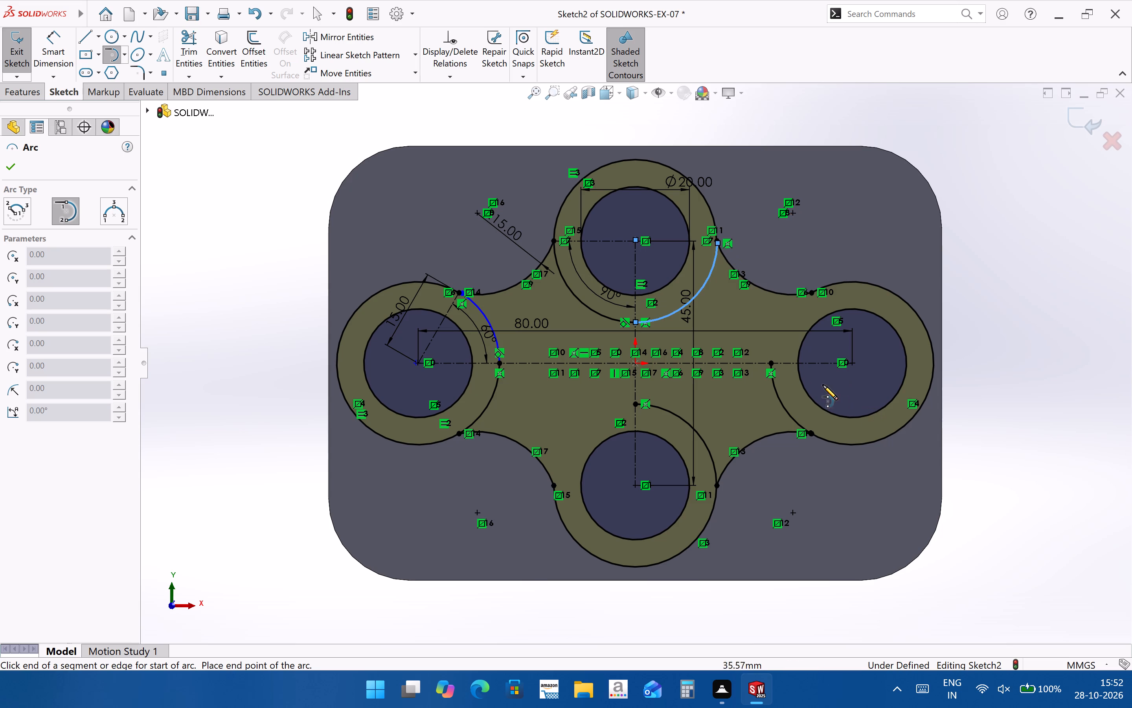
left_click(770, 363)
left_click(810, 293)
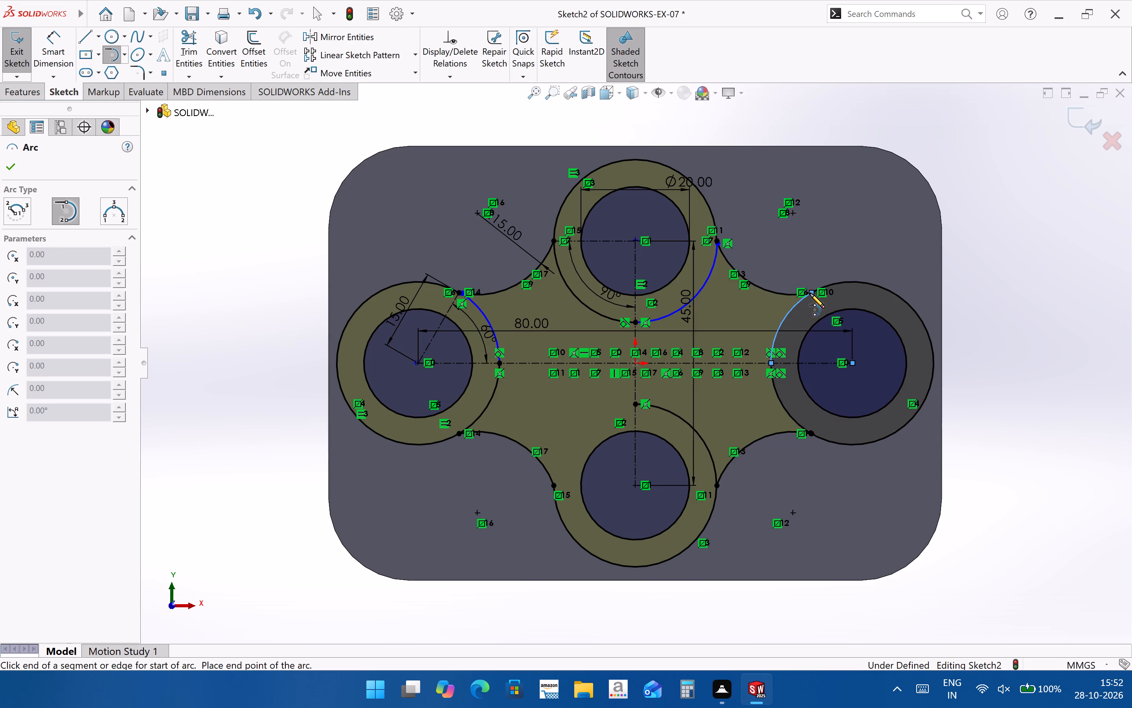
left_click(634, 404)
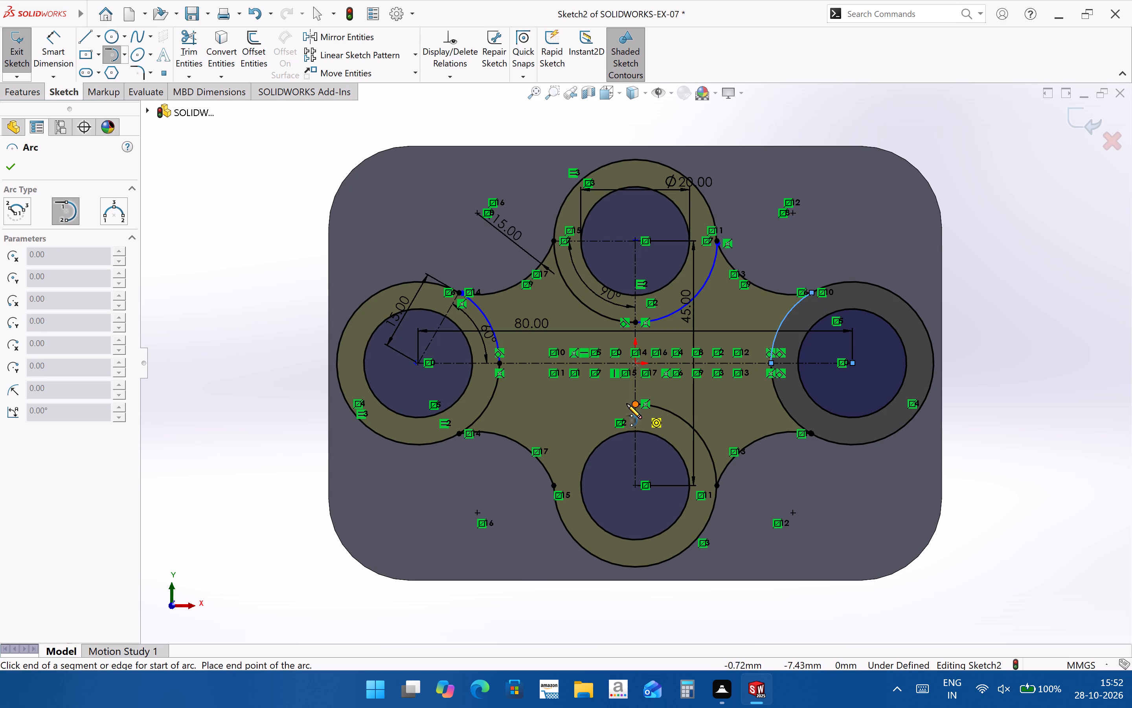
left_click(555, 485)
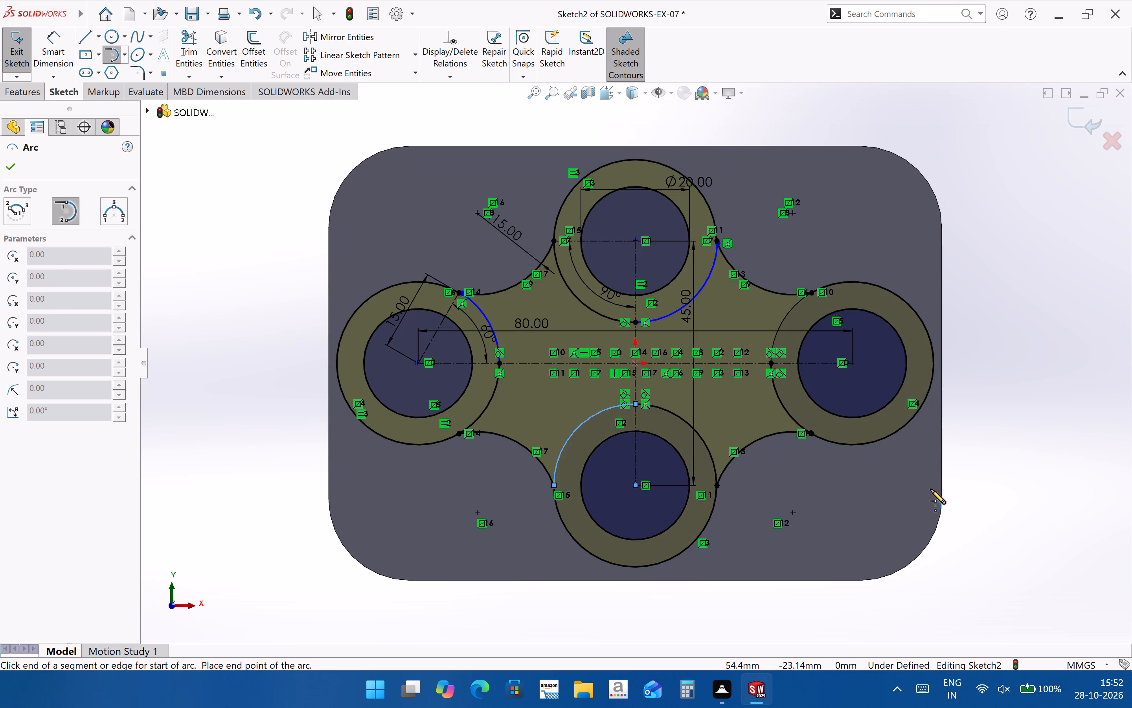
key("Escape")
left_click(1080, 560)
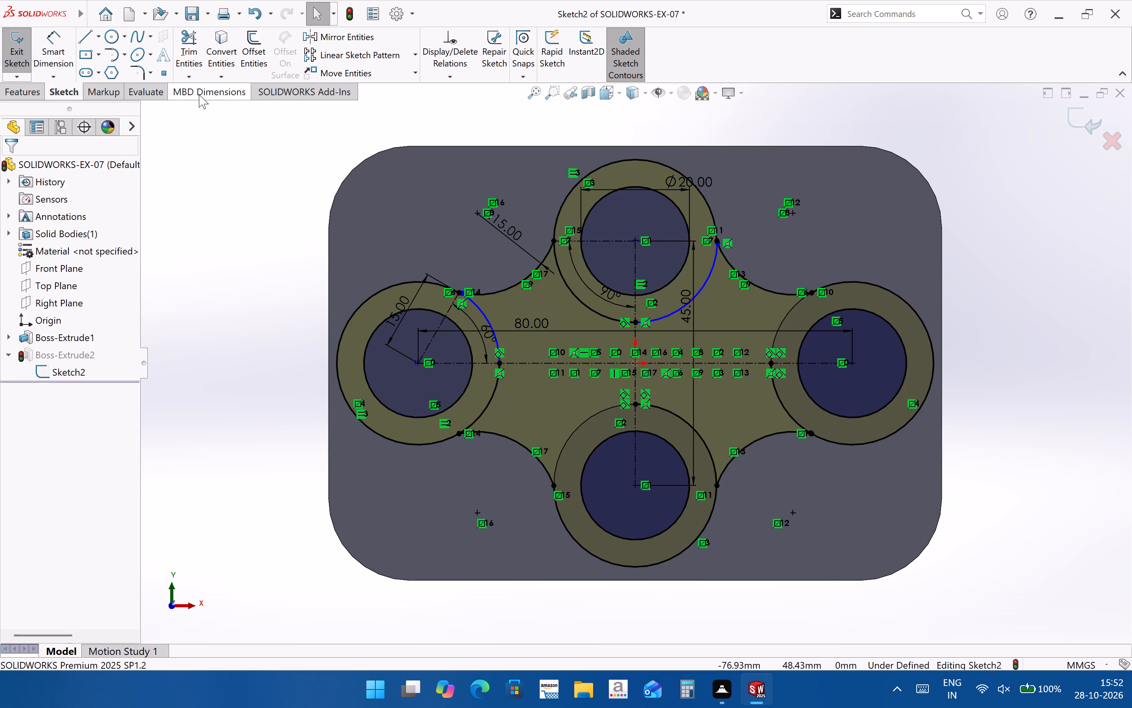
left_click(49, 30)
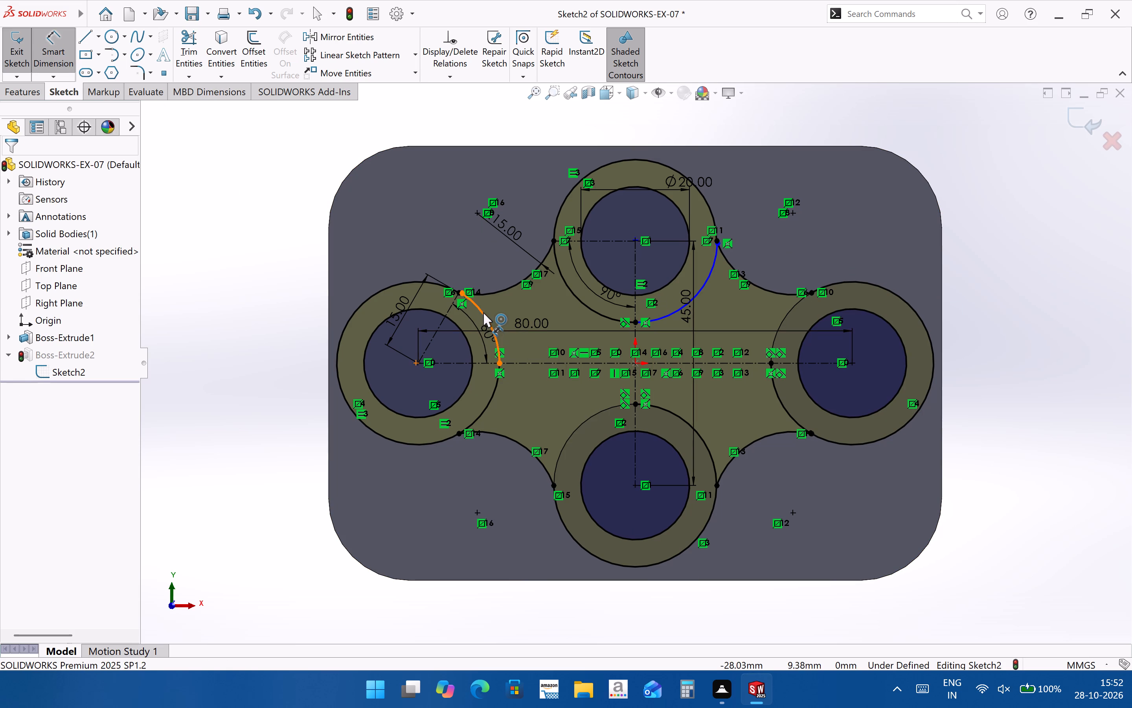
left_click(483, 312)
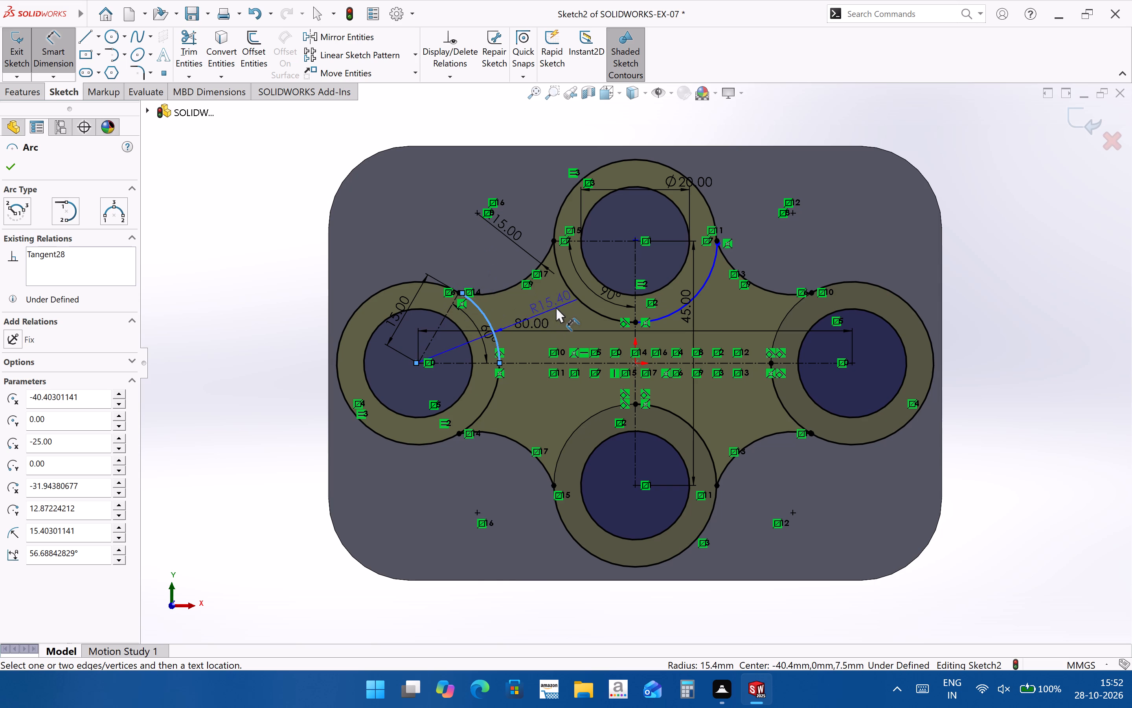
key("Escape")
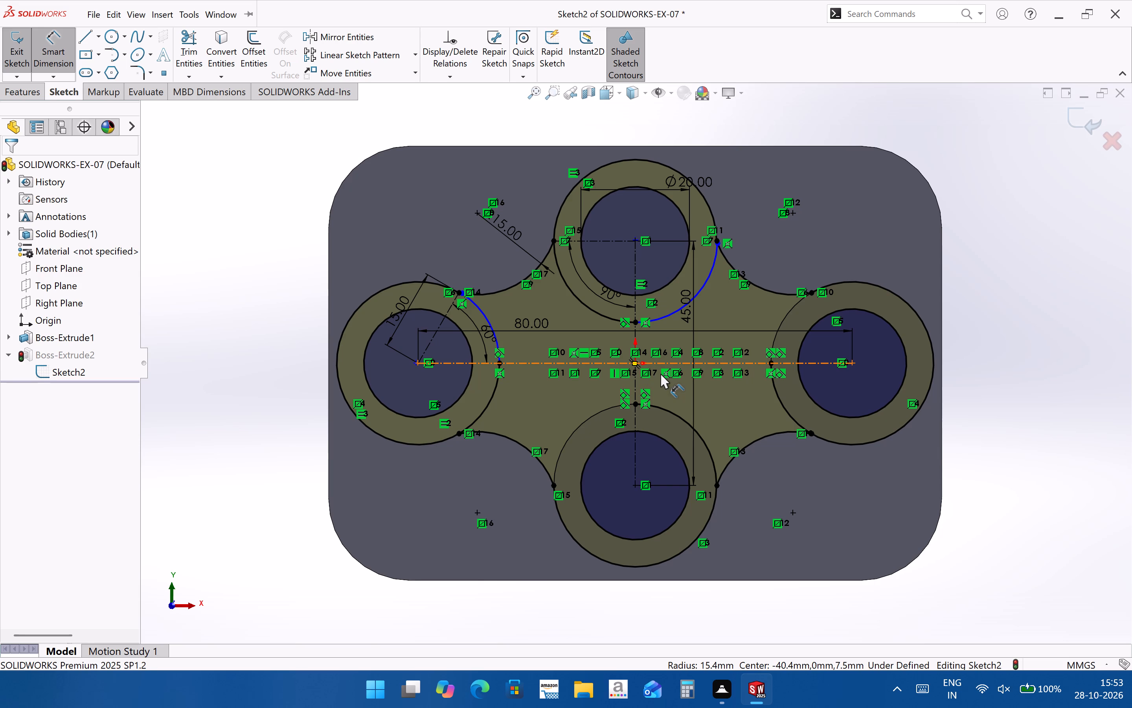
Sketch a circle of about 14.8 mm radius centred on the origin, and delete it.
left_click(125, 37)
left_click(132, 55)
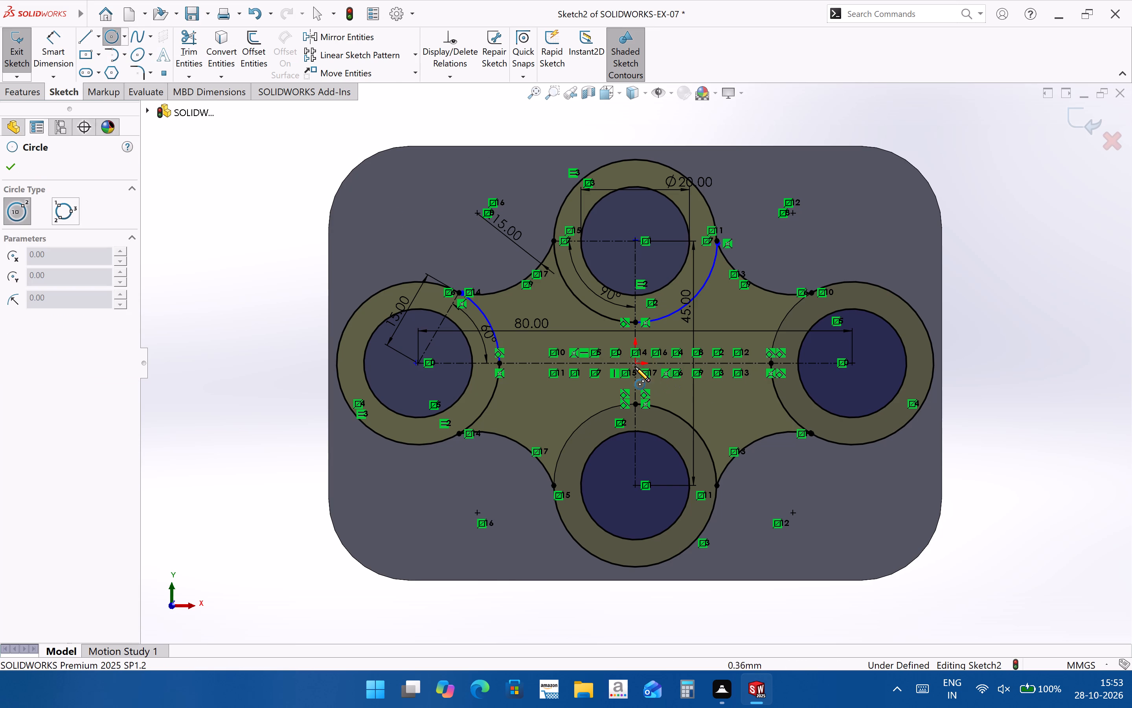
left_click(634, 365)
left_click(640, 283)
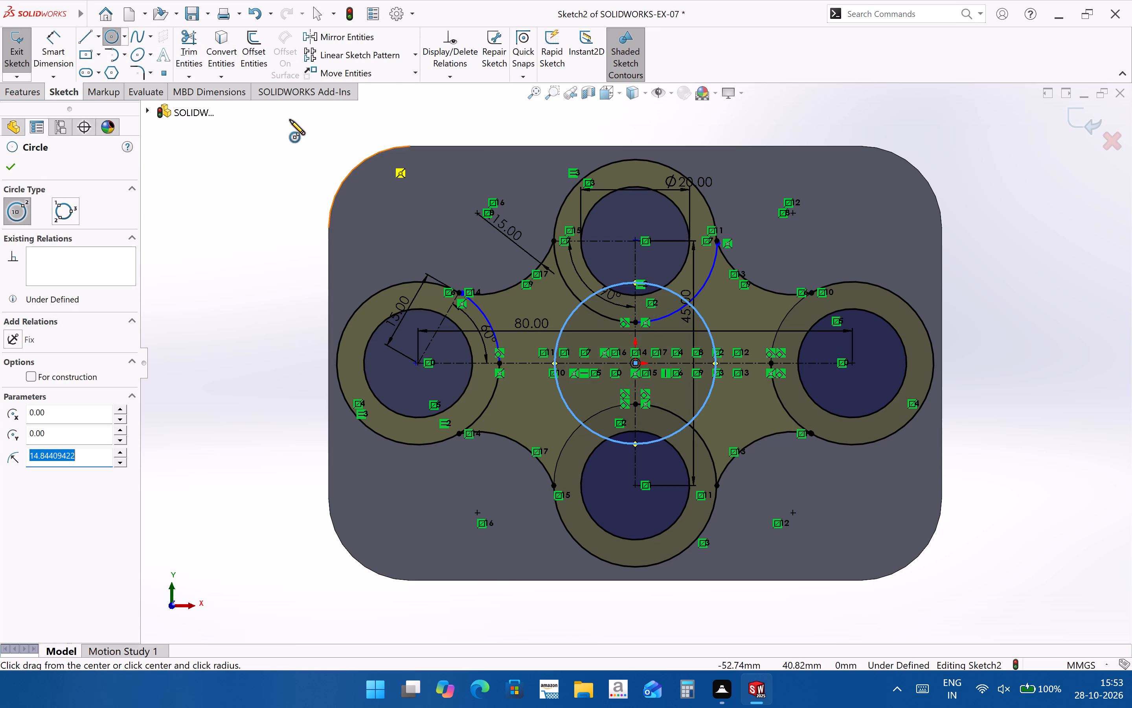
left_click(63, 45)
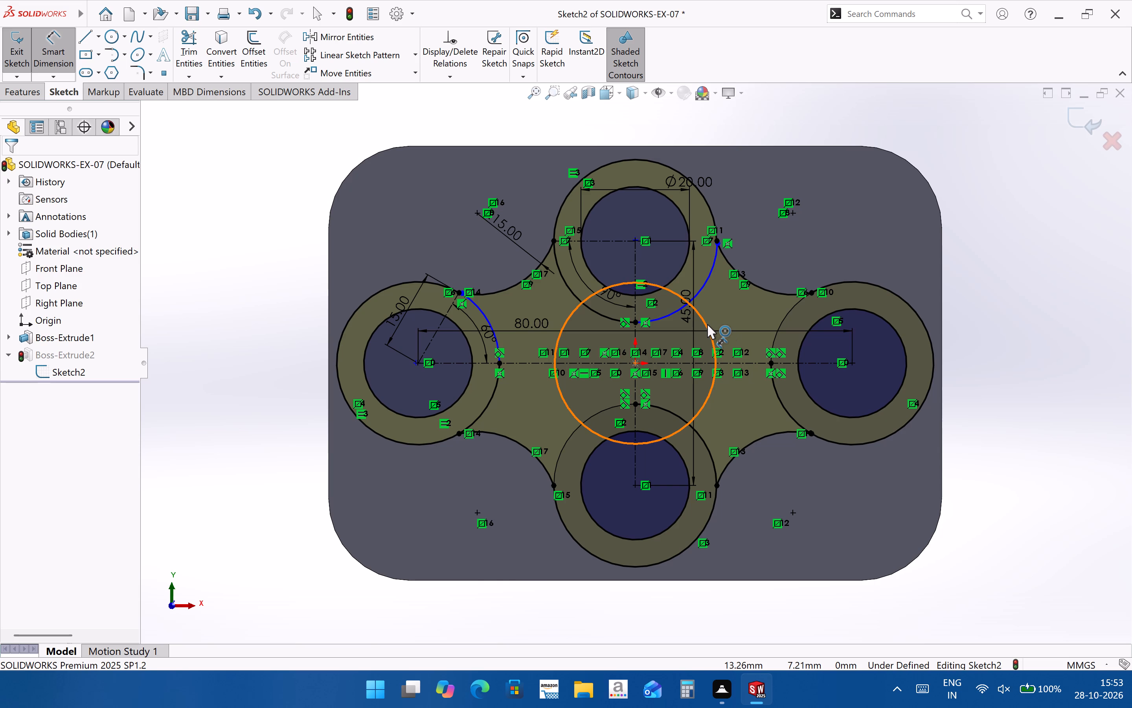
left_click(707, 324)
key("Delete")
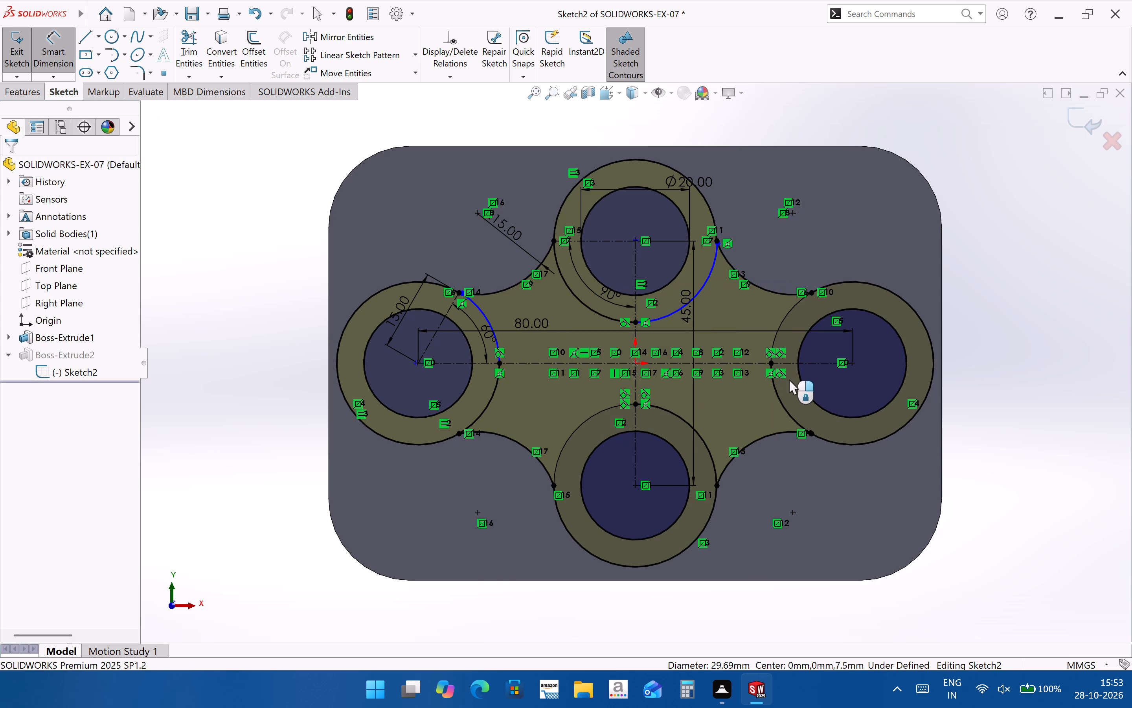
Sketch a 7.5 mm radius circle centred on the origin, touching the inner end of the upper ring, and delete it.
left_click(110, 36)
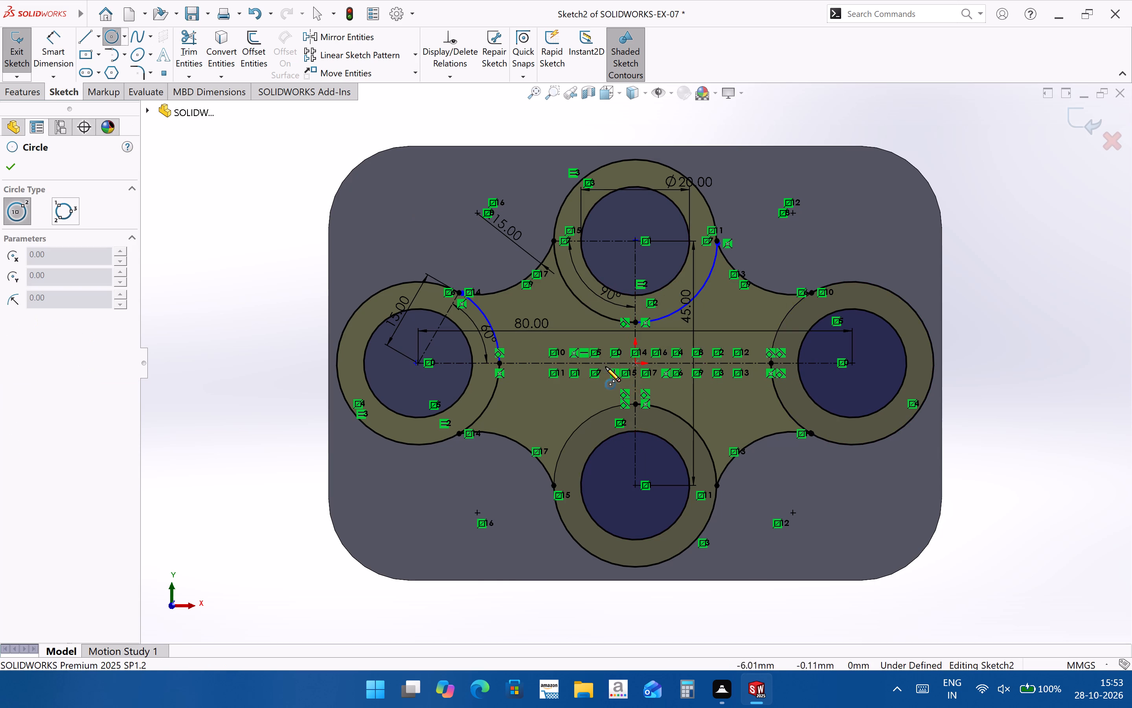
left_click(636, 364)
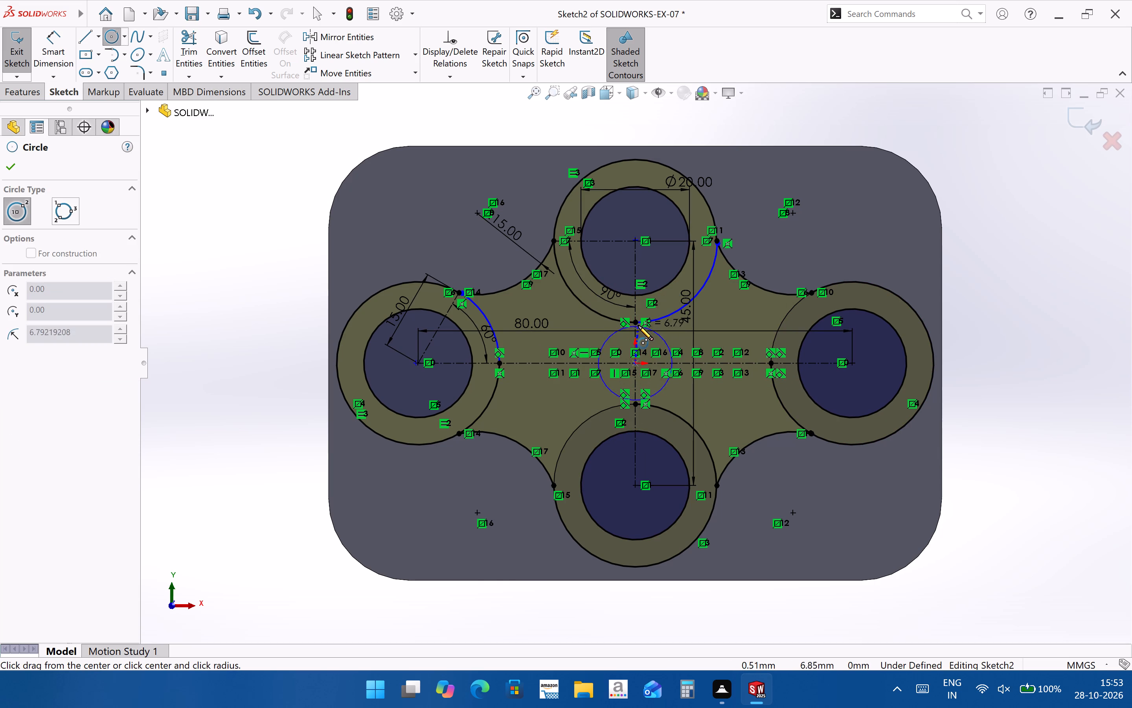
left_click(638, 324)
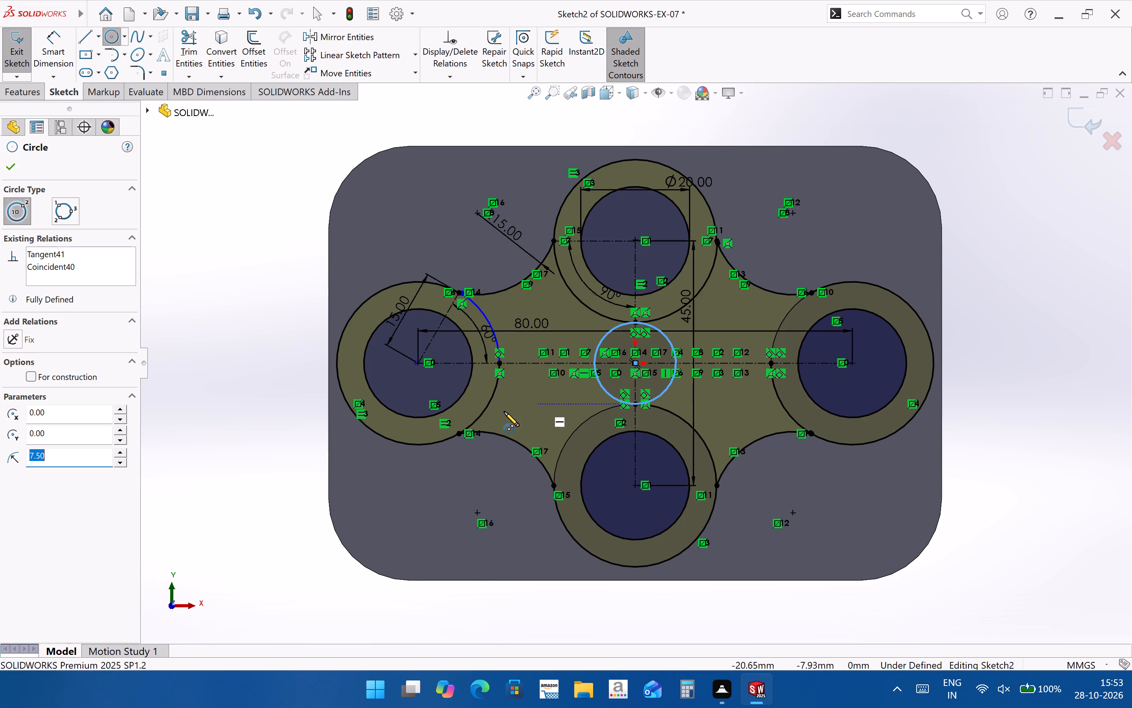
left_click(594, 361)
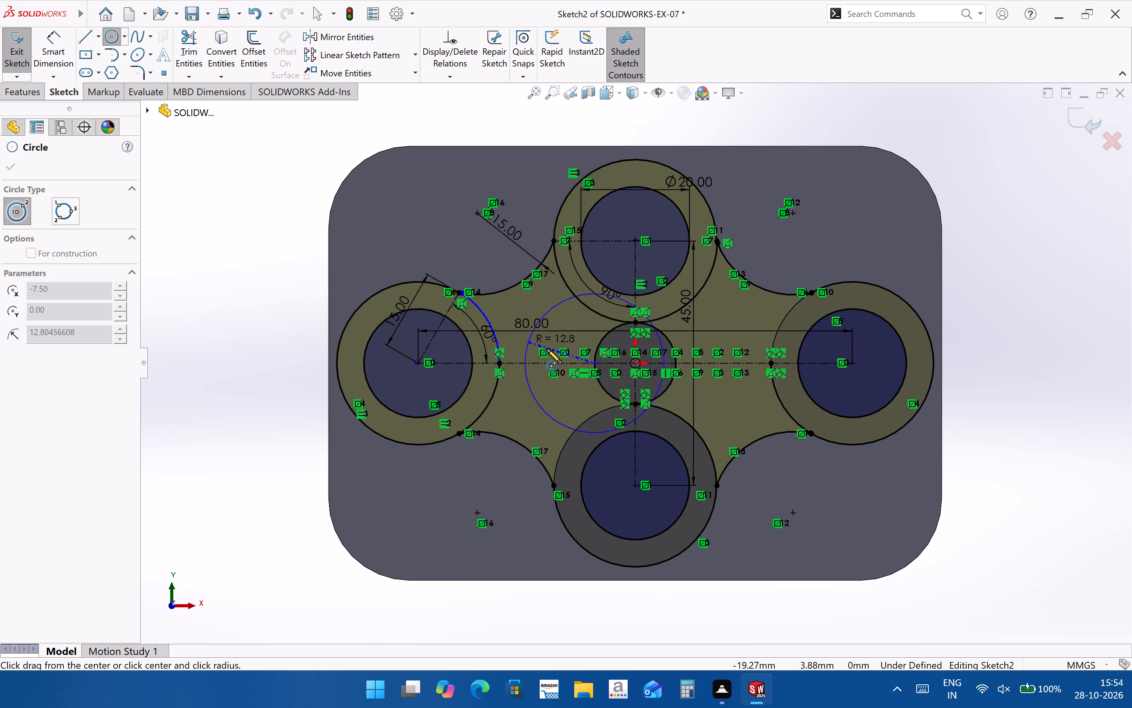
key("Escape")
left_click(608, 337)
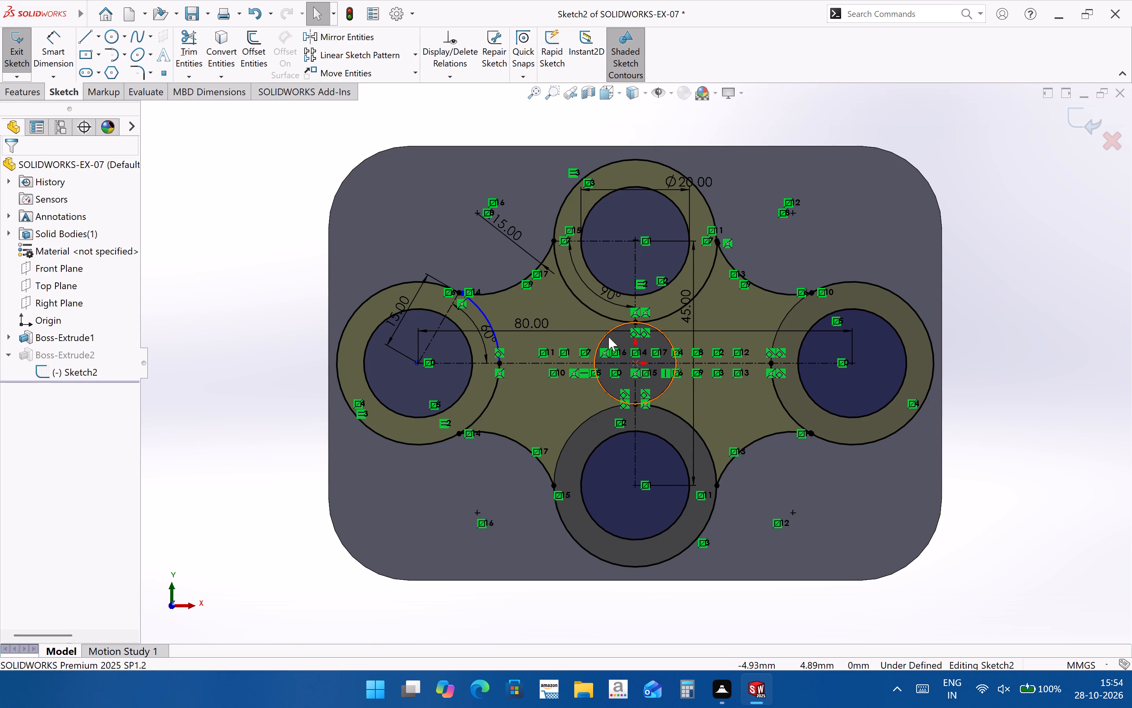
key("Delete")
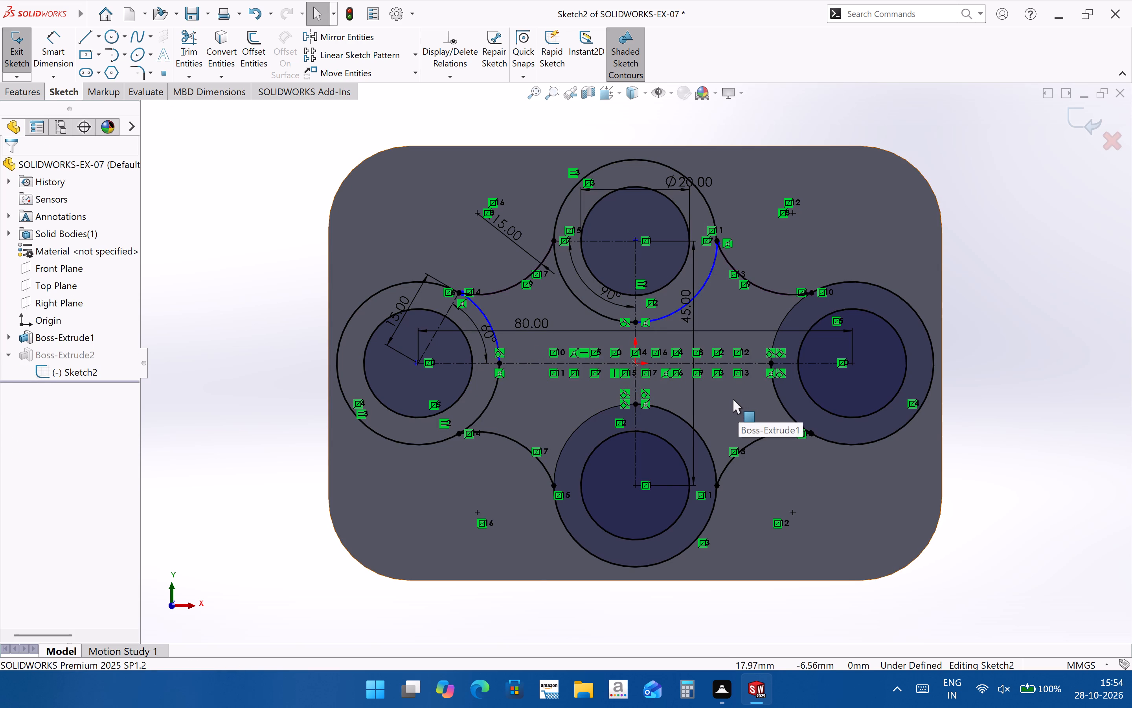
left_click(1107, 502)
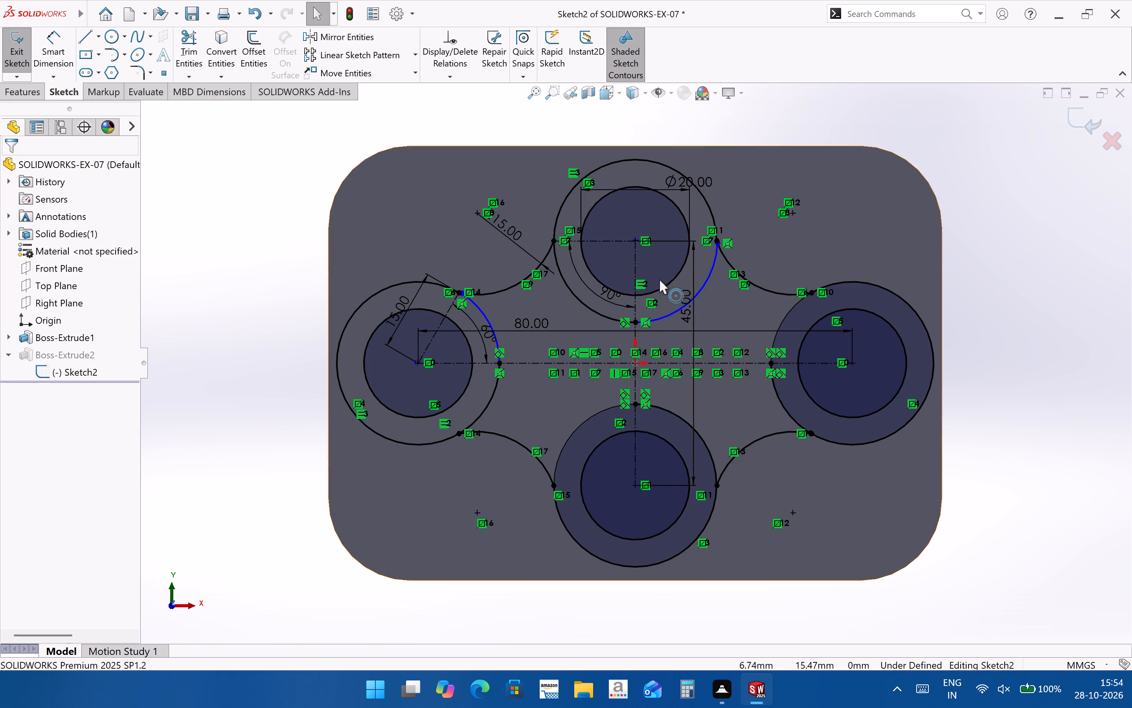
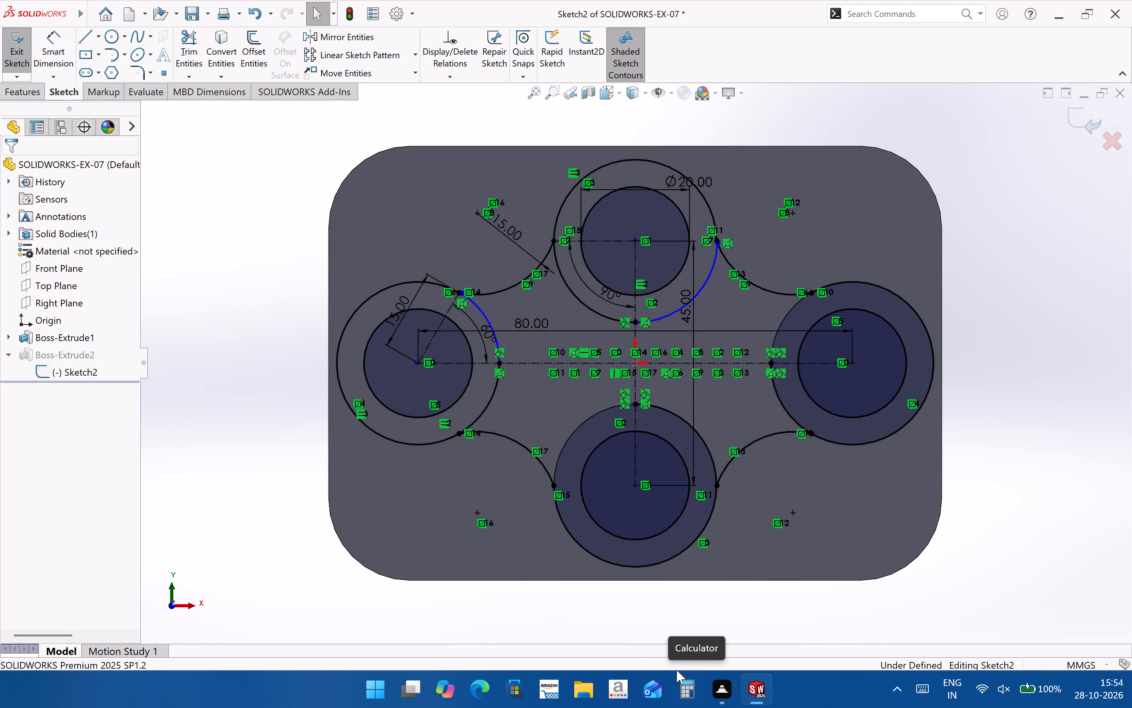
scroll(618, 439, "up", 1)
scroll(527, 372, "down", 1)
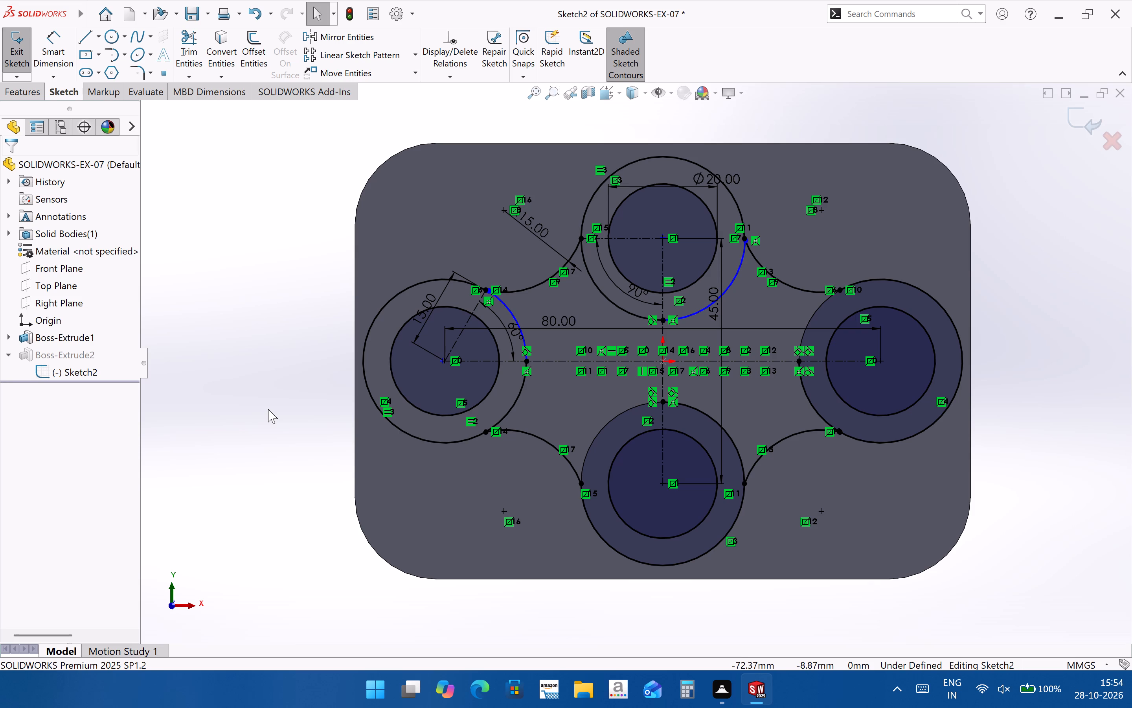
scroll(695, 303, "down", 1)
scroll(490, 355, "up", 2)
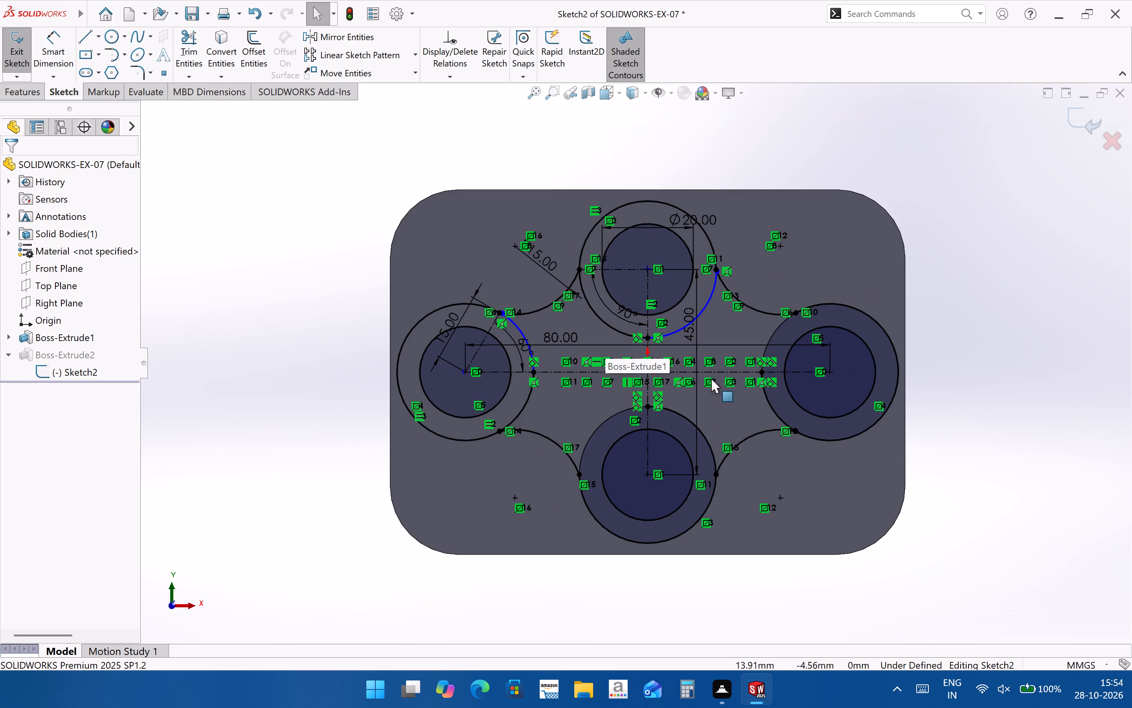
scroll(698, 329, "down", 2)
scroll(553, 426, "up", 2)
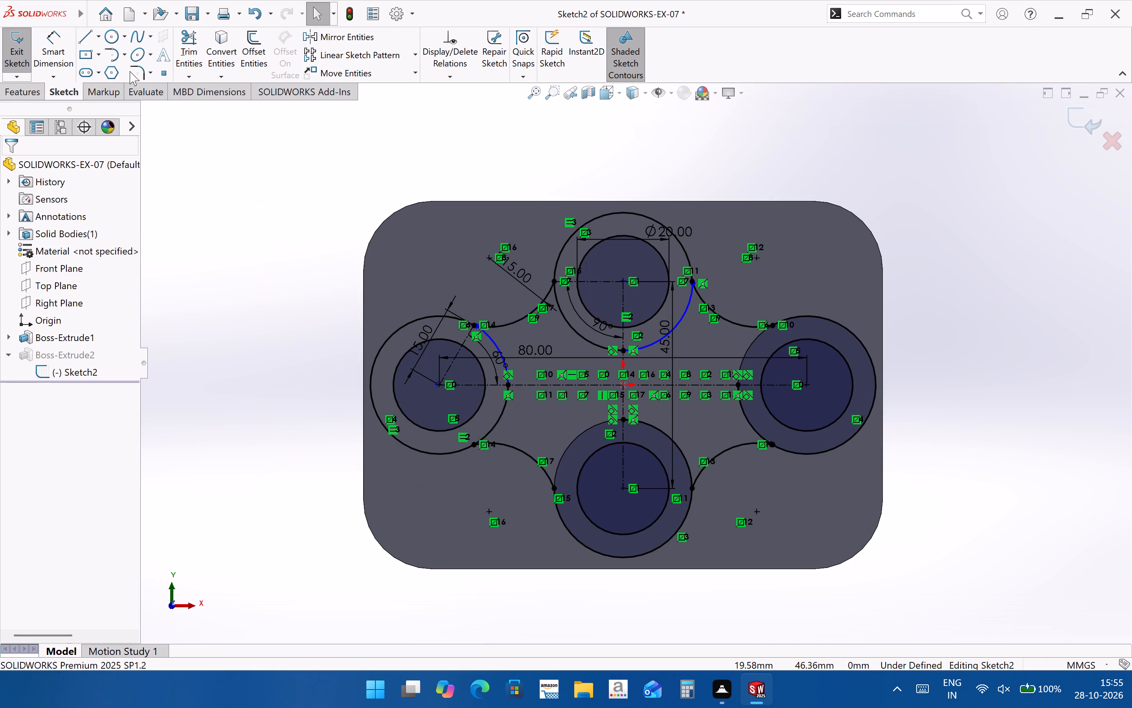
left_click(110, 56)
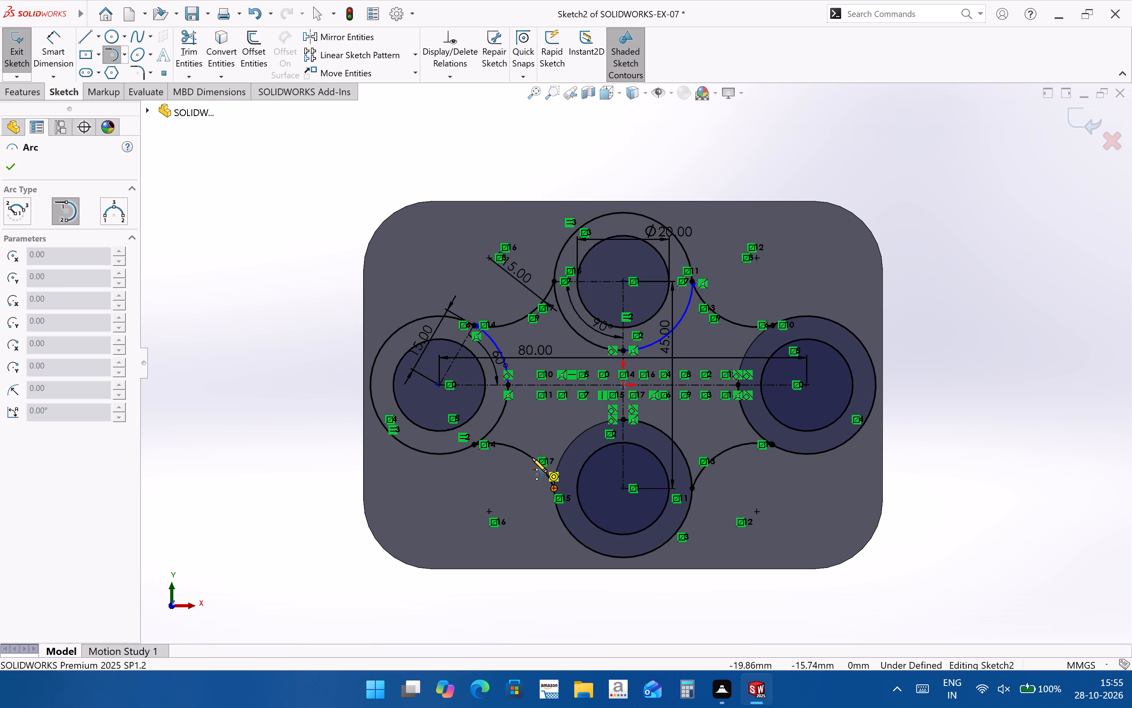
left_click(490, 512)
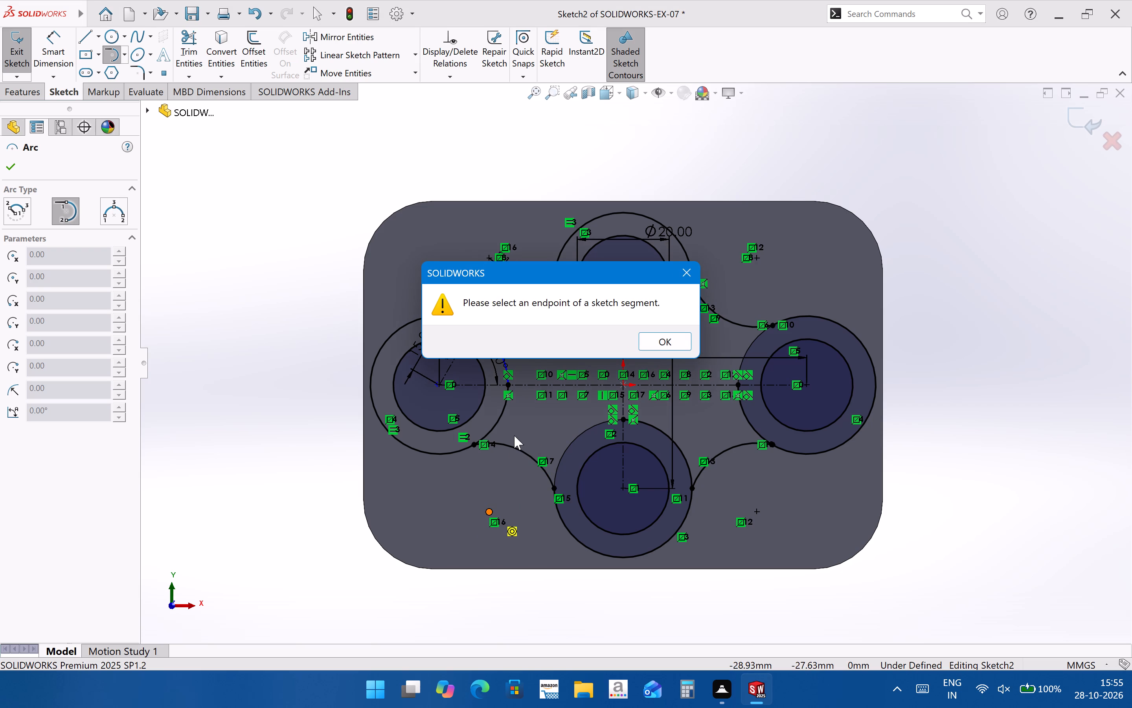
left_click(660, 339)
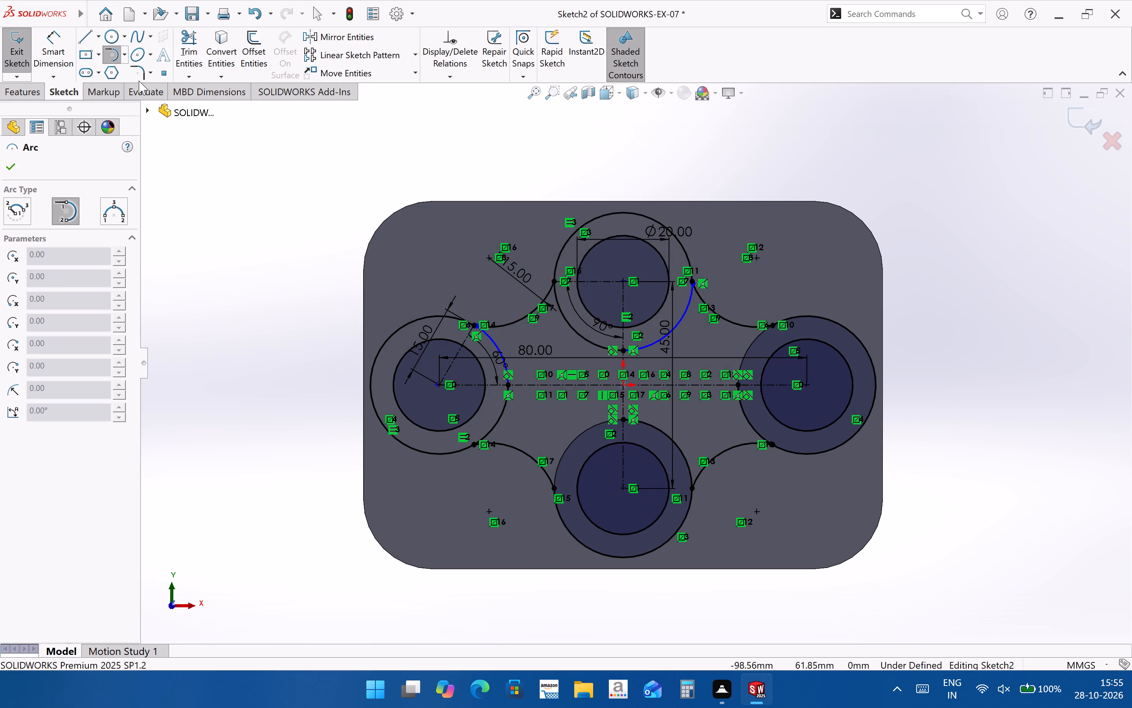
Sketch a circle centred on the lower-left concave arc's centre point and dimension its diameter to 40 mm.
left_click(108, 41)
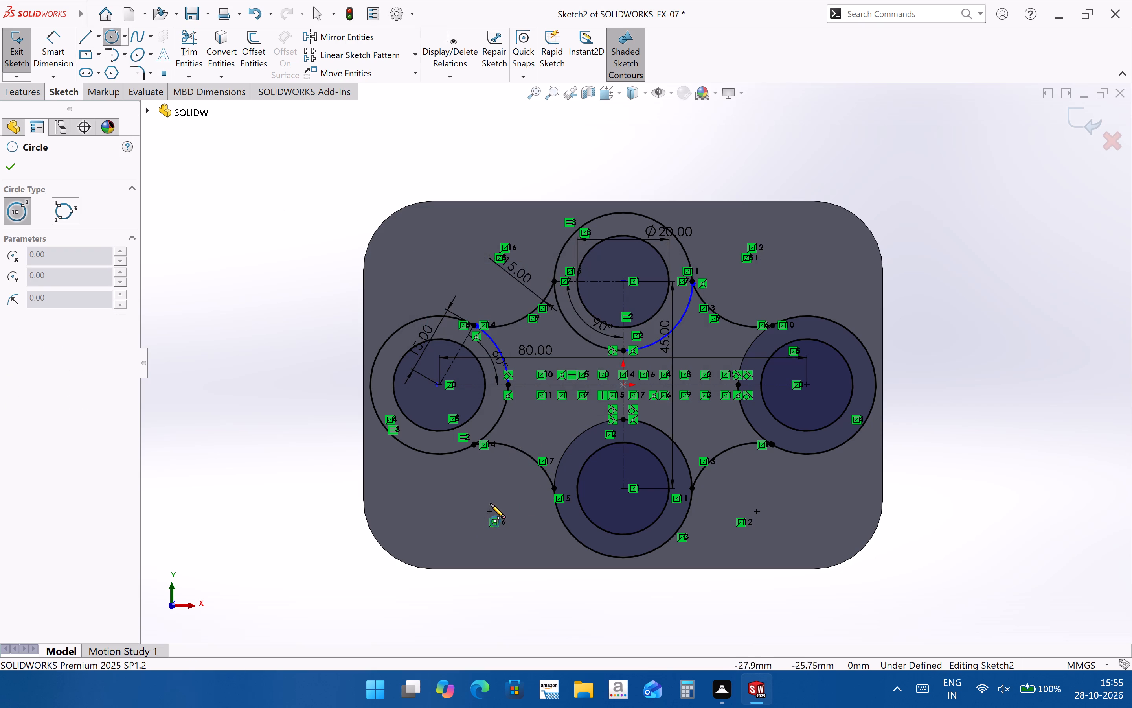
left_click(489, 513)
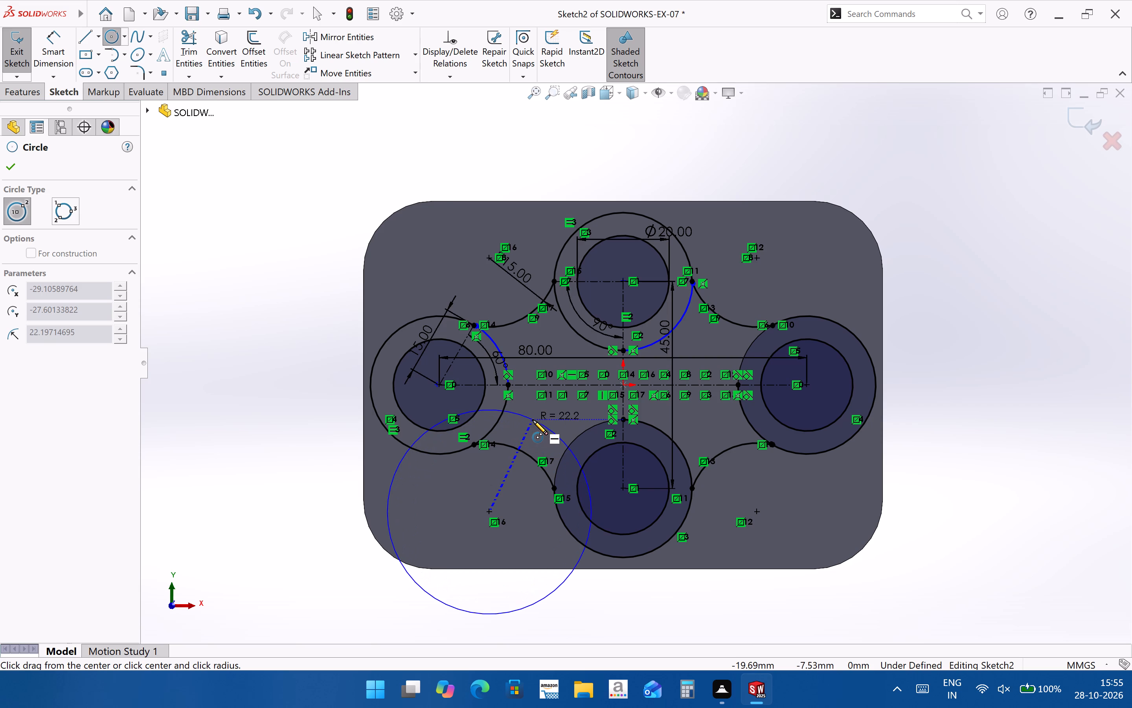
left_click(532, 420)
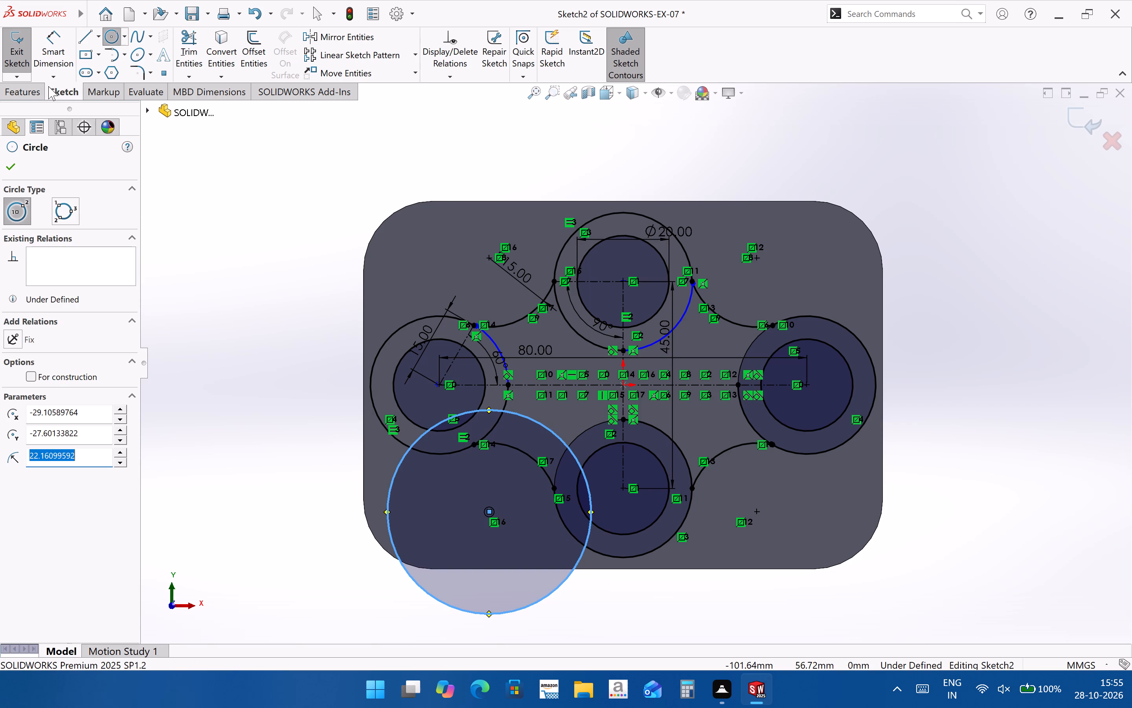
left_click(49, 46)
left_click(561, 582)
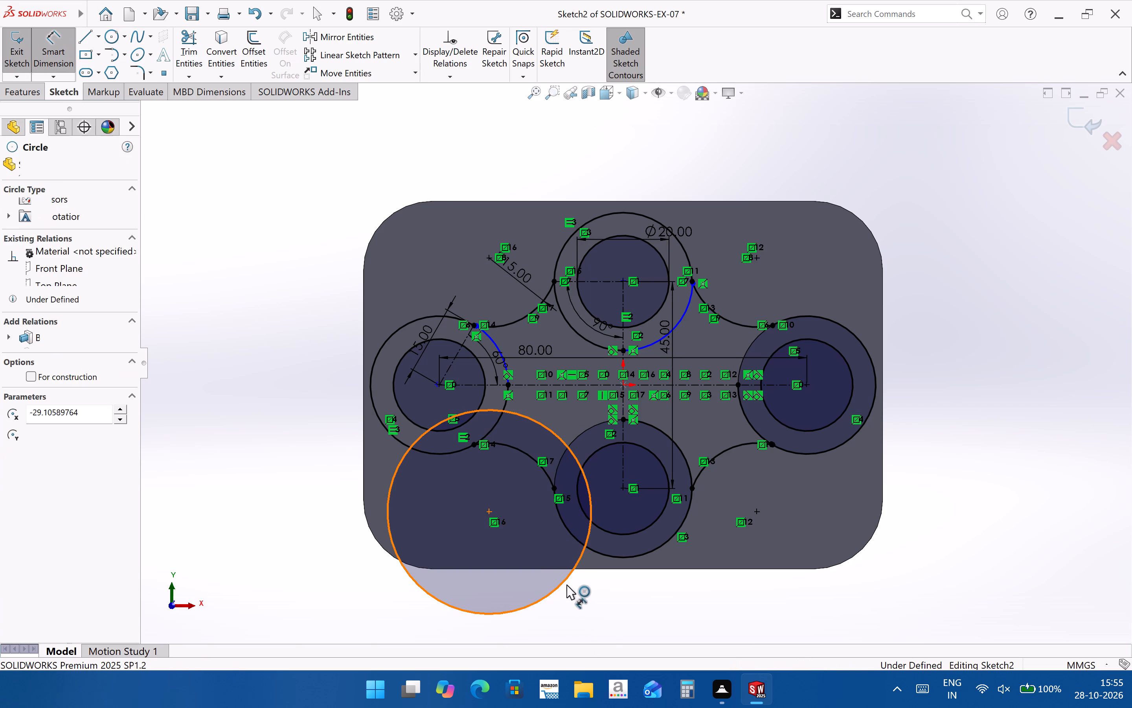
left_click(592, 601)
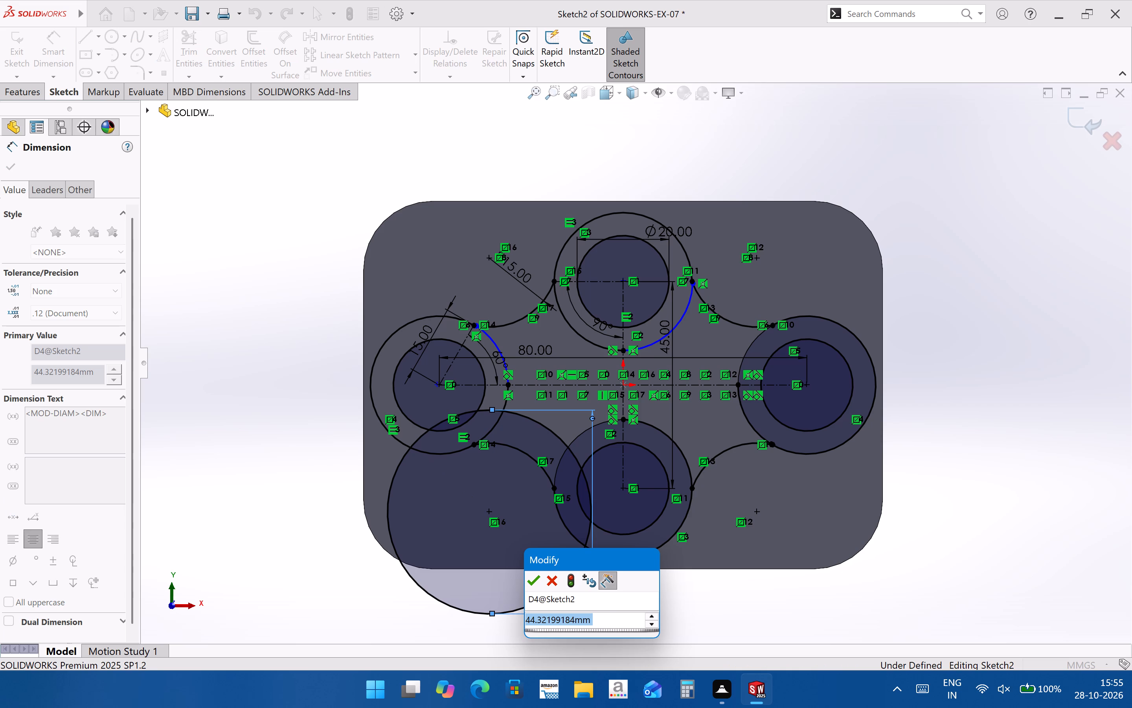
type("40")
key("Return")
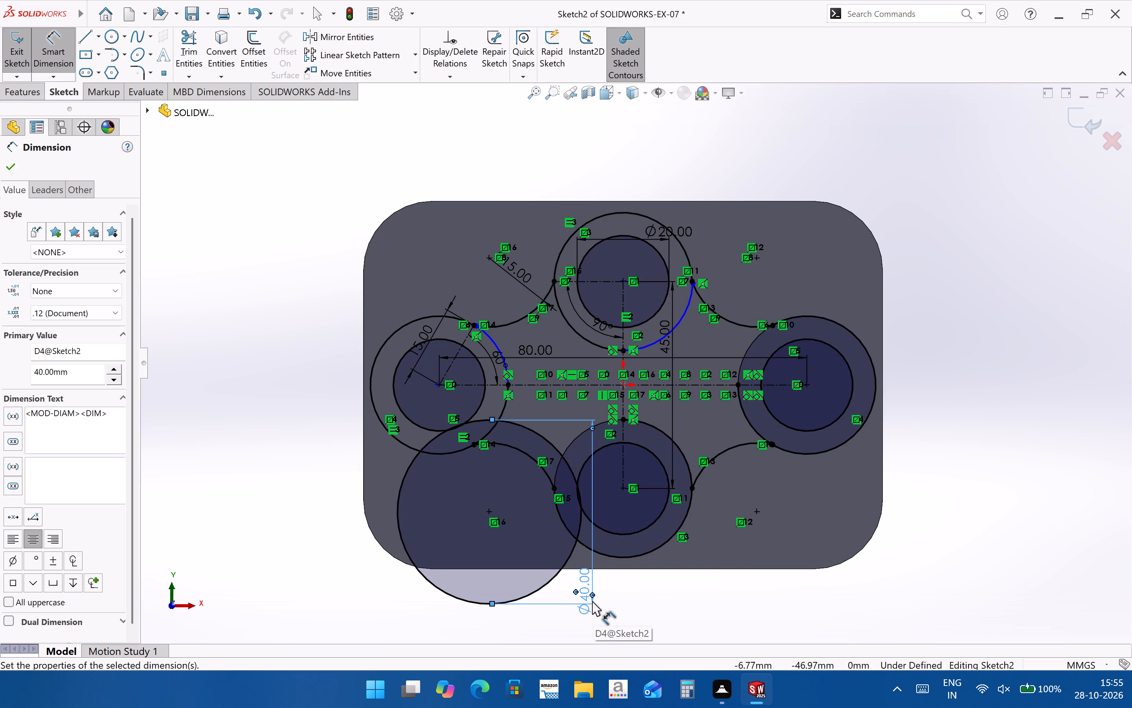
Trim away the parts of the 40 mm circle that lie inside the left lobe's ring and hole.
left_click(183, 38)
left_click_drag(489, 408, 480, 428)
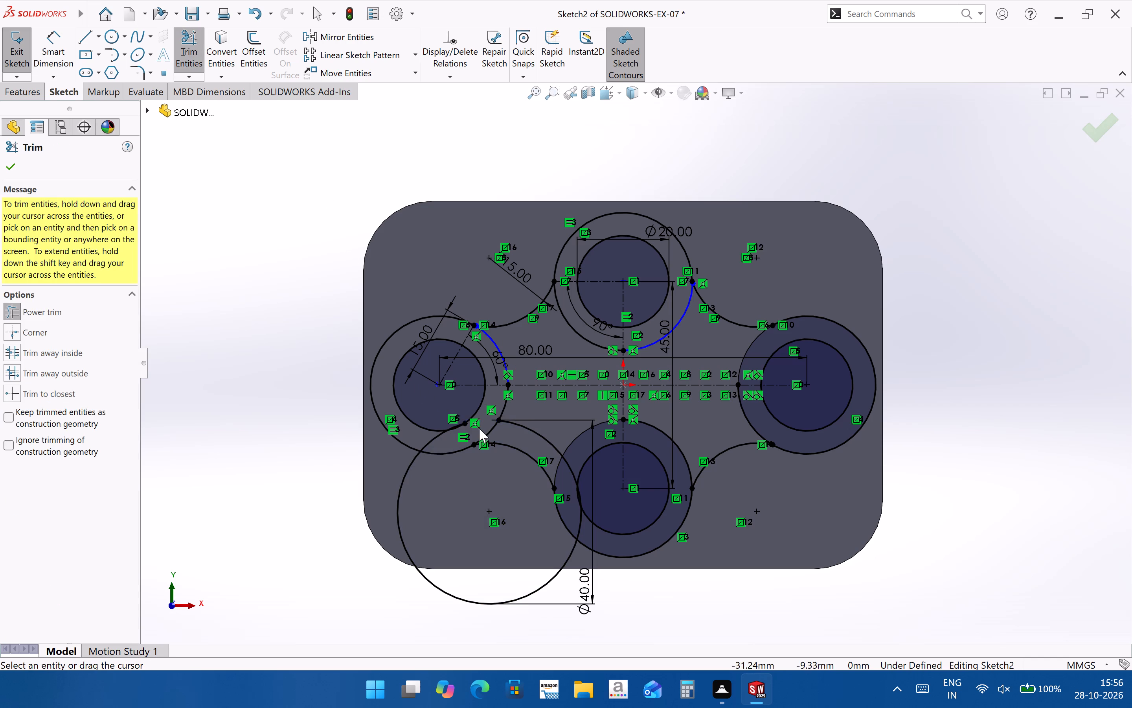
left_click_drag(412, 436, 447, 442)
scroll(460, 415, "down", 4)
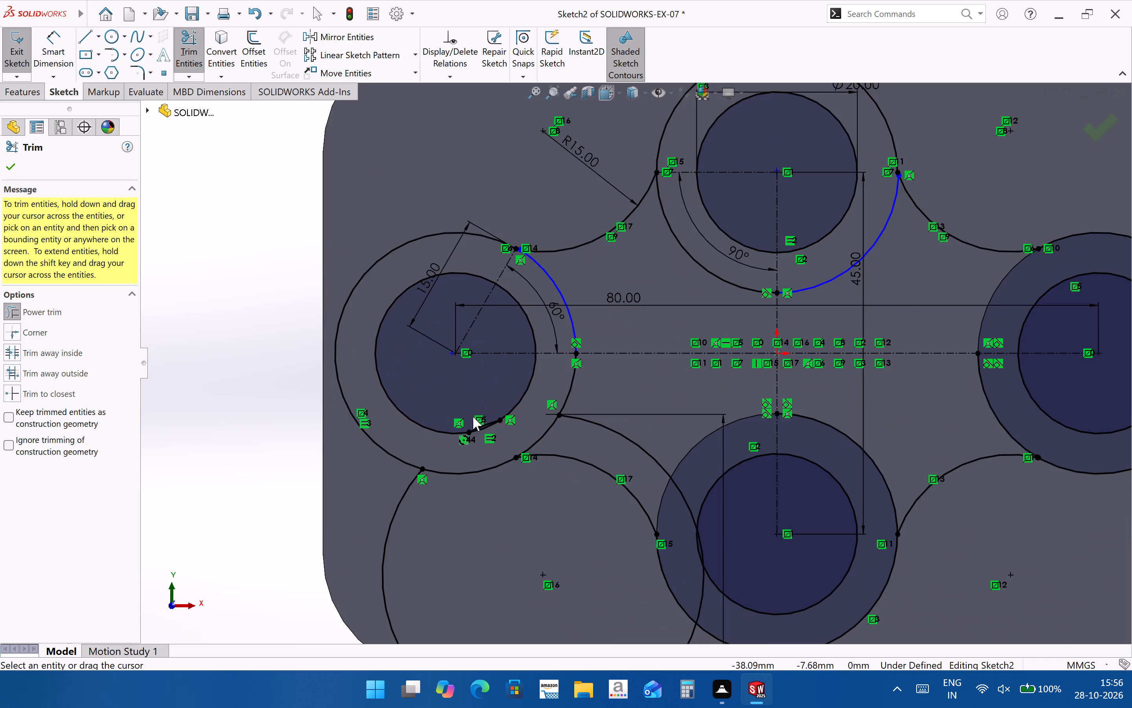
scroll(473, 417, "down", 2)
scroll(557, 425, "down", 4)
left_click_drag(511, 361, 517, 396)
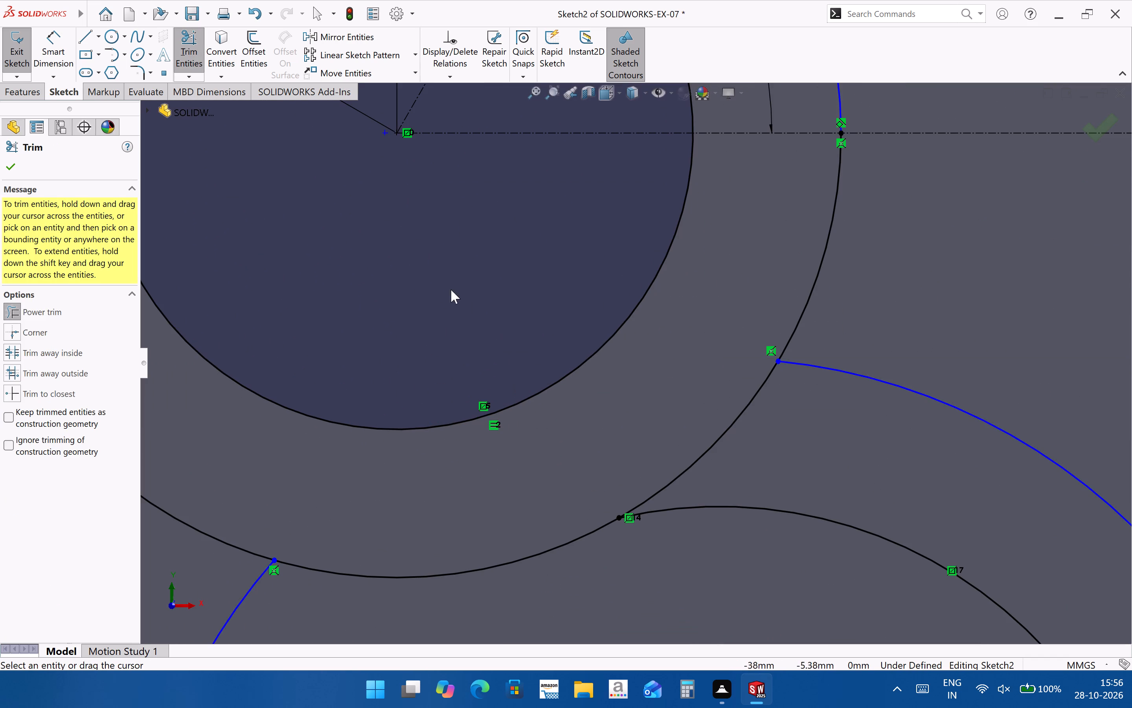
scroll(461, 345, "up", 9)
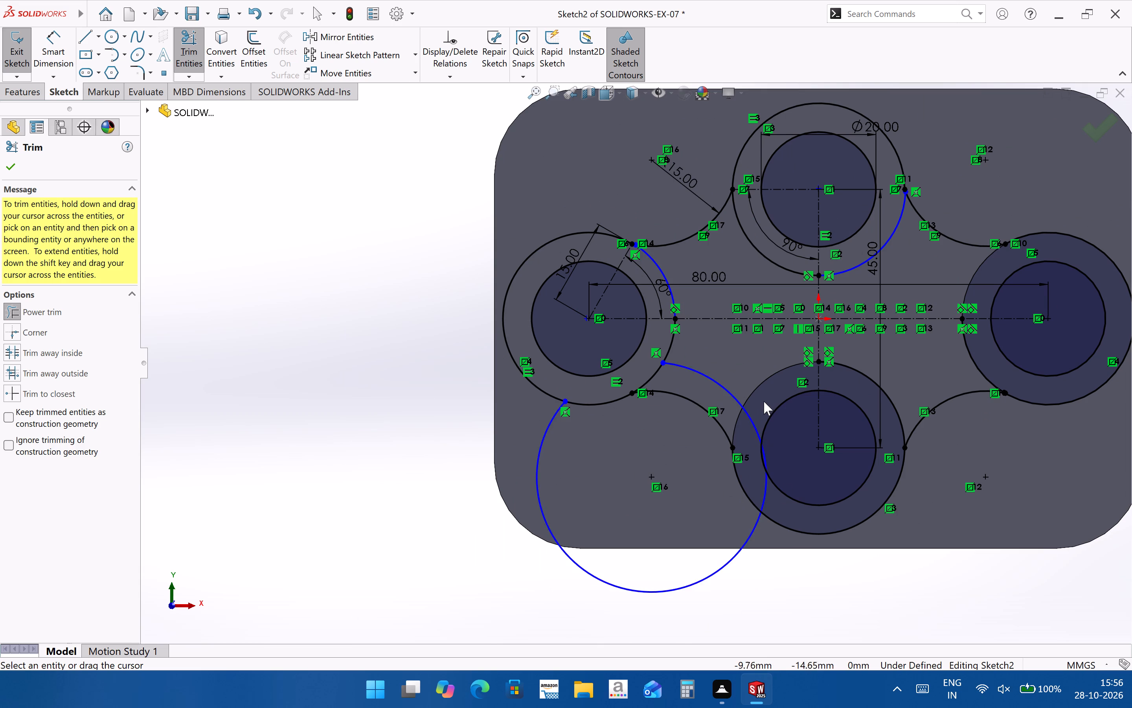
Trim the circle inside the bottom lobe and along its outer side, keeping only the inner arc between the left and bottom rings.
scroll(764, 400, "down", 2)
left_click_drag(745, 413, 725, 429)
scroll(790, 476, "down", 8)
left_click_drag(577, 421, 545, 424)
left_click_drag(539, 537, 571, 577)
scroll(606, 426, "up", 2)
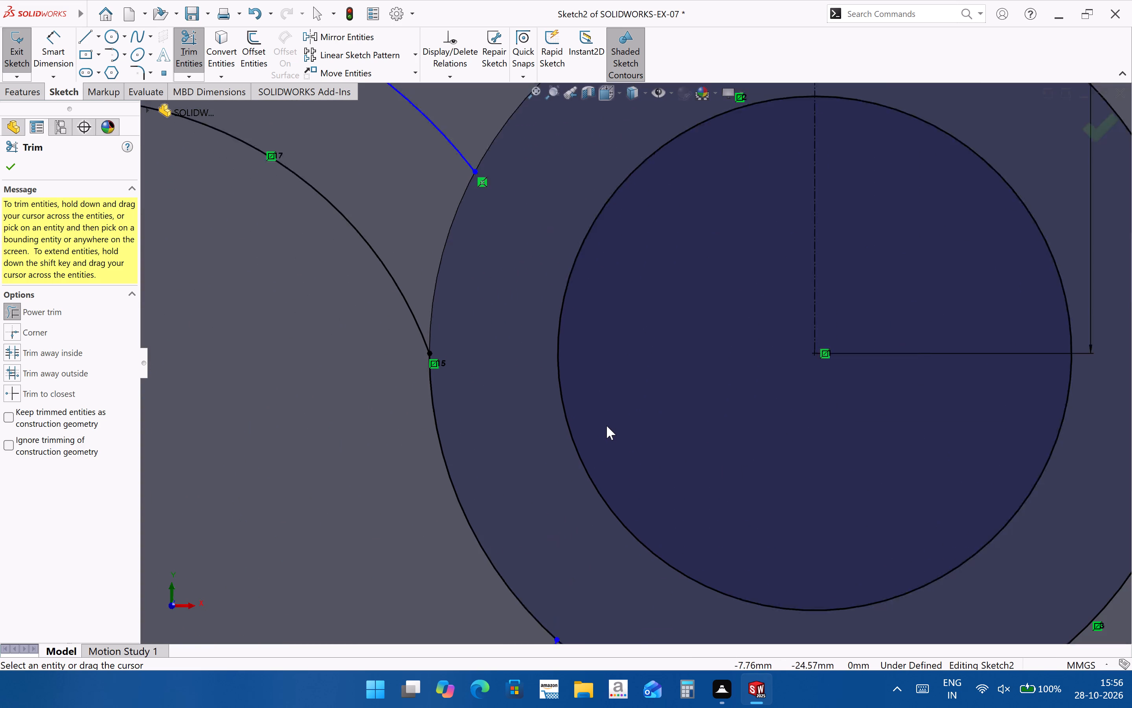
scroll(606, 426, "up", 5)
left_click_drag(195, 358, 225, 361)
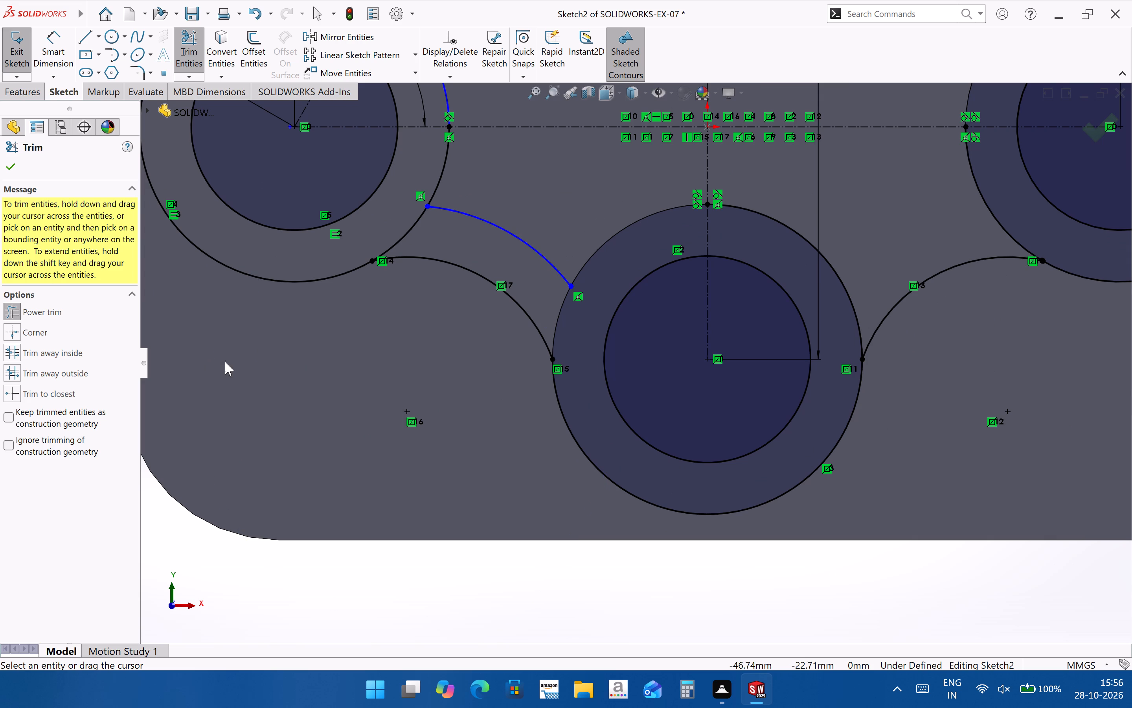
scroll(519, 422, "down", 1)
scroll(518, 422, "up", 4)
scroll(596, 448, "up", 2)
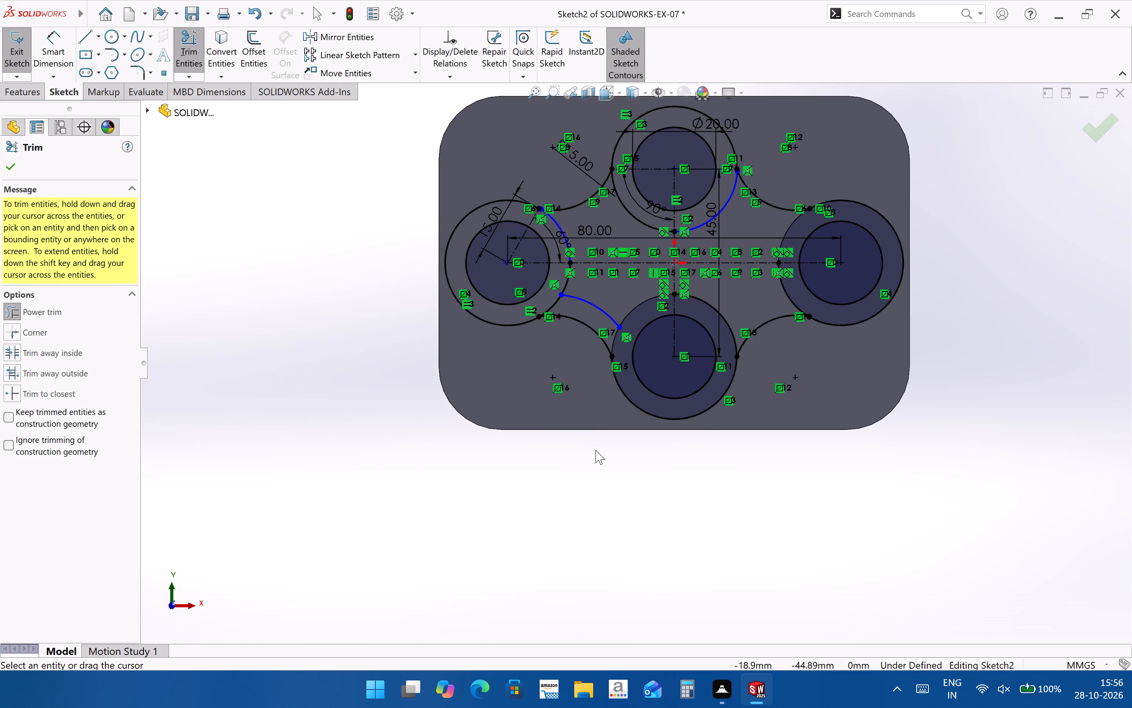
scroll(779, 310, "down", 2)
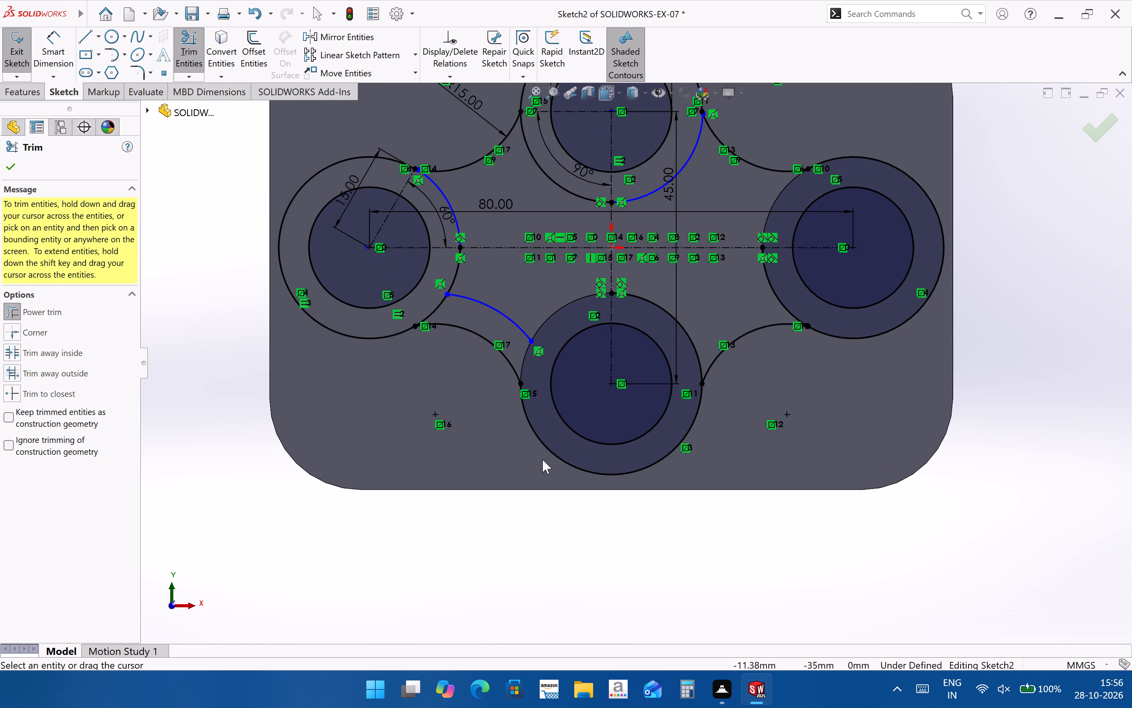
scroll(545, 465, "up", 3)
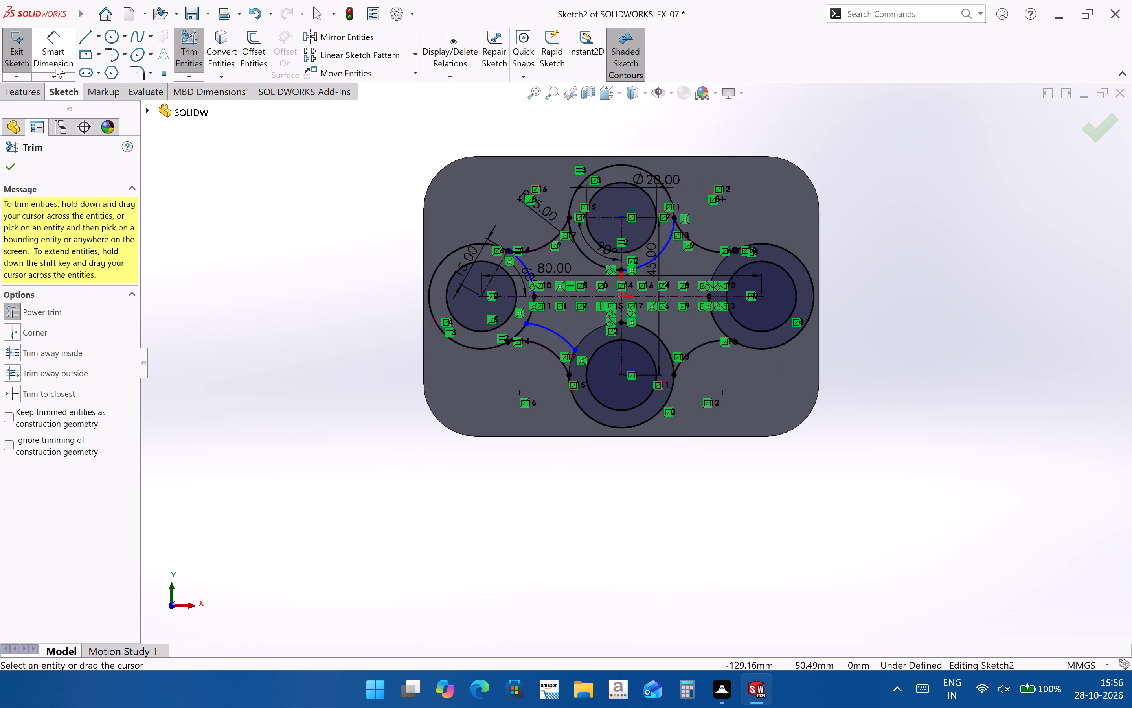
Dimension the trimmed arc between the left and bottom lobes with a 20 mm radius.
left_click(55, 64)
left_click(550, 330)
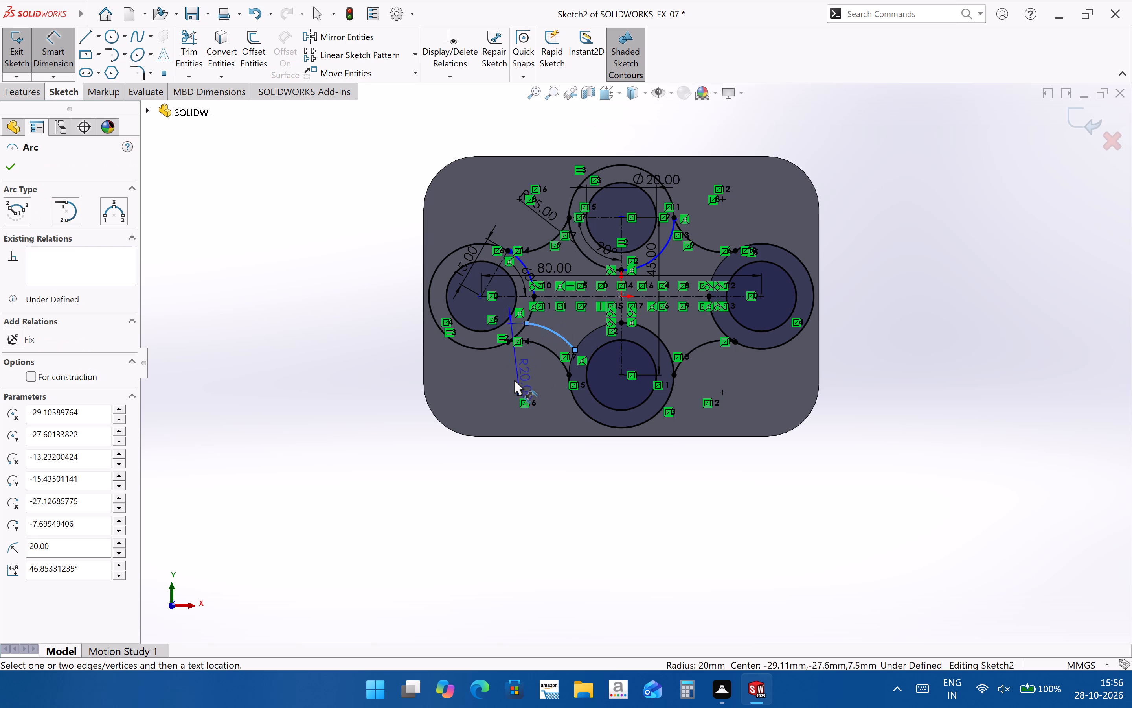
left_click(530, 371)
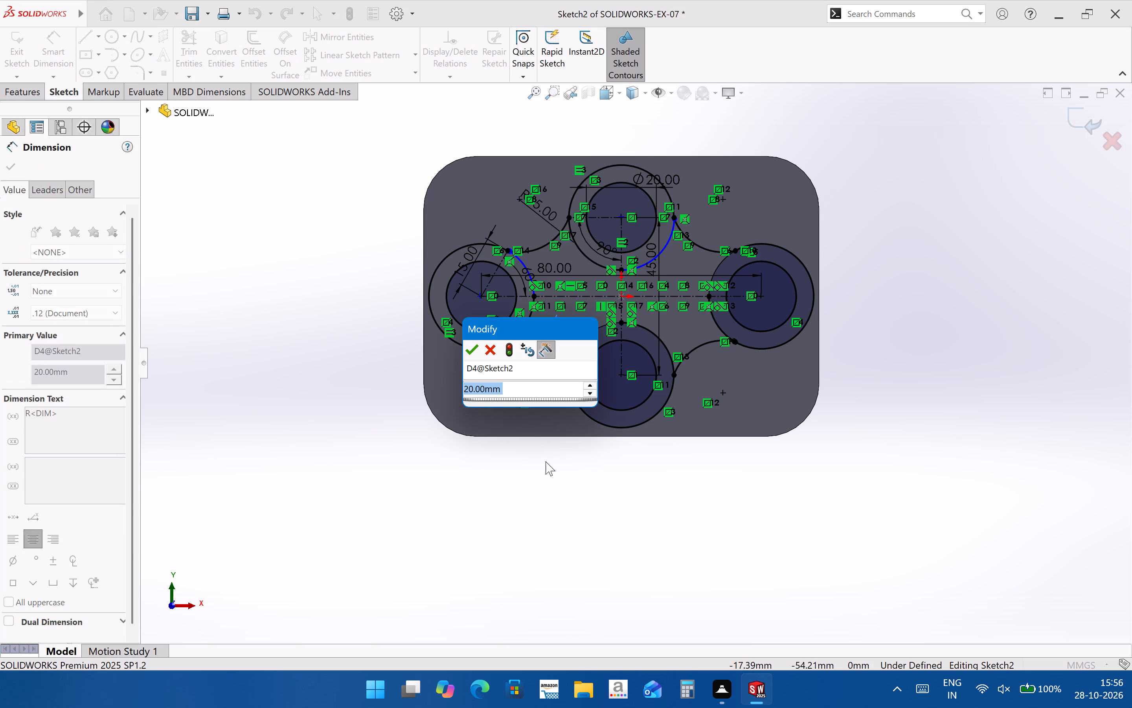
left_click(477, 352)
left_click(584, 500)
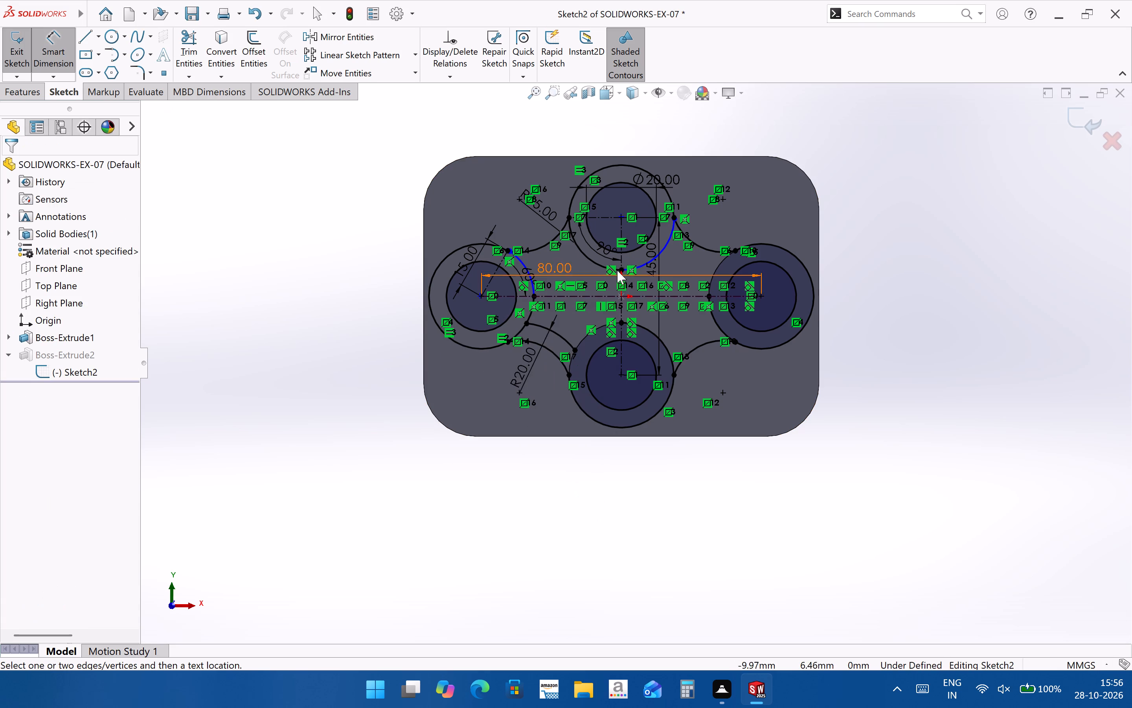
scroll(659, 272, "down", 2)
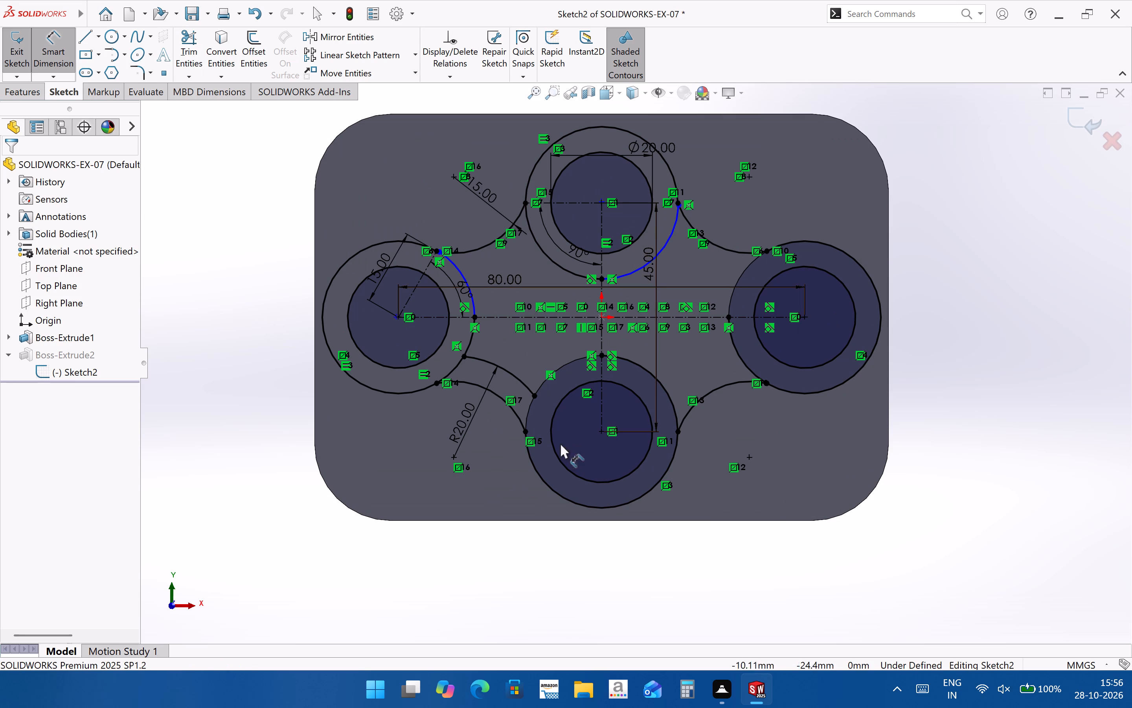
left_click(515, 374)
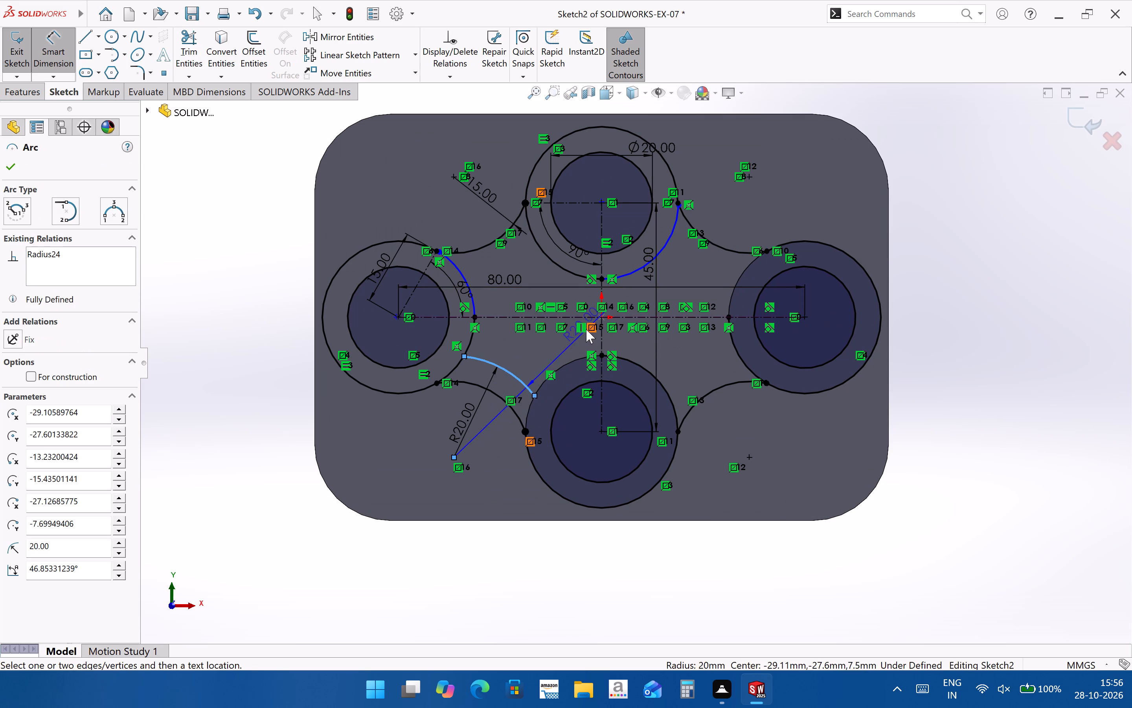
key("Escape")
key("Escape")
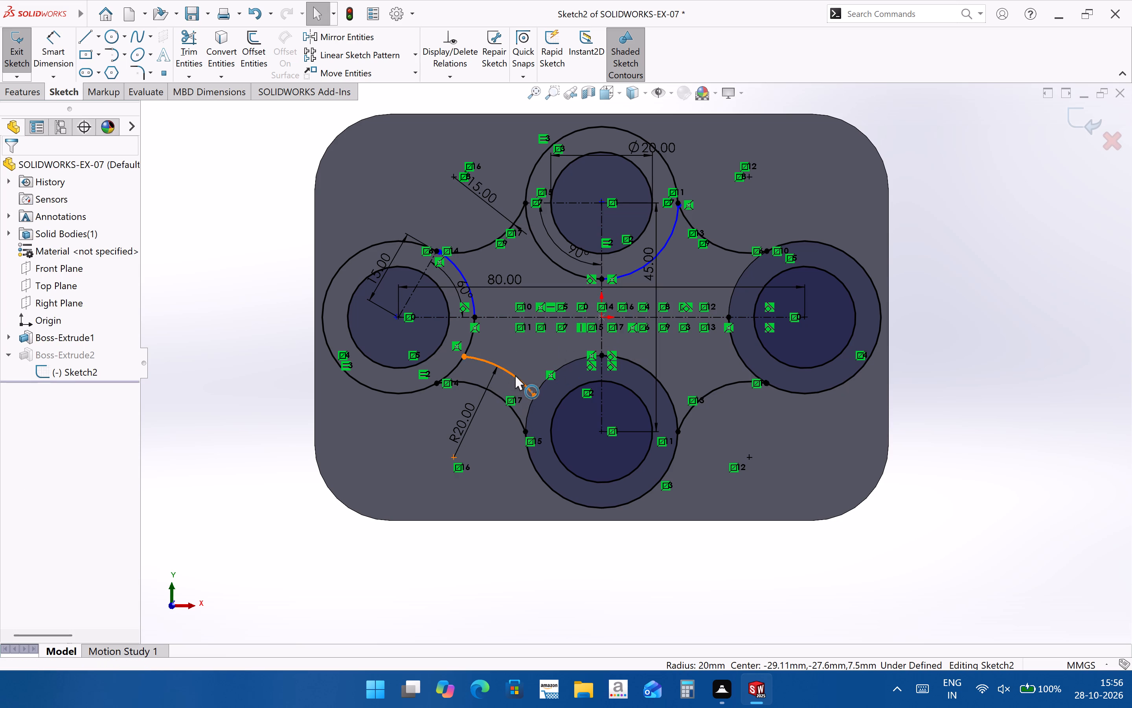
Mirror the 20 mm radius arc about the horizontal centerline, with Copy kept on, to join the left and top lobes.
left_click(515, 375)
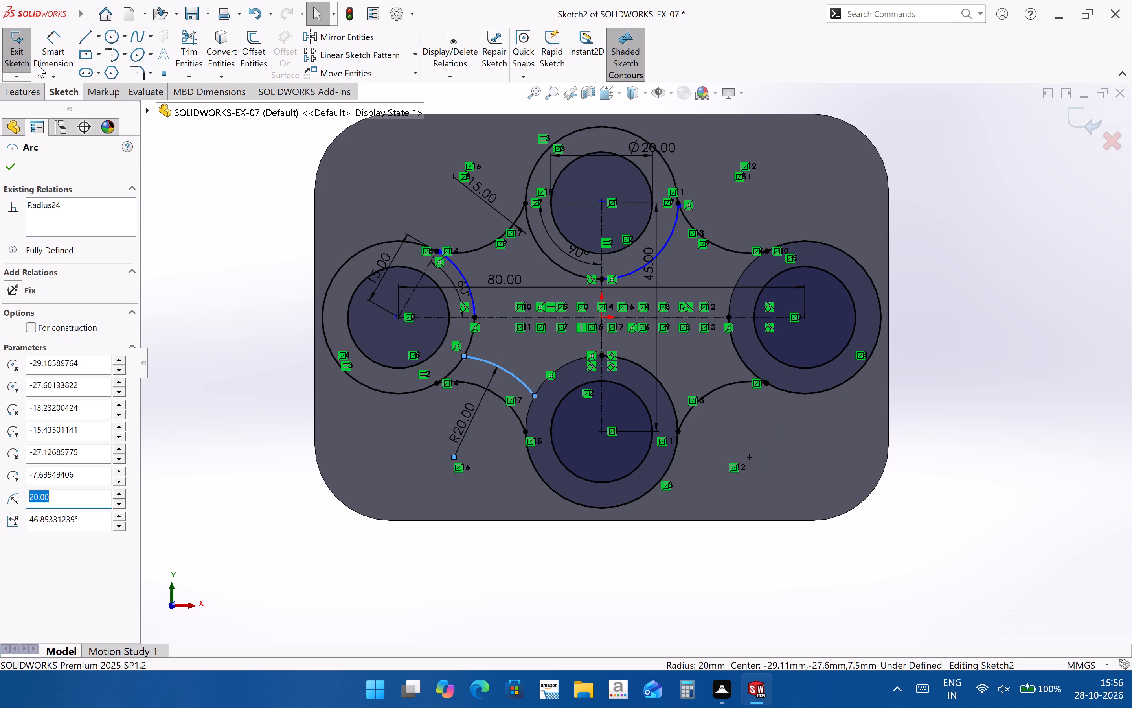
left_click(347, 41)
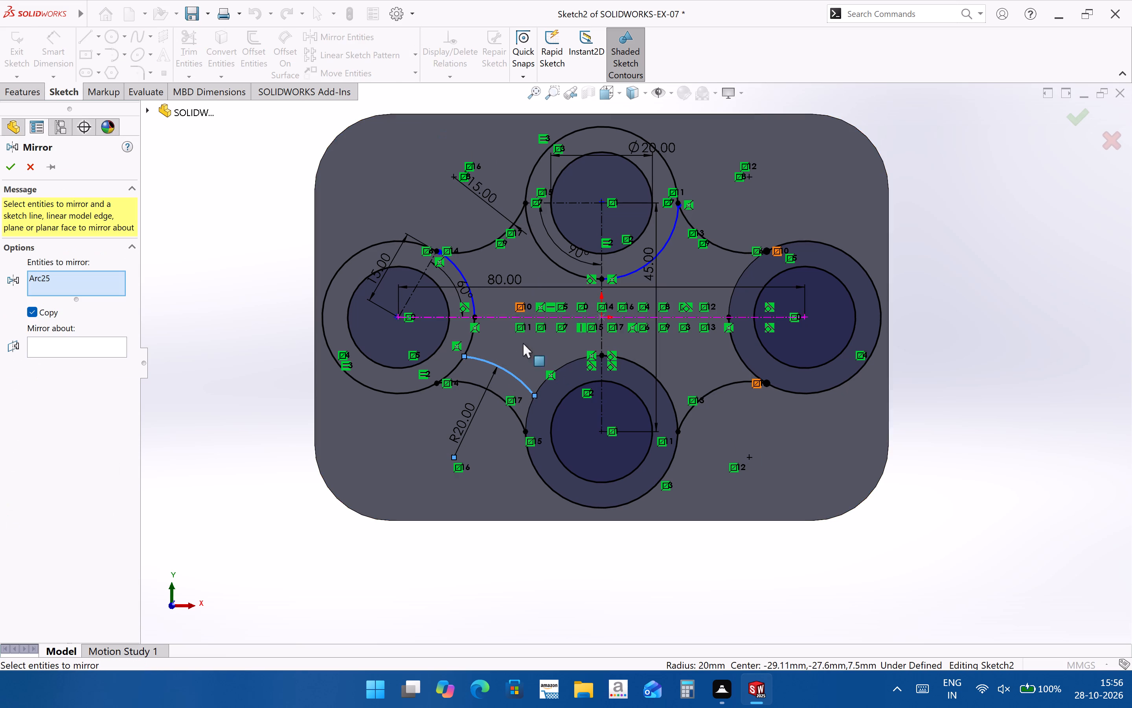
left_click(517, 315)
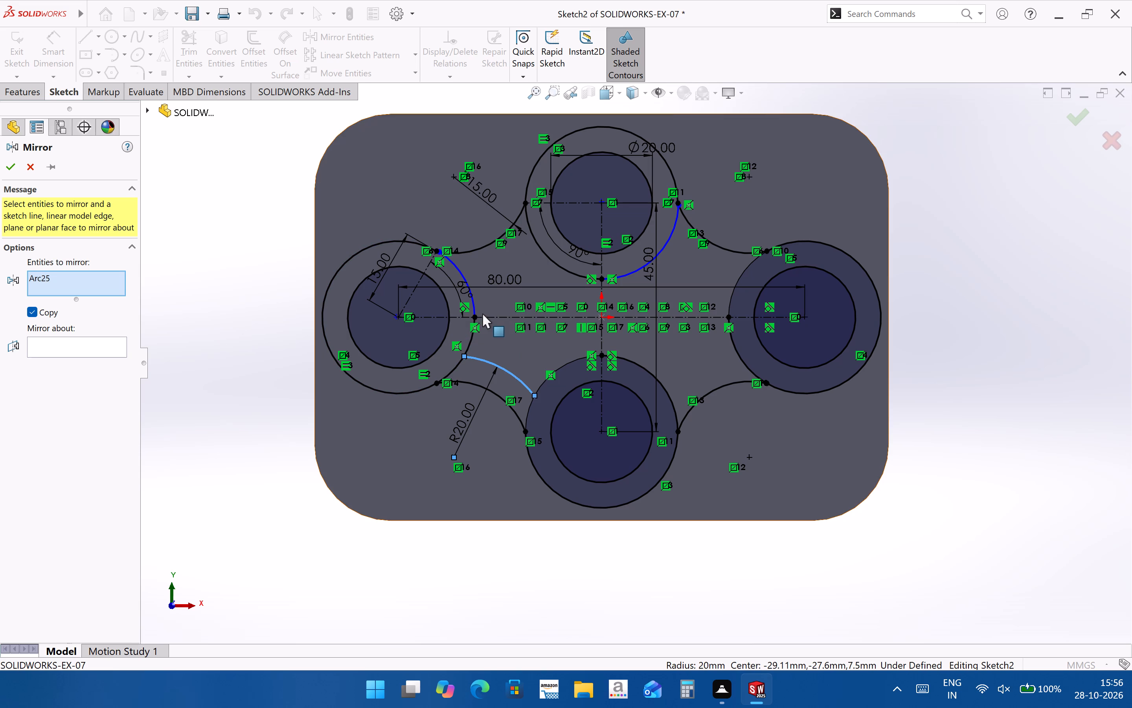
left_click(49, 348)
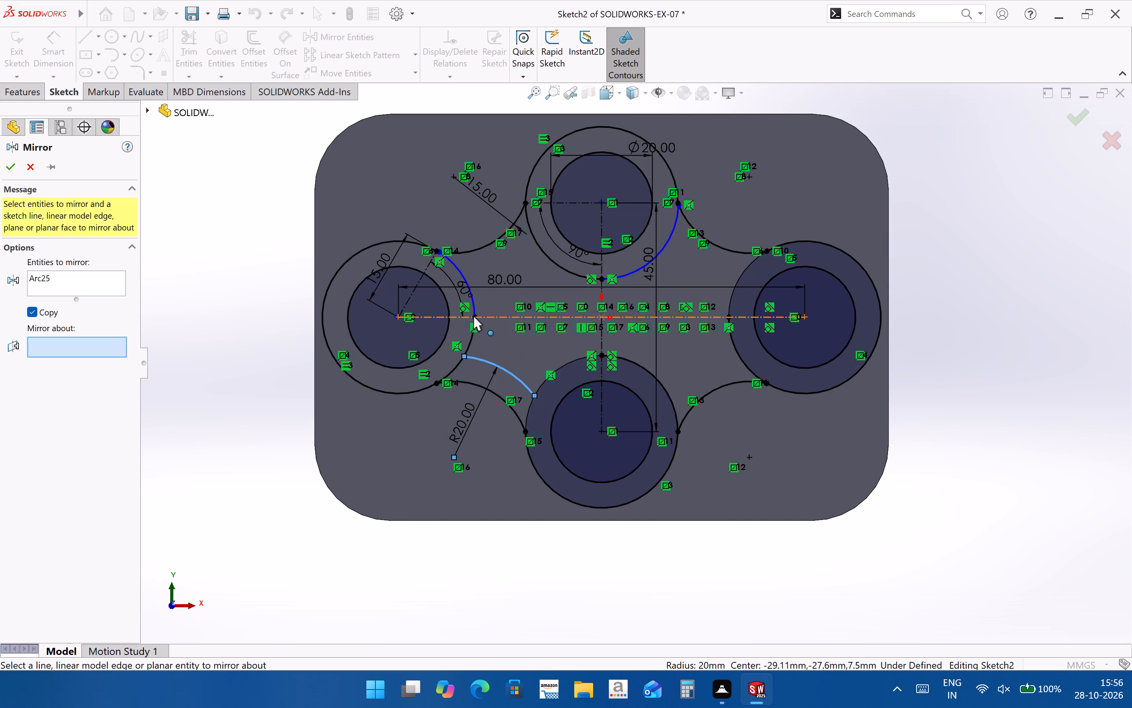
left_click(489, 316)
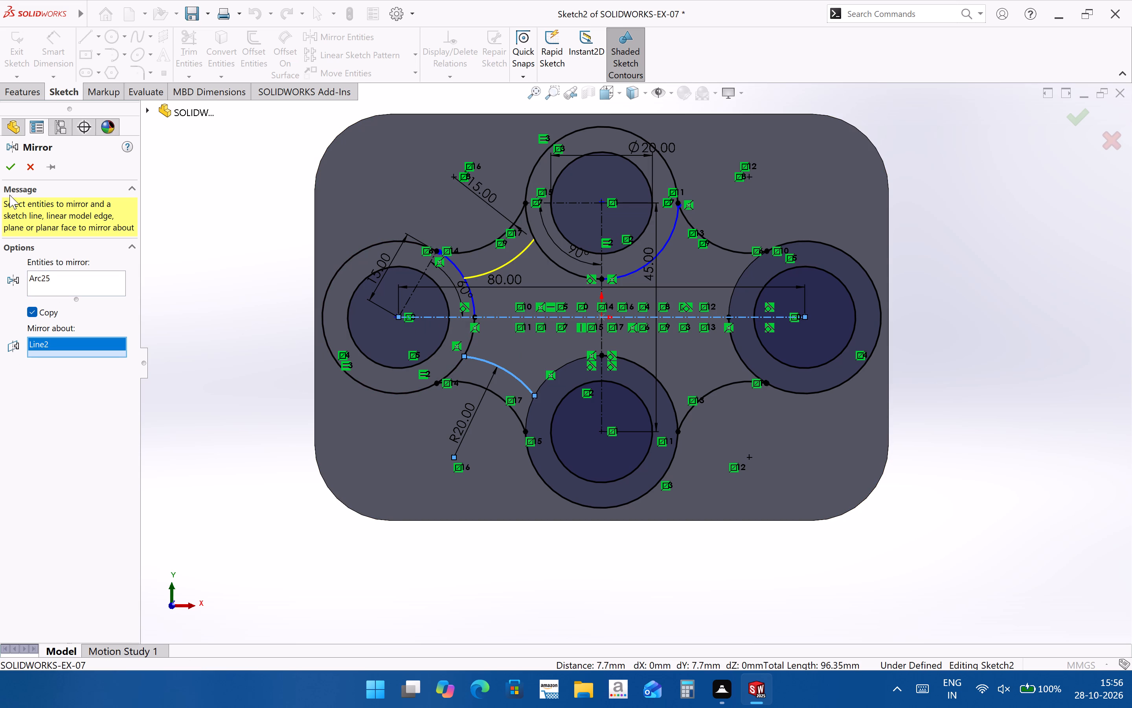
left_click(4, 171)
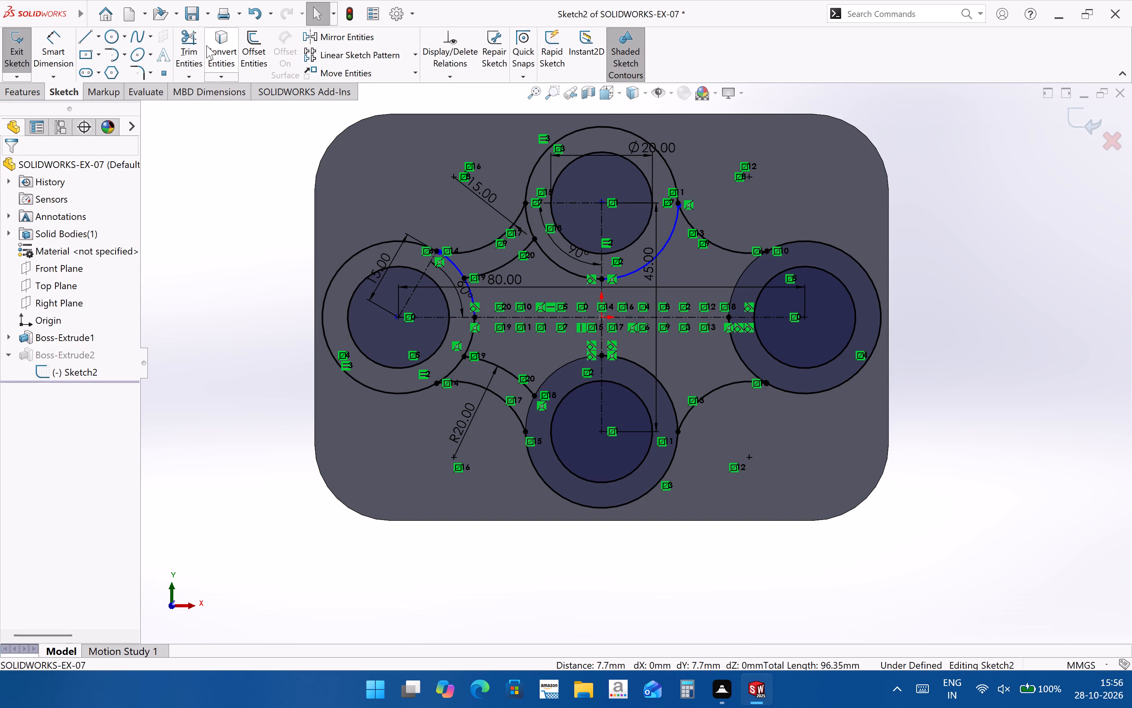
Mirror both R20 inner arcs about the vertical centerline, with Copy kept on, to connect the right lobe to the top and bottom lobes.
left_click(305, 40)
left_click(507, 261)
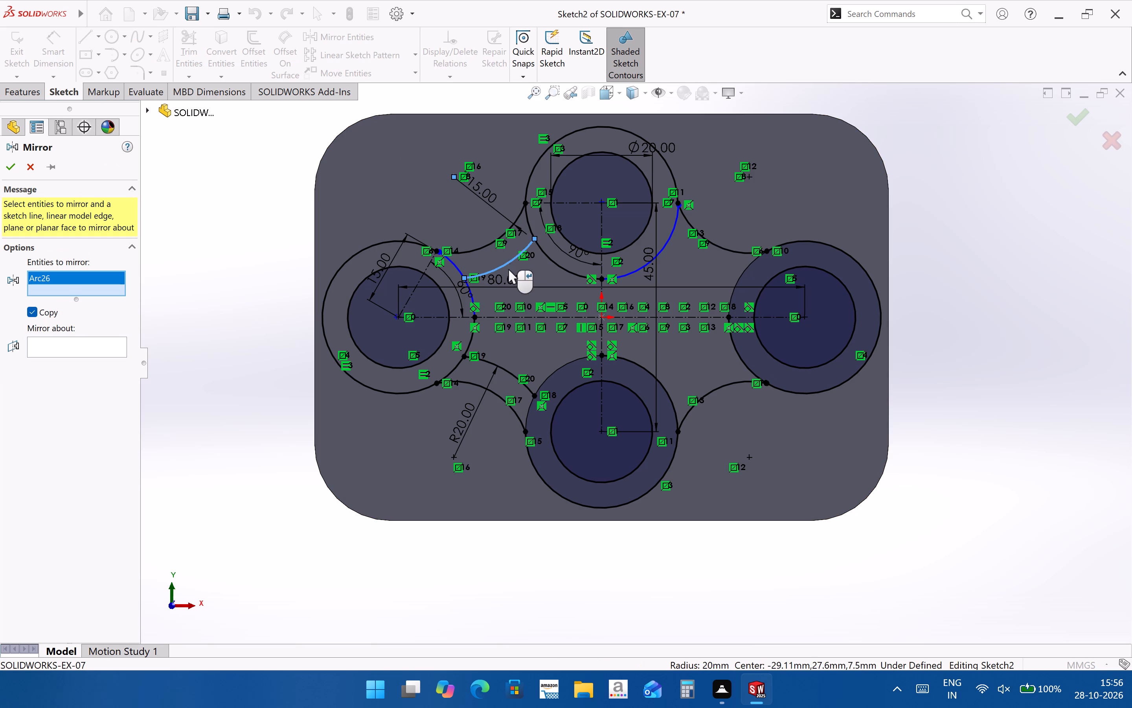
left_click(505, 371)
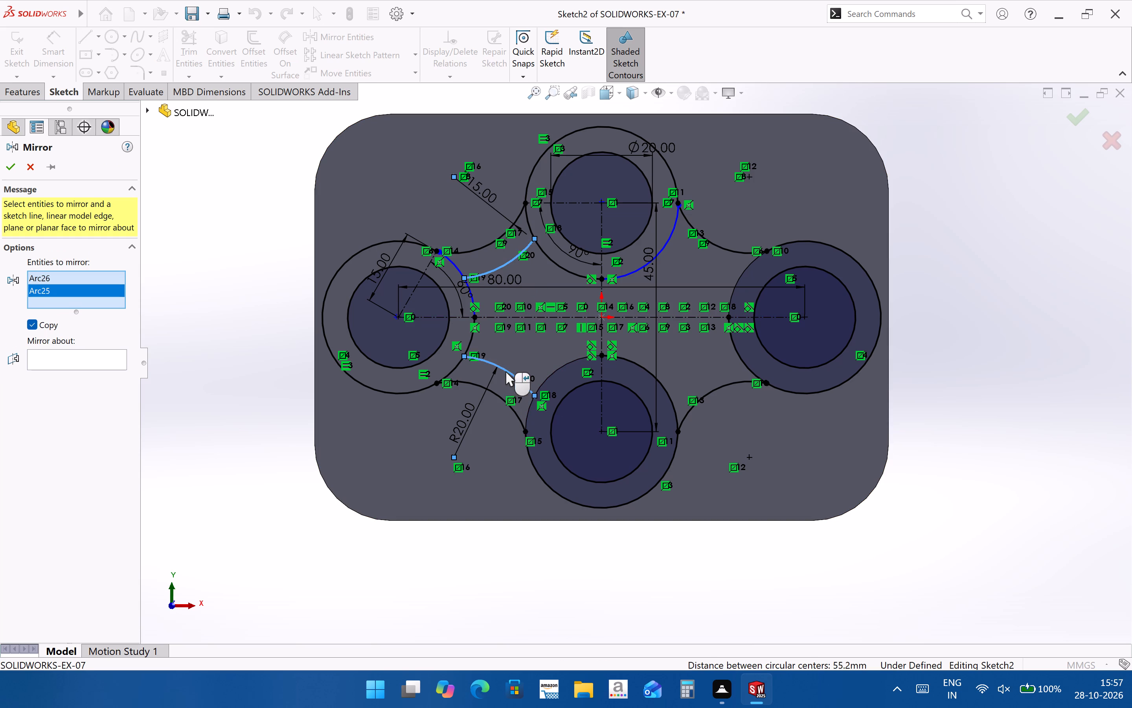
left_click(57, 360)
left_click(599, 255)
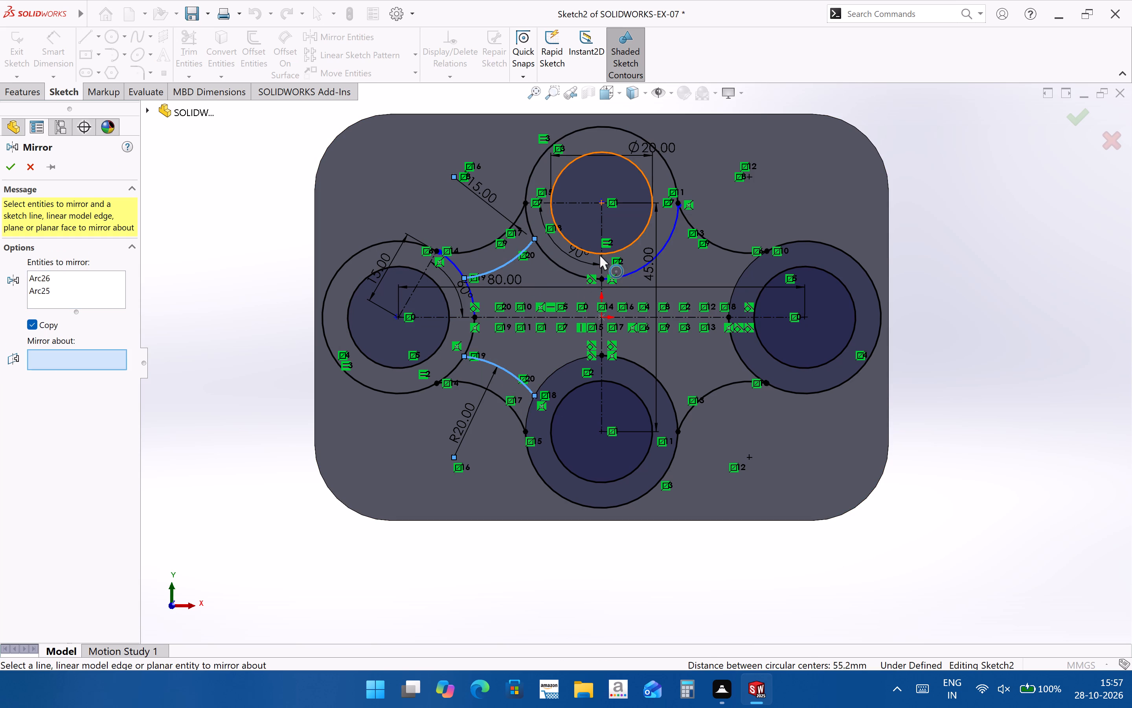
scroll(594, 254, "down", 2)
left_click(610, 290)
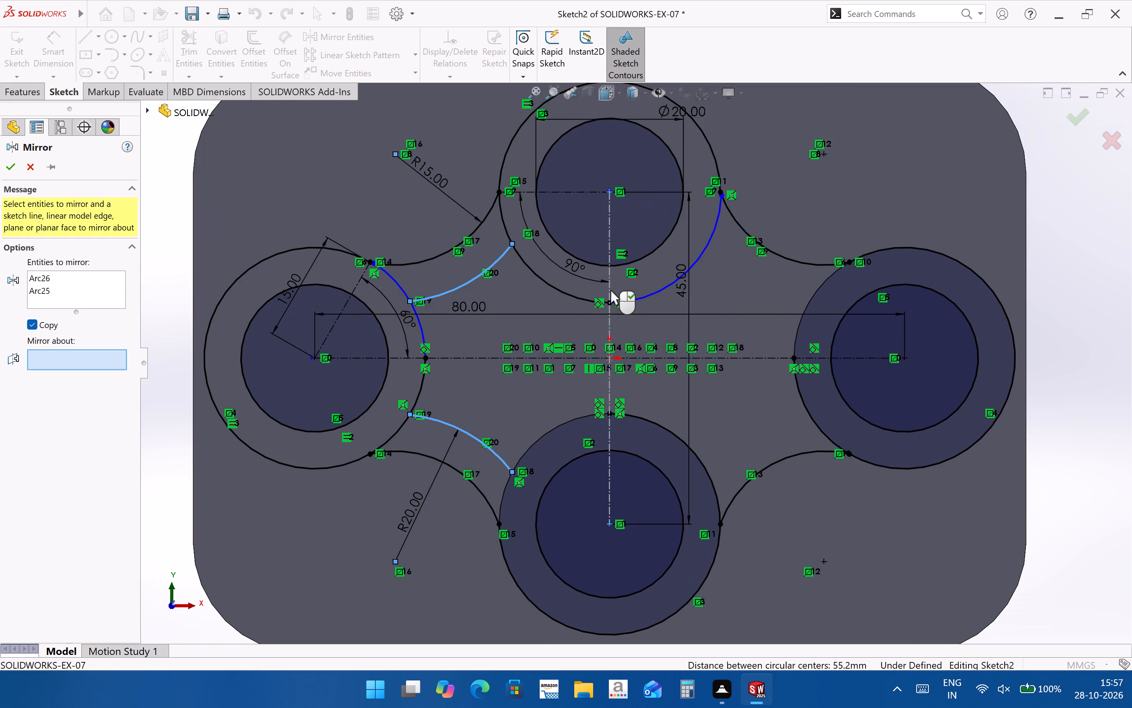
left_click(7, 165)
Trim away the ring segments between the outer and inner connecting arcs on the left and bottom lobes.
scroll(384, 289, "up", 2)
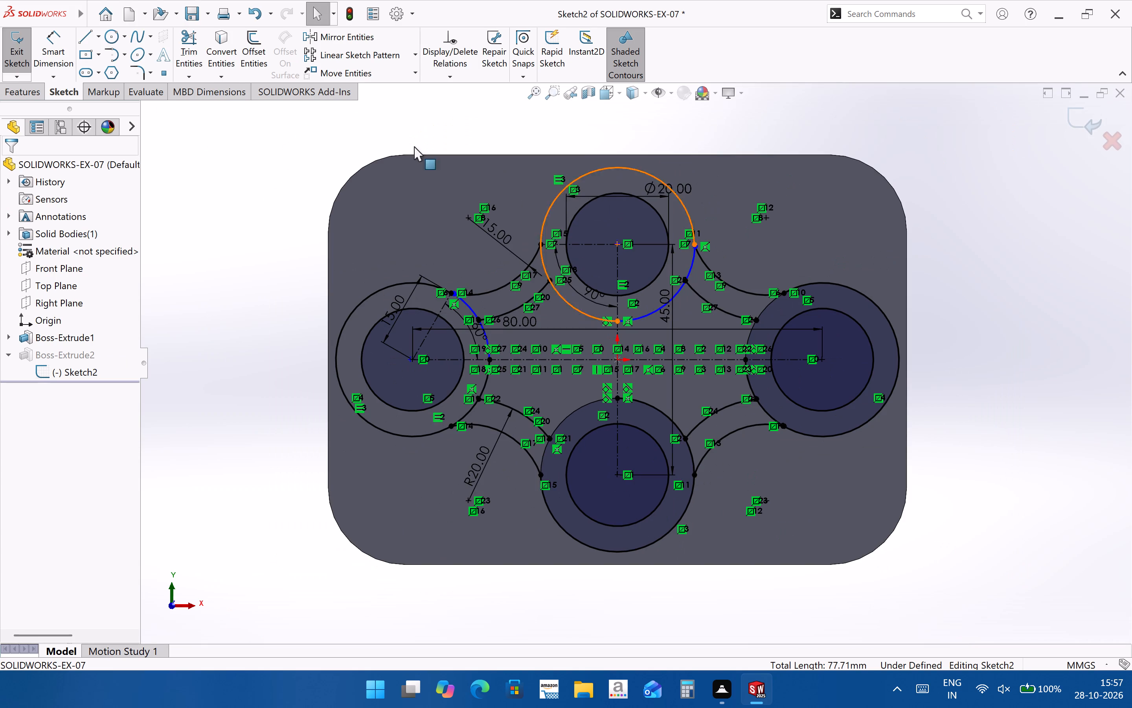
left_click(200, 46)
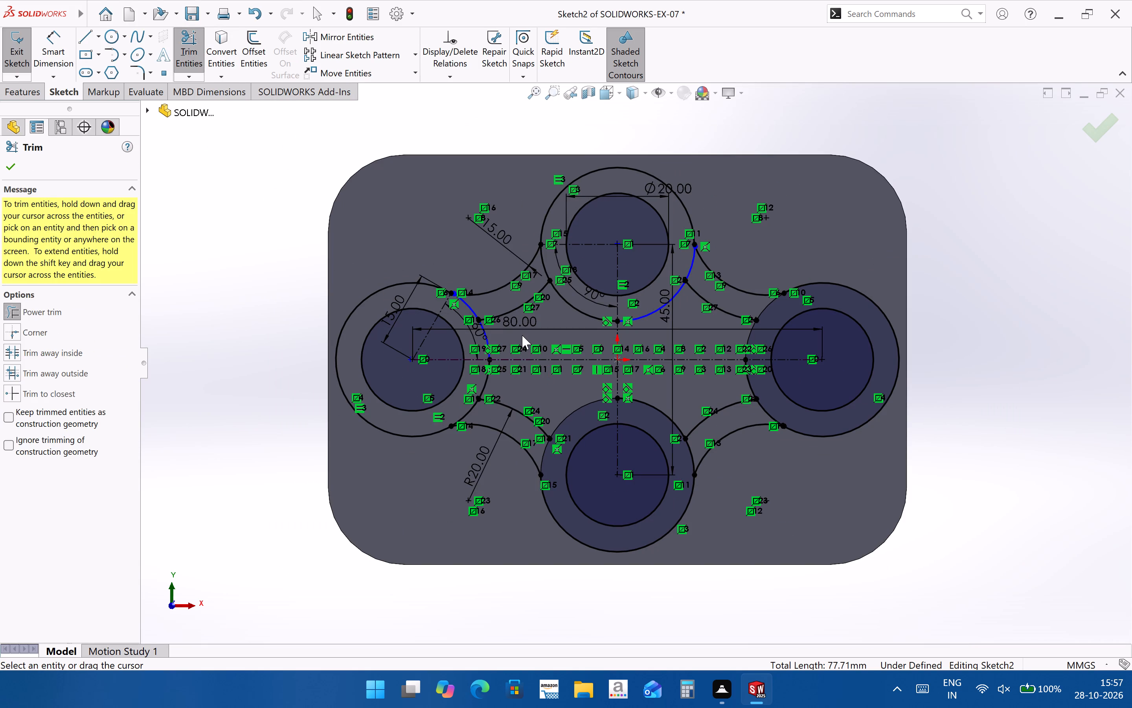
scroll(503, 319, "down", 2)
left_click_drag(494, 302, 462, 305)
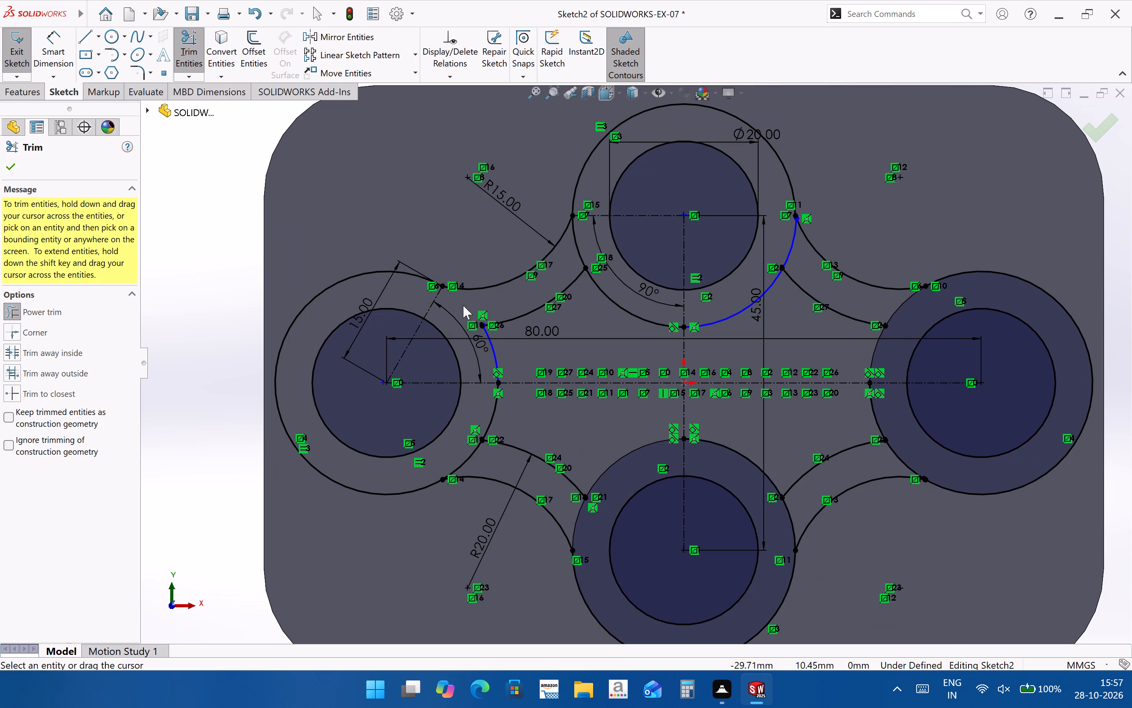
left_click_drag(456, 455, 479, 455)
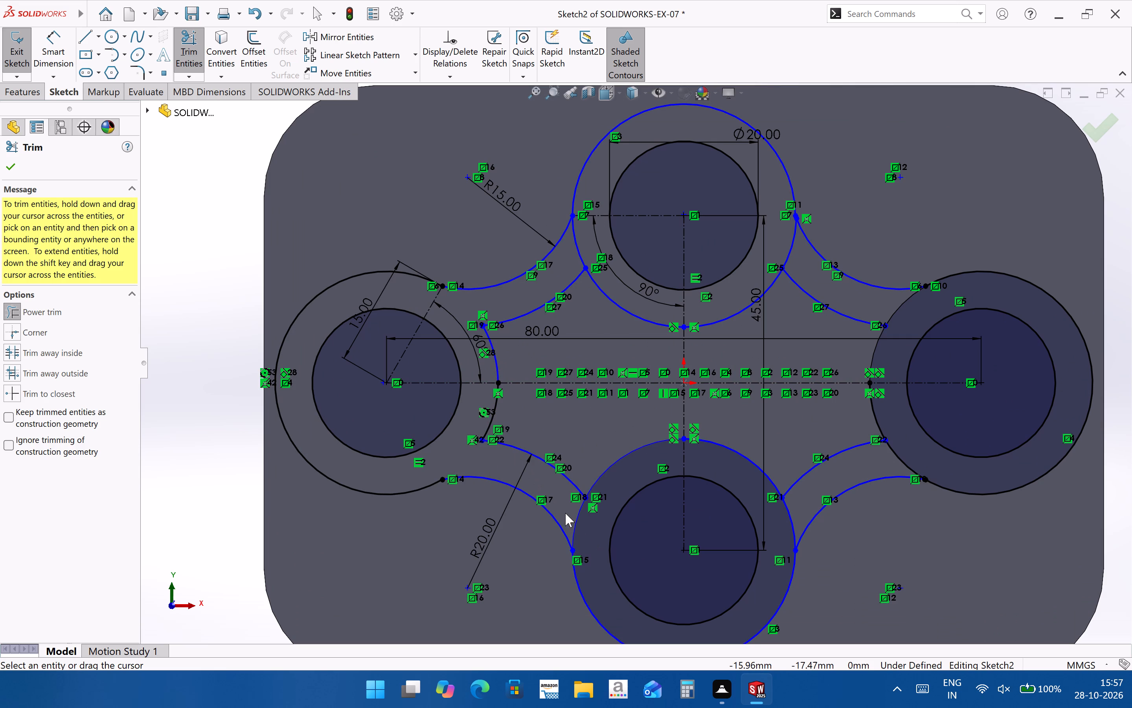
left_click_drag(565, 513, 594, 528)
left_click_drag(794, 503, 779, 513)
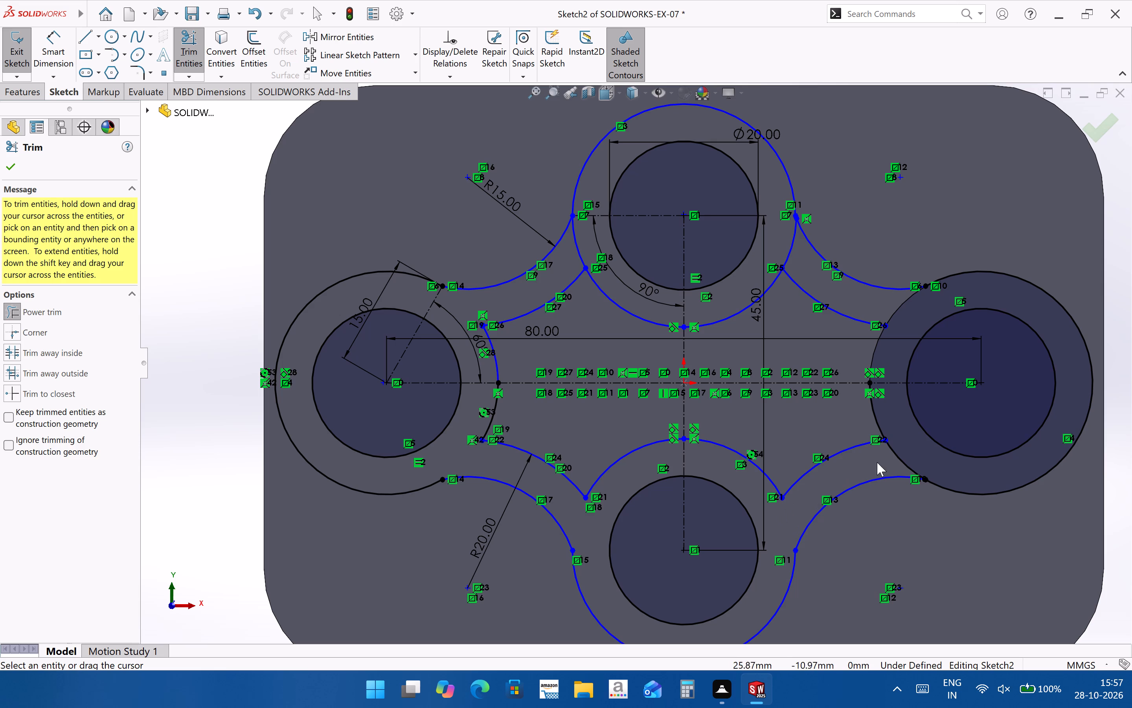
Trim away the ring segments between the outer and inner connecting arcs on the right and top lobes.
left_click_drag(878, 454, 900, 454)
left_click_drag(876, 307, 905, 312)
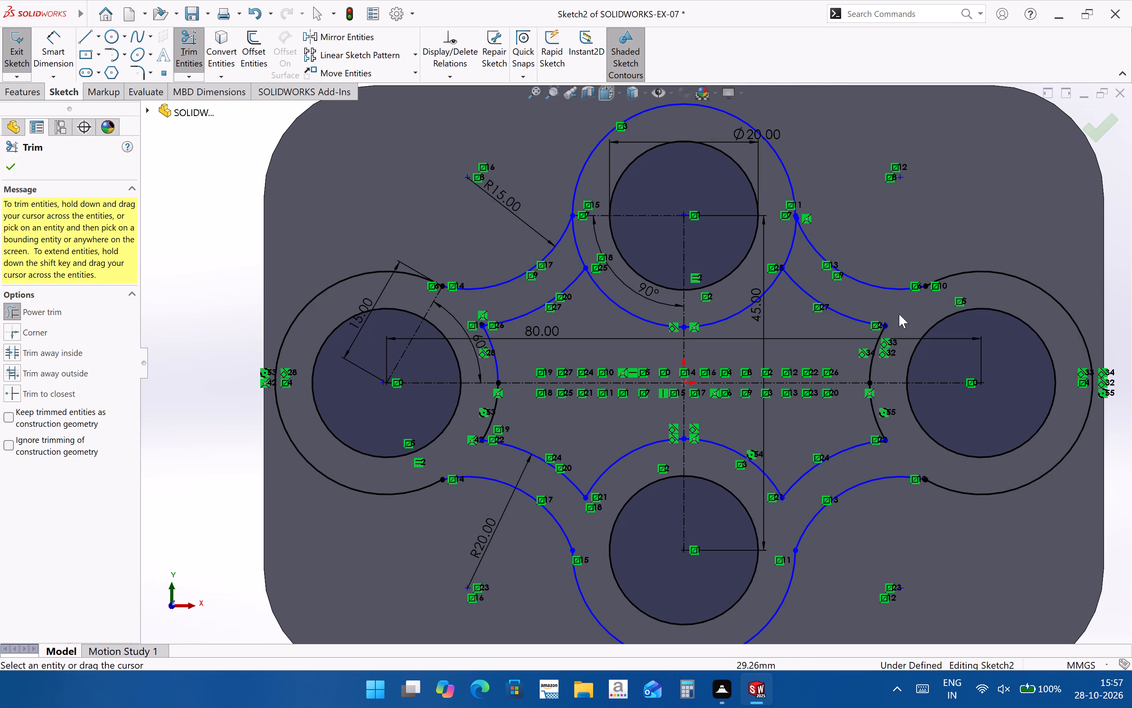
left_click_drag(805, 271, 783, 258)
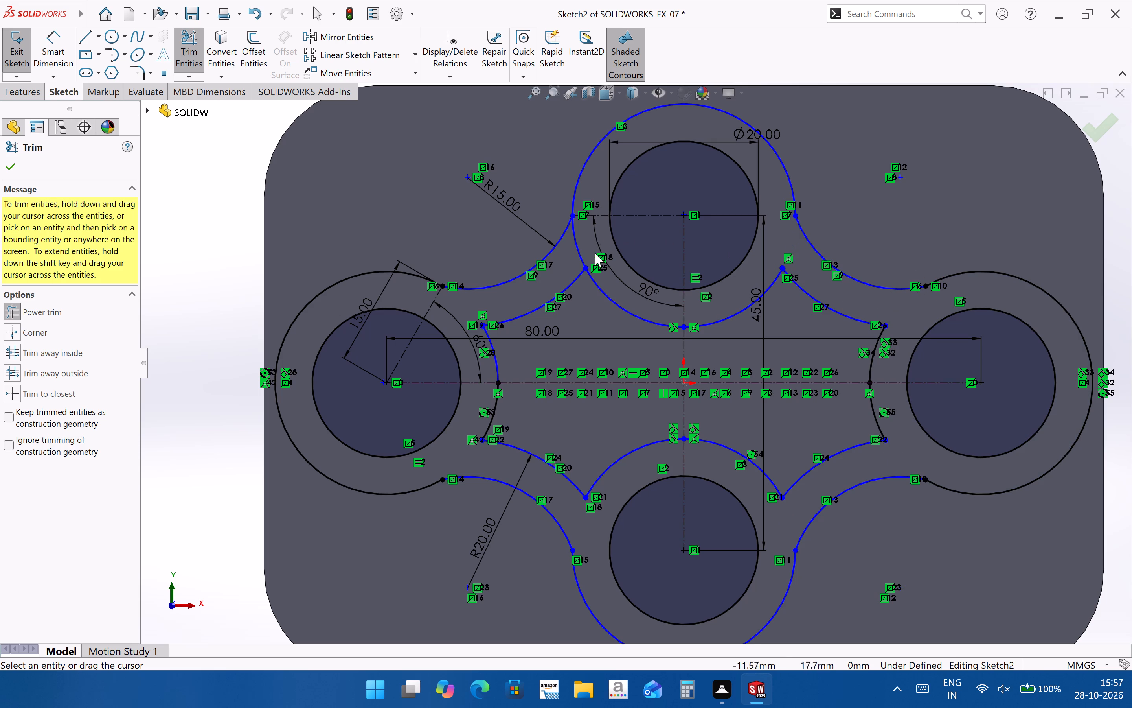
left_click_drag(555, 265, 584, 242)
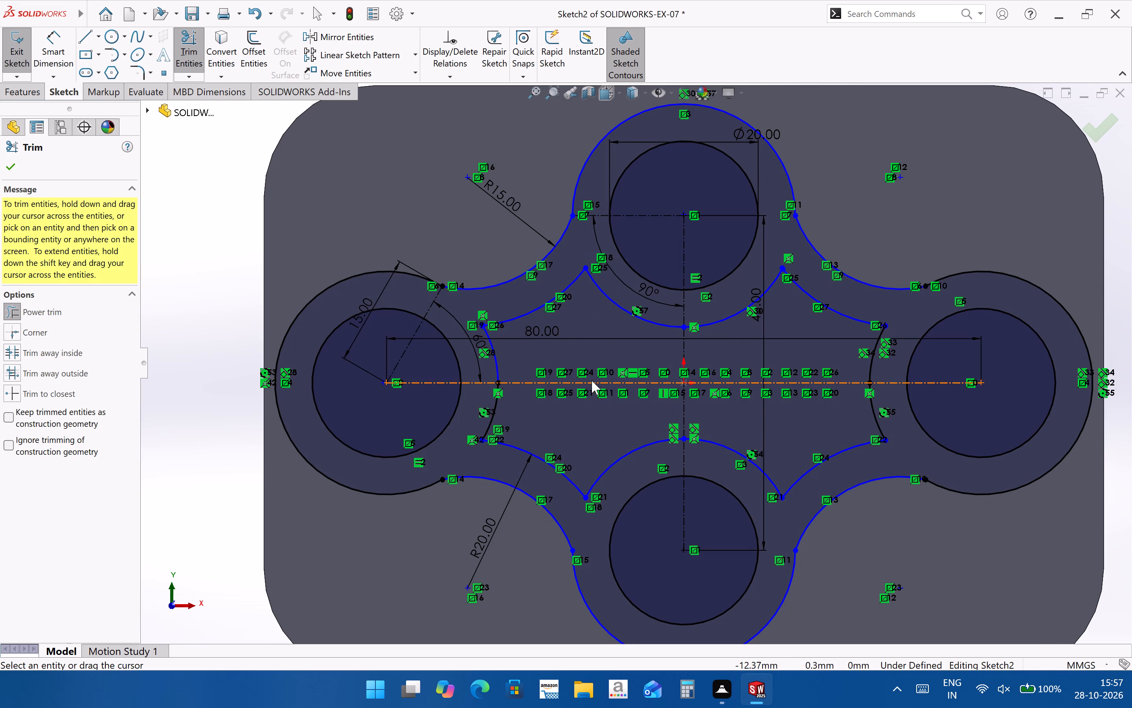
scroll(592, 380, "up", 3)
middle_click_drag(698, 499, 723, 316)
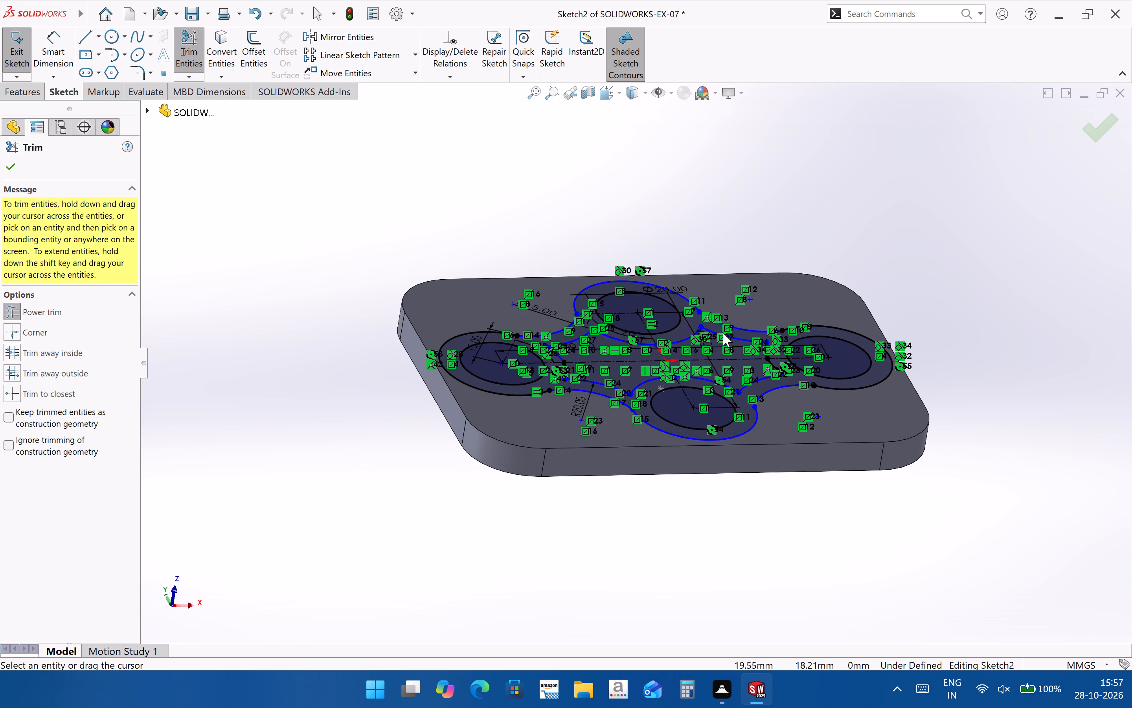
scroll(732, 406, "down", 2)
middle_click_drag(731, 417, 717, 433)
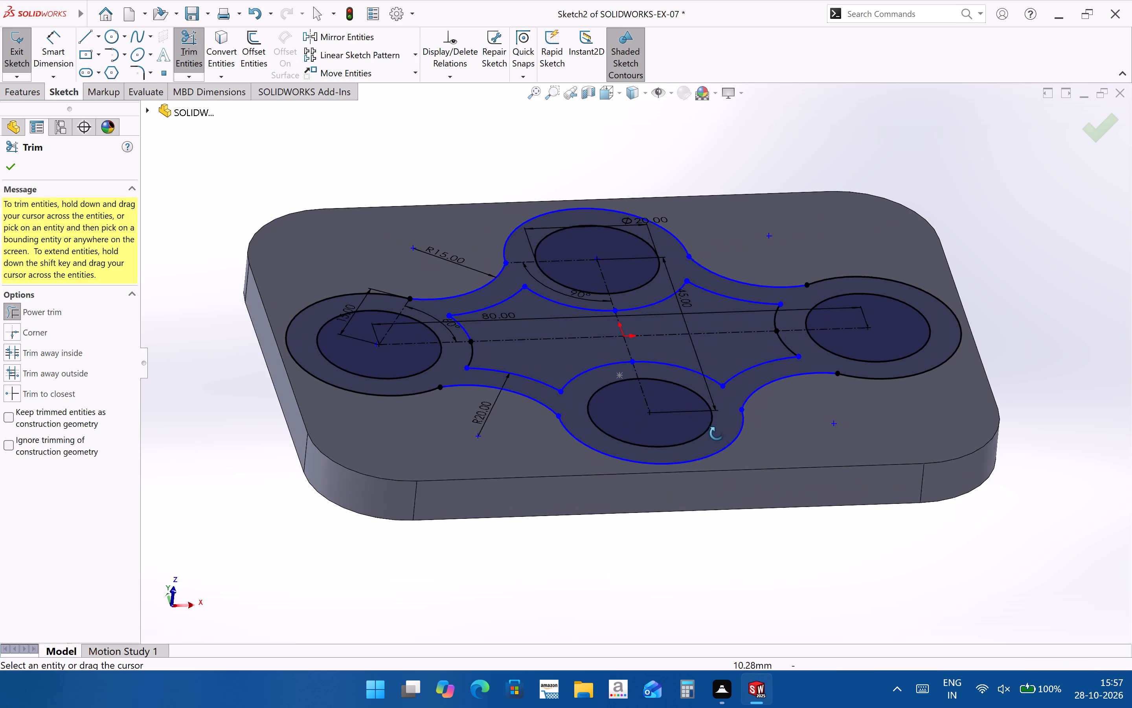
middle_click_drag(717, 433, 703, 567)
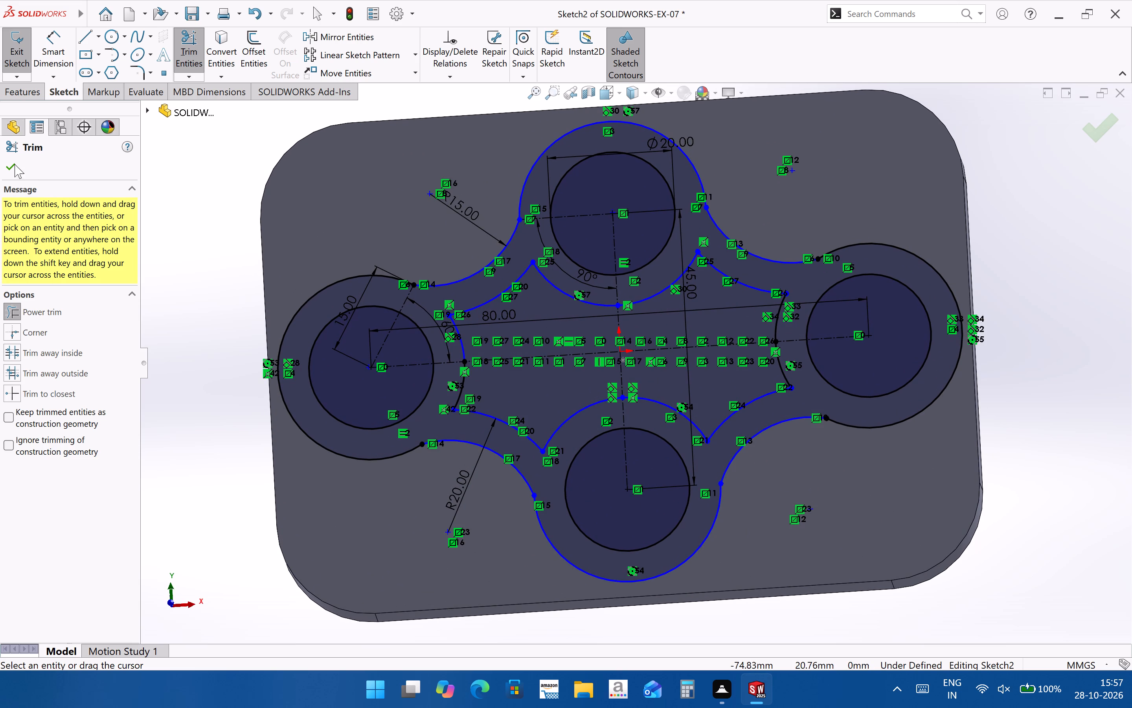
left_click(11, 163)
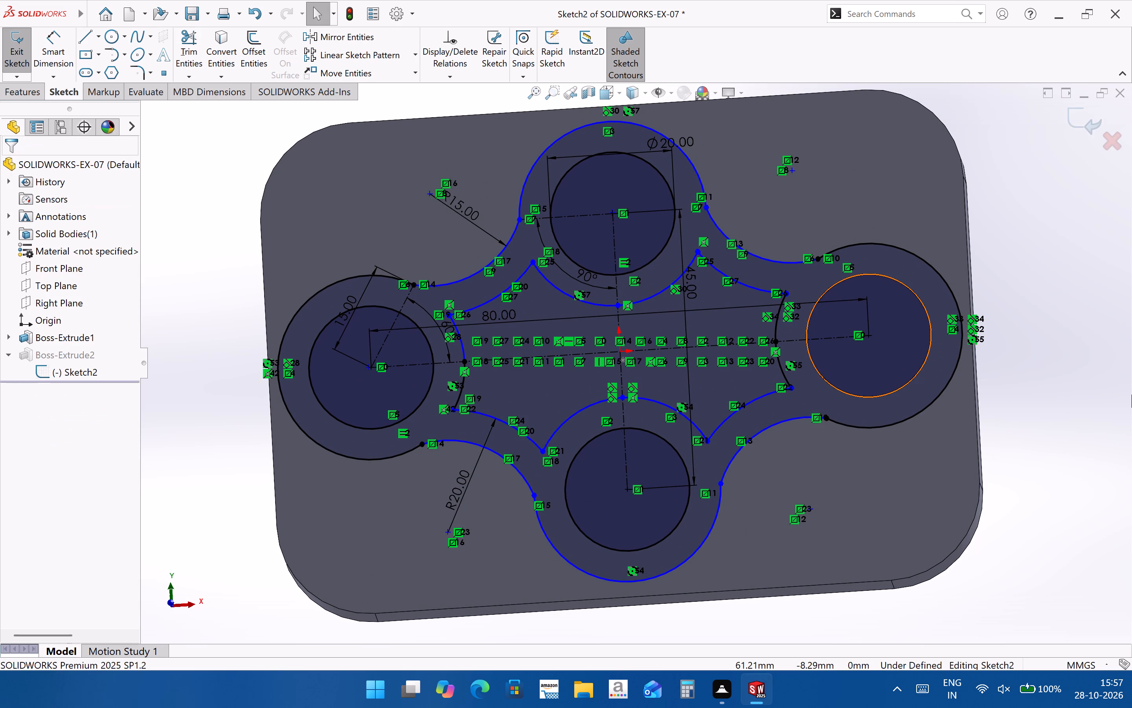
Dimension the bottom lobe's inner arc, right of the vertical centerline, with a 15 mm radius.
key("ctrl+8")
left_click(975, 525)
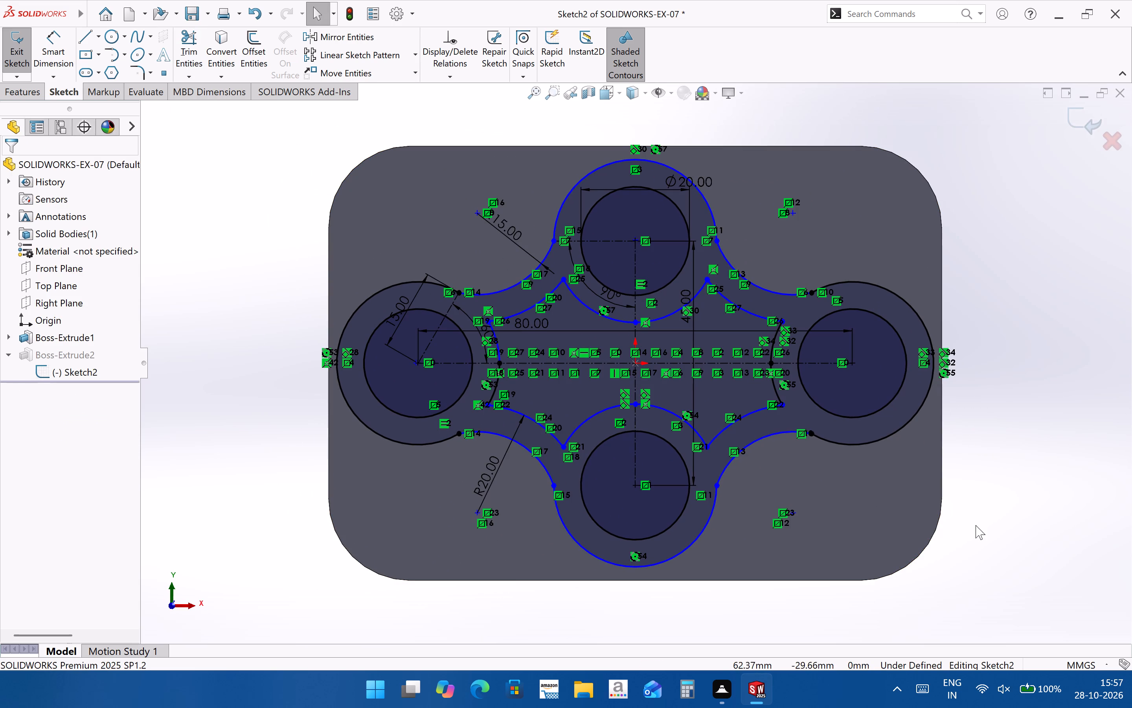
scroll(568, 416, "down", 2)
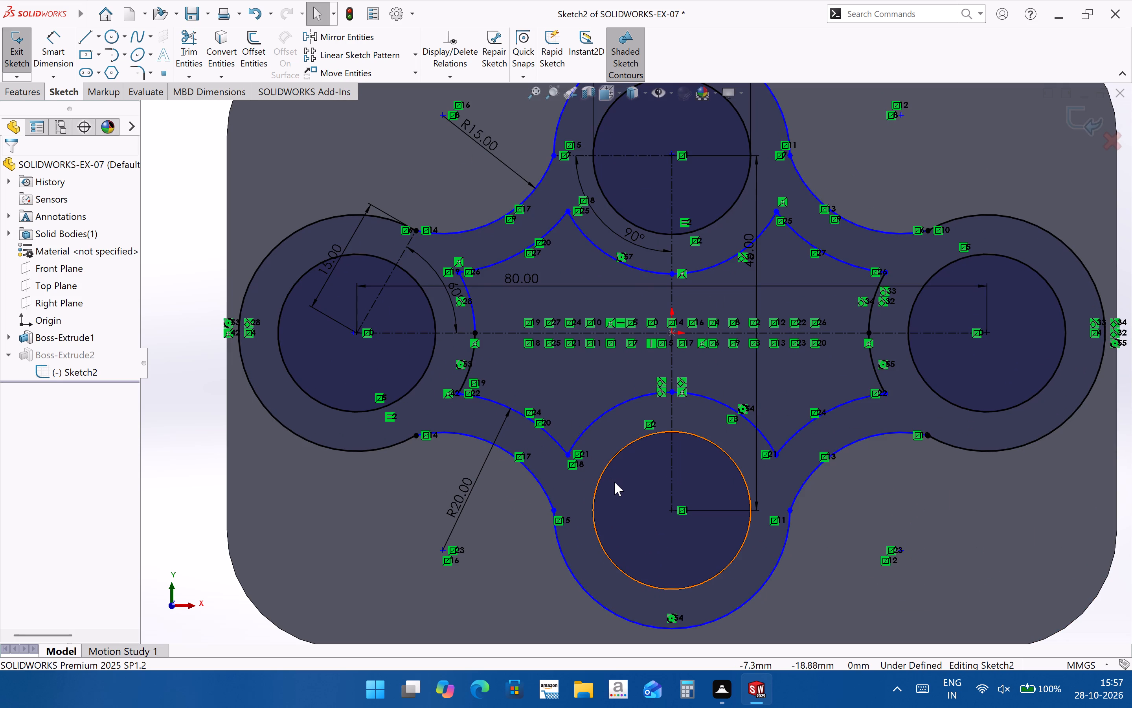
scroll(614, 482, "up", 3)
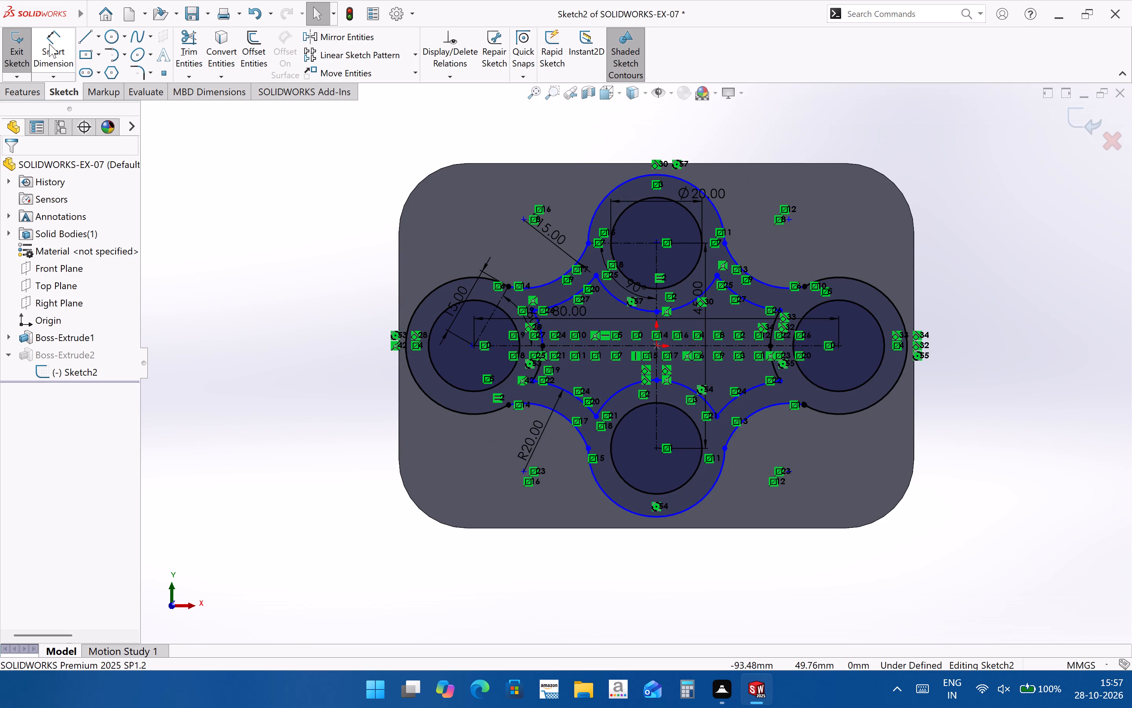
left_click(59, 43)
scroll(727, 363, "down", 2)
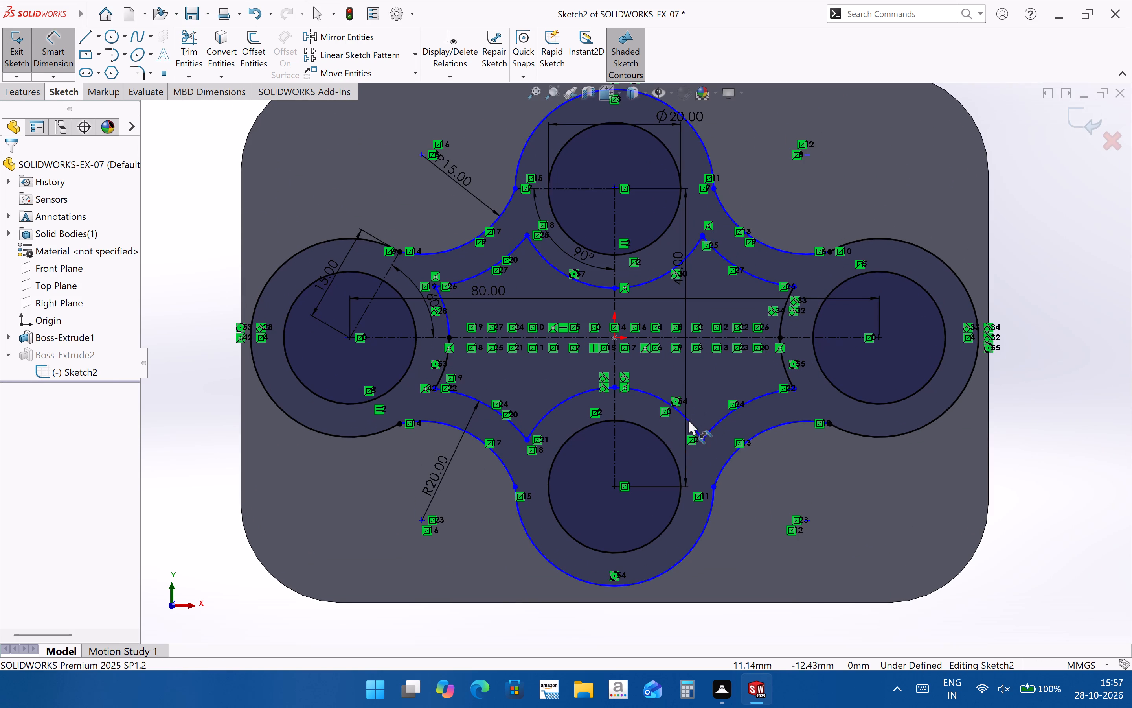
left_click(688, 420)
left_click(723, 582)
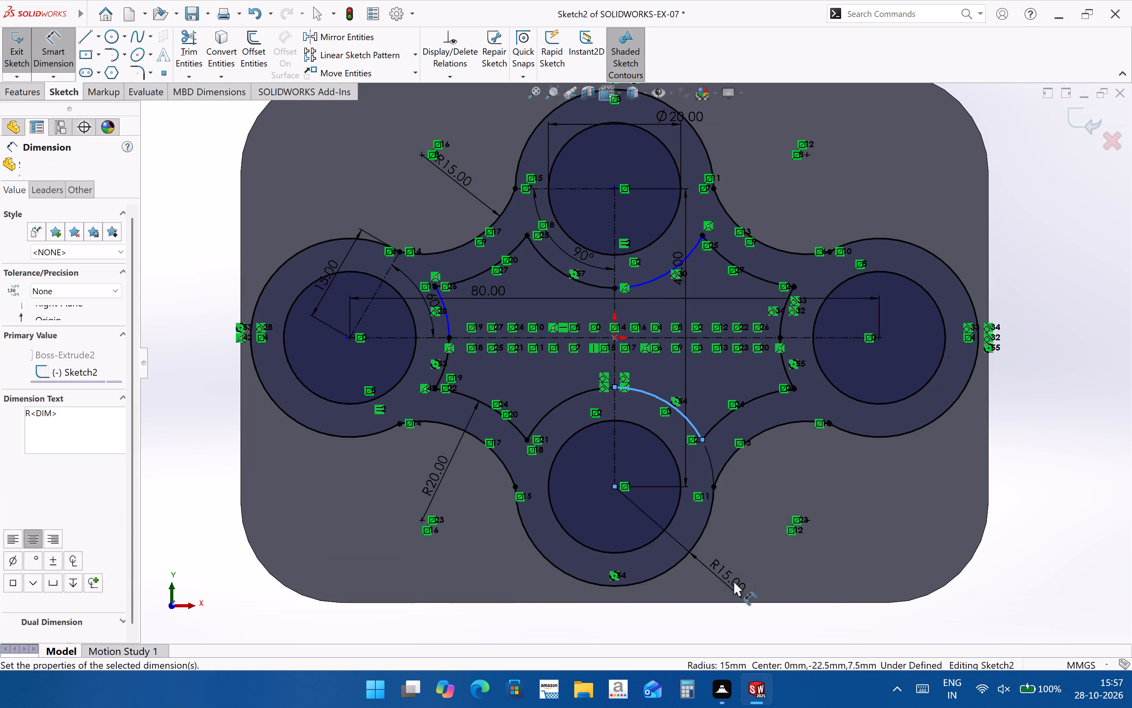
left_click(669, 565)
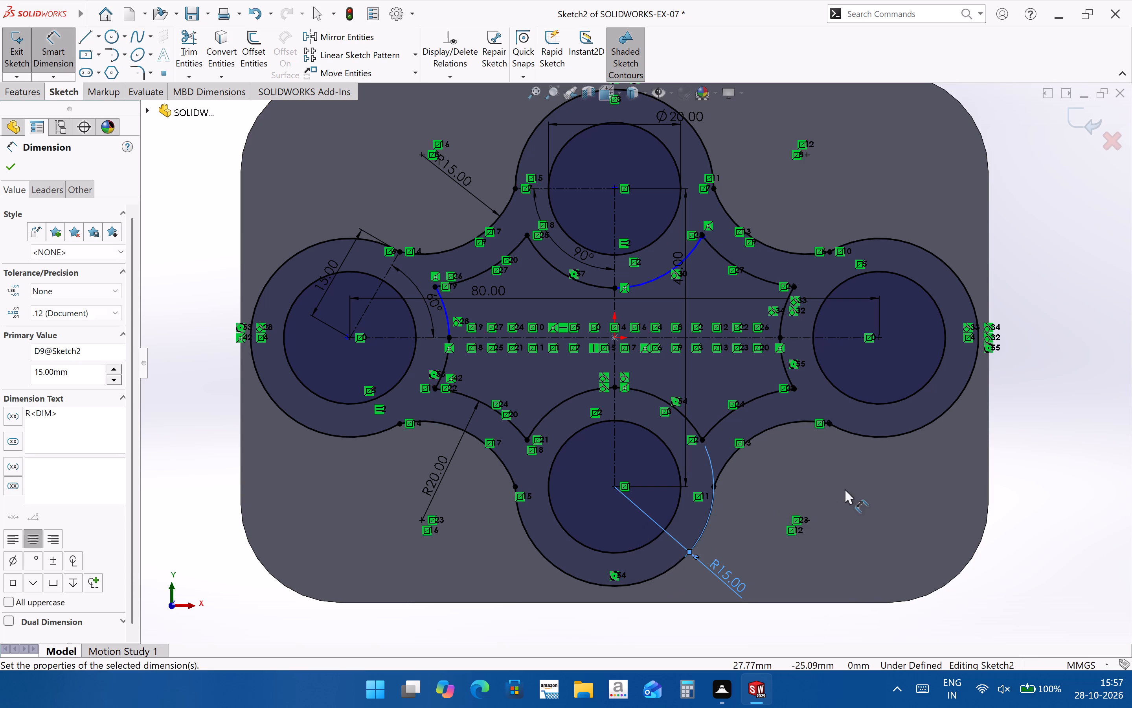
Dimension the left lobe's inner arc above the horizontal centerline and set its radius to 15 mm.
left_click(446, 309)
left_click(426, 192)
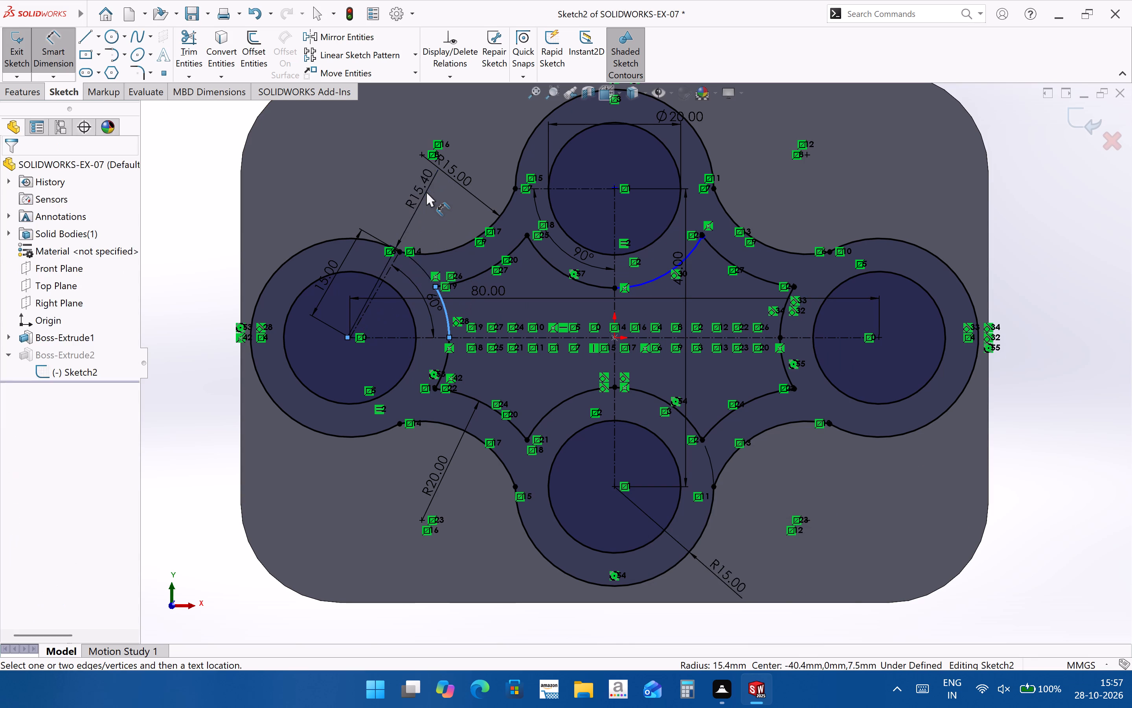
left_click(368, 171)
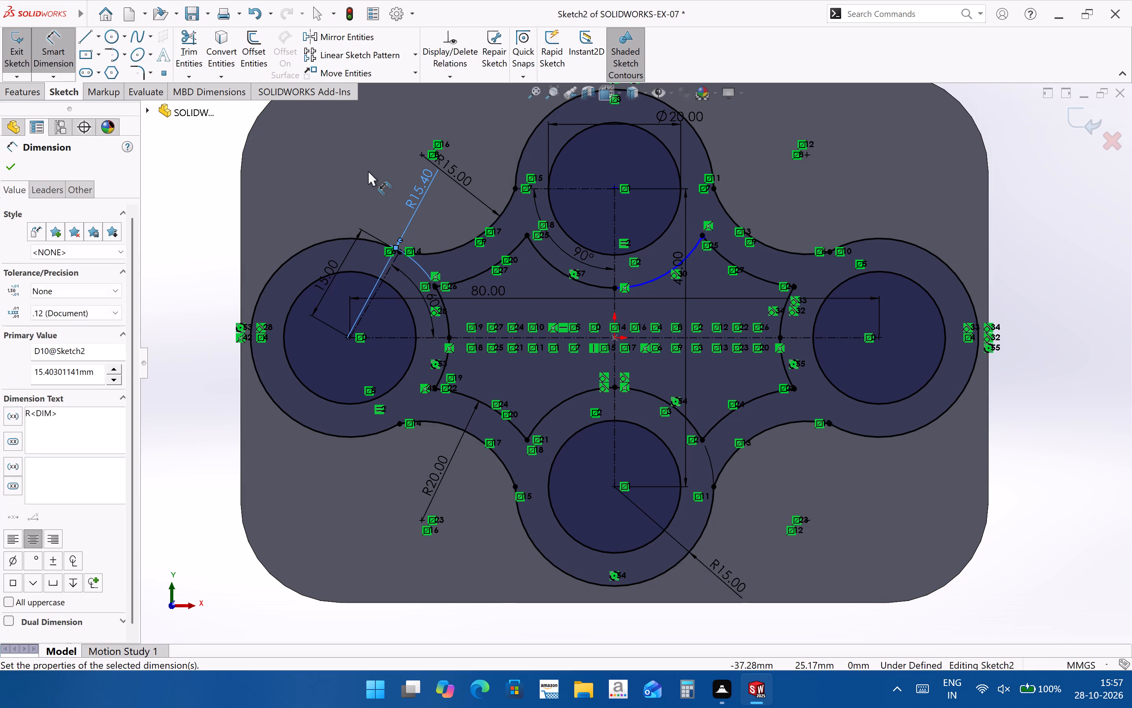
double_click(423, 183)
type("15")
key("Return")
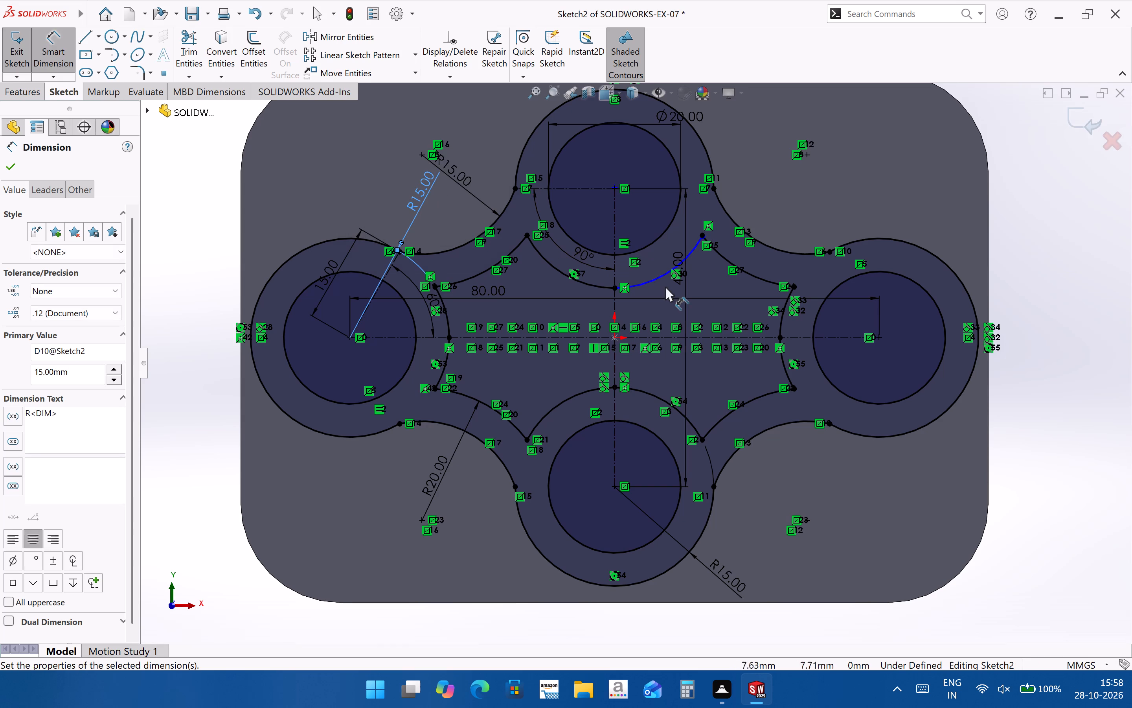
Dimension the top lobe's inner arc, right of the vertical centerline, with a 15 mm radius.
left_click(679, 272)
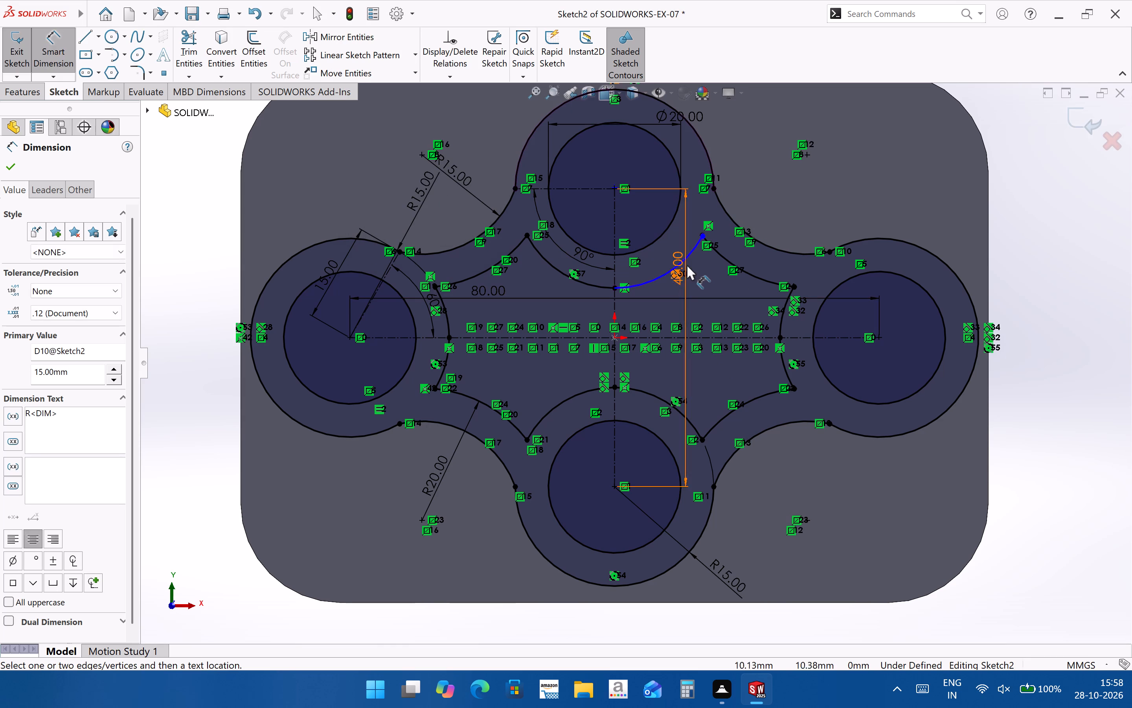
left_click(695, 249)
left_click(753, 199)
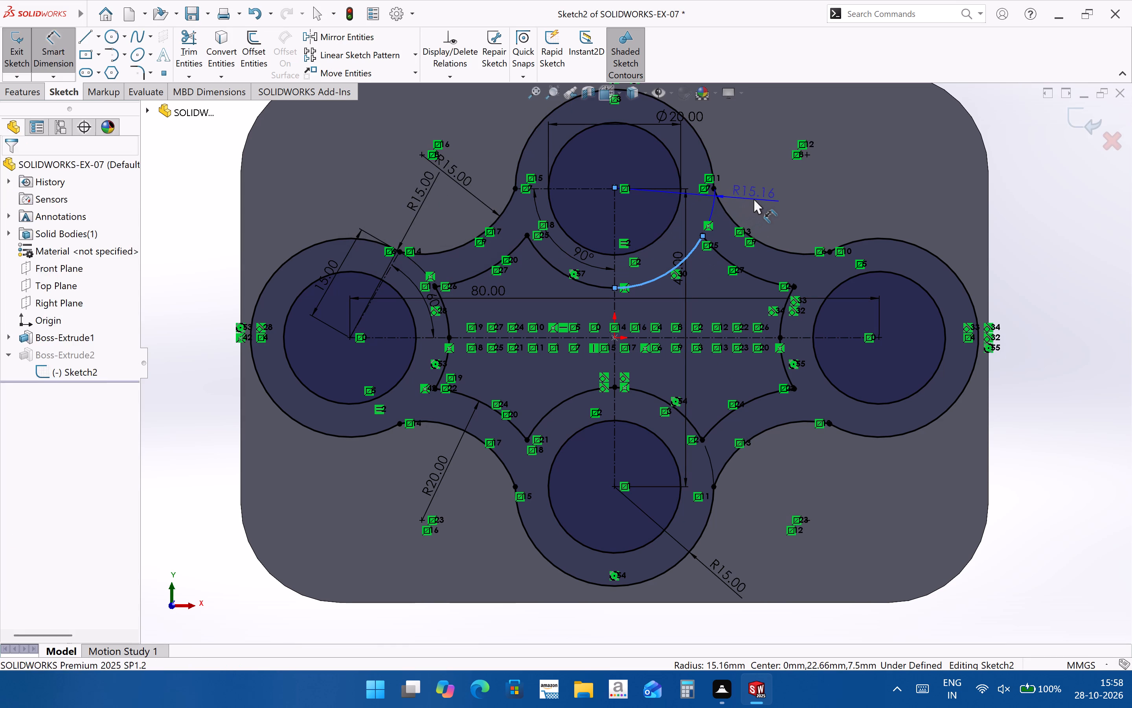
type("15")
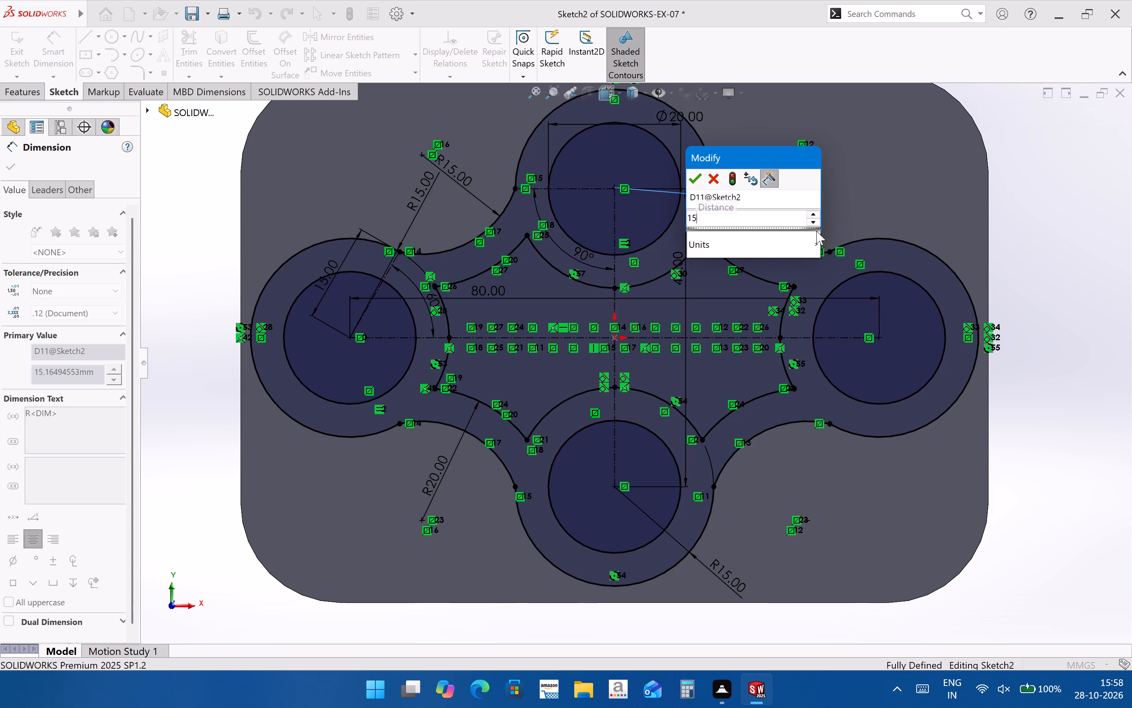
key("Return")
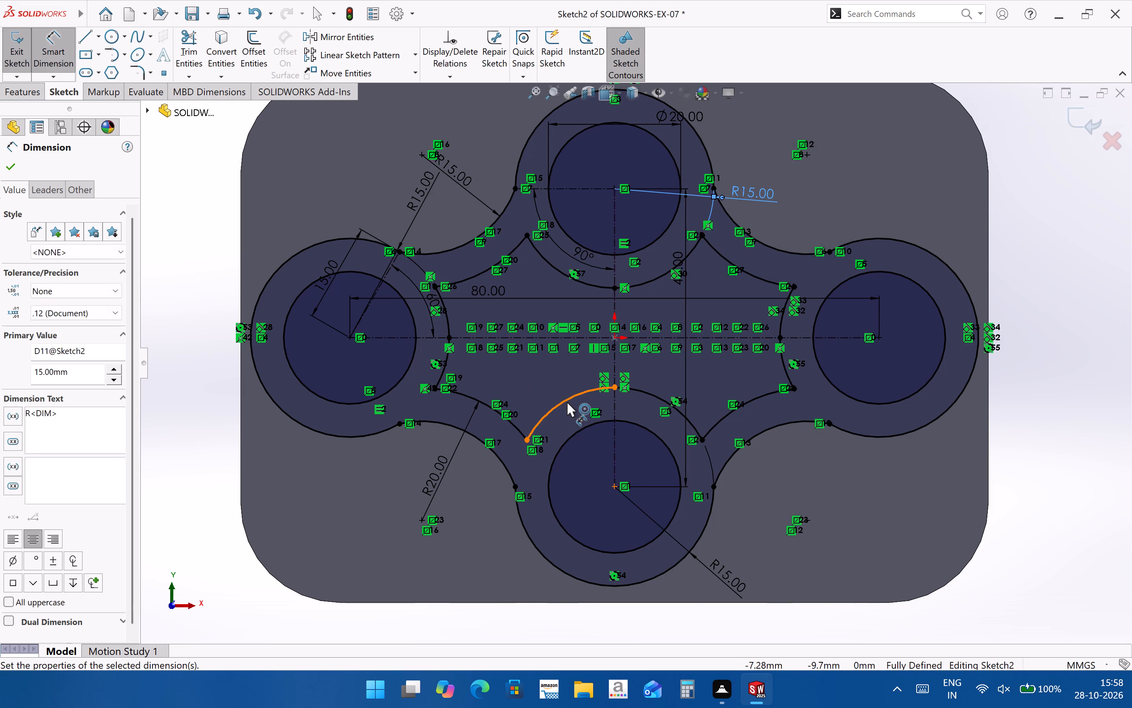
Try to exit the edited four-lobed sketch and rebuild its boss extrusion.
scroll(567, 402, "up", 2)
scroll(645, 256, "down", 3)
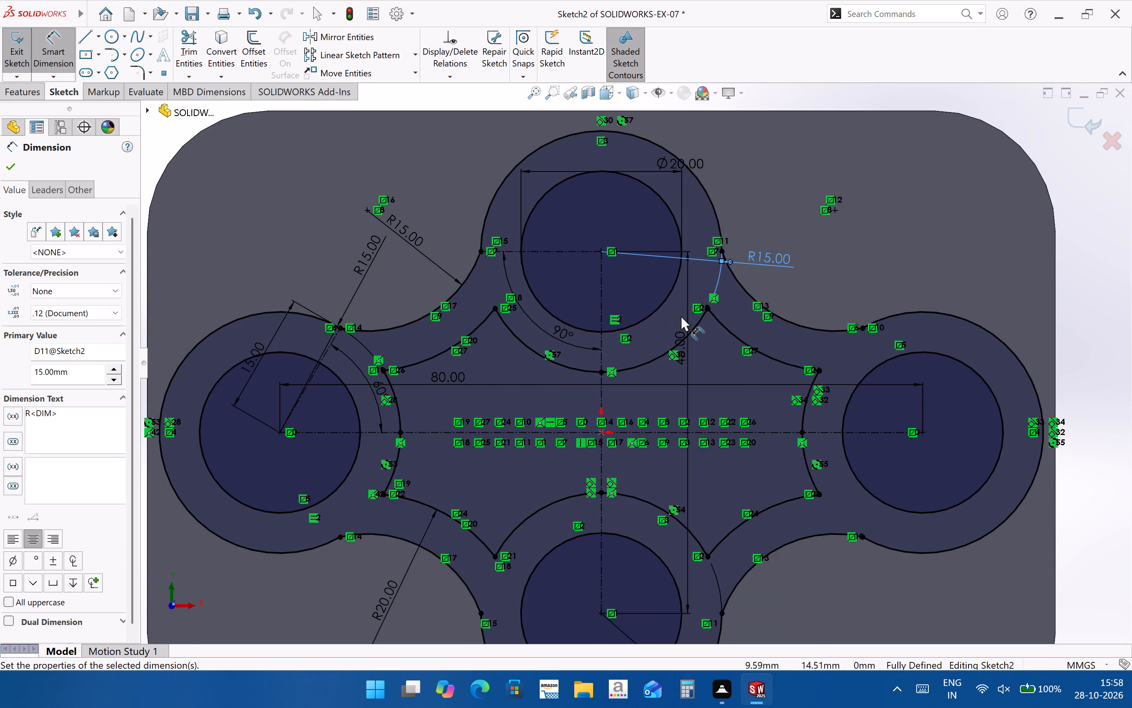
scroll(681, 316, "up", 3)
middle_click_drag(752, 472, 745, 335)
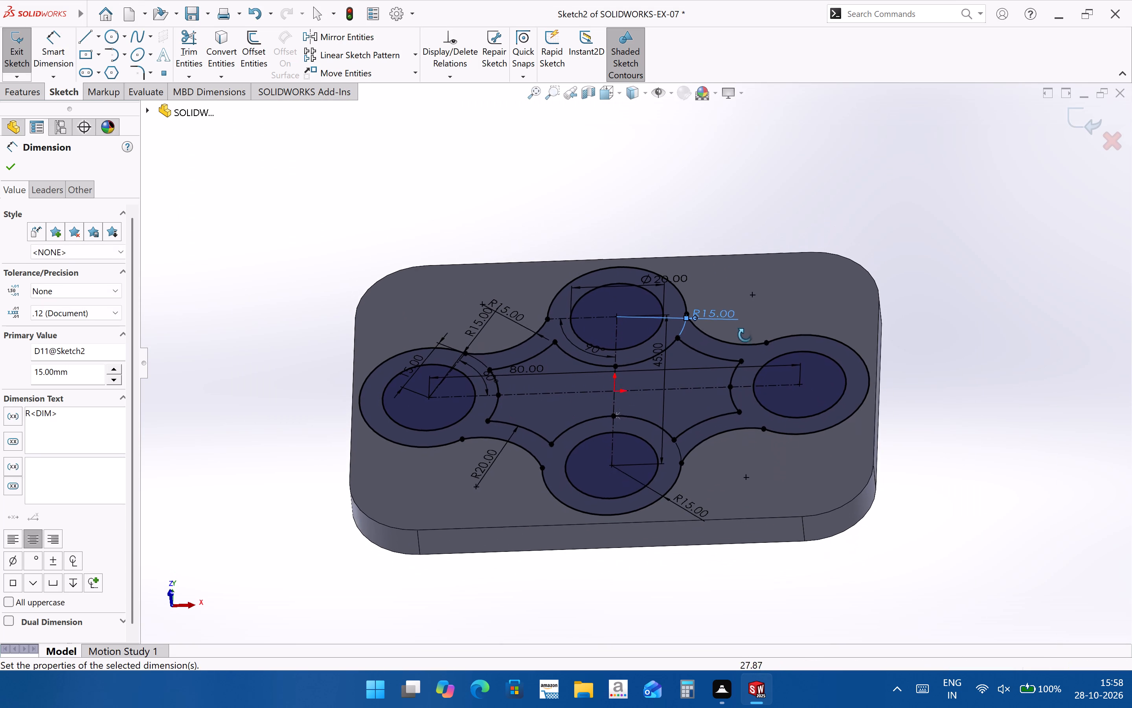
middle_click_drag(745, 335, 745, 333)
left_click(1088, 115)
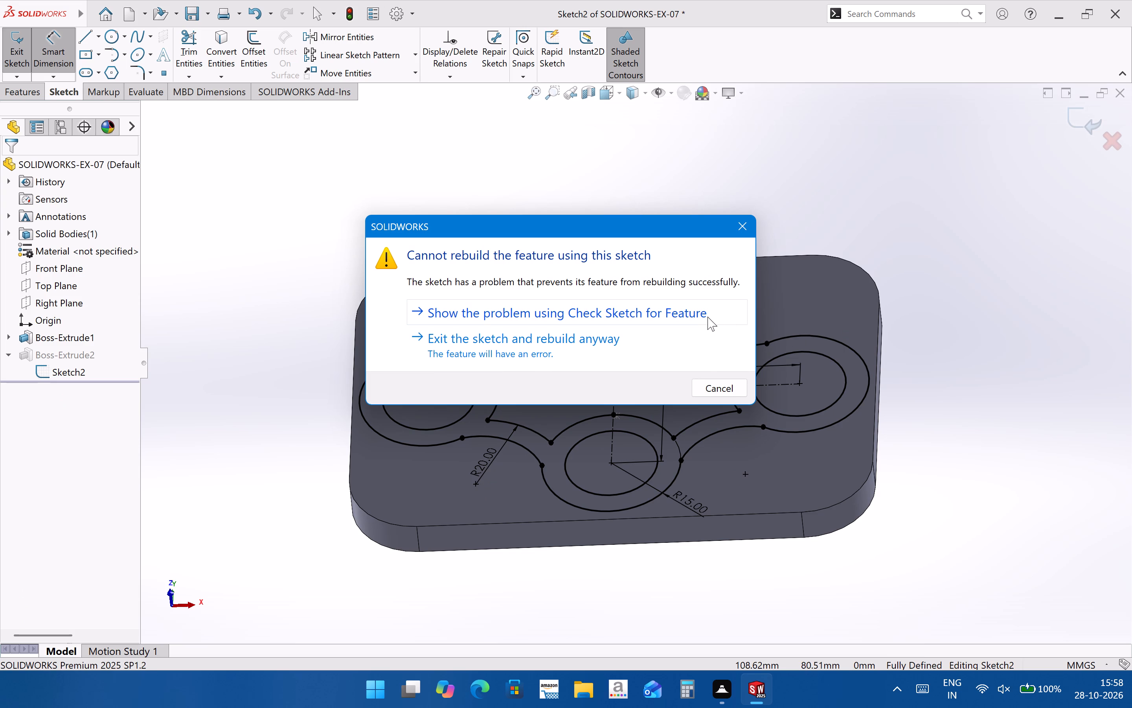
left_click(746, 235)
Examine the four-lobed sketch's ring and connecting-arc junctions for geometry that could block the second boss extrusion.
scroll(647, 398, "down", 3)
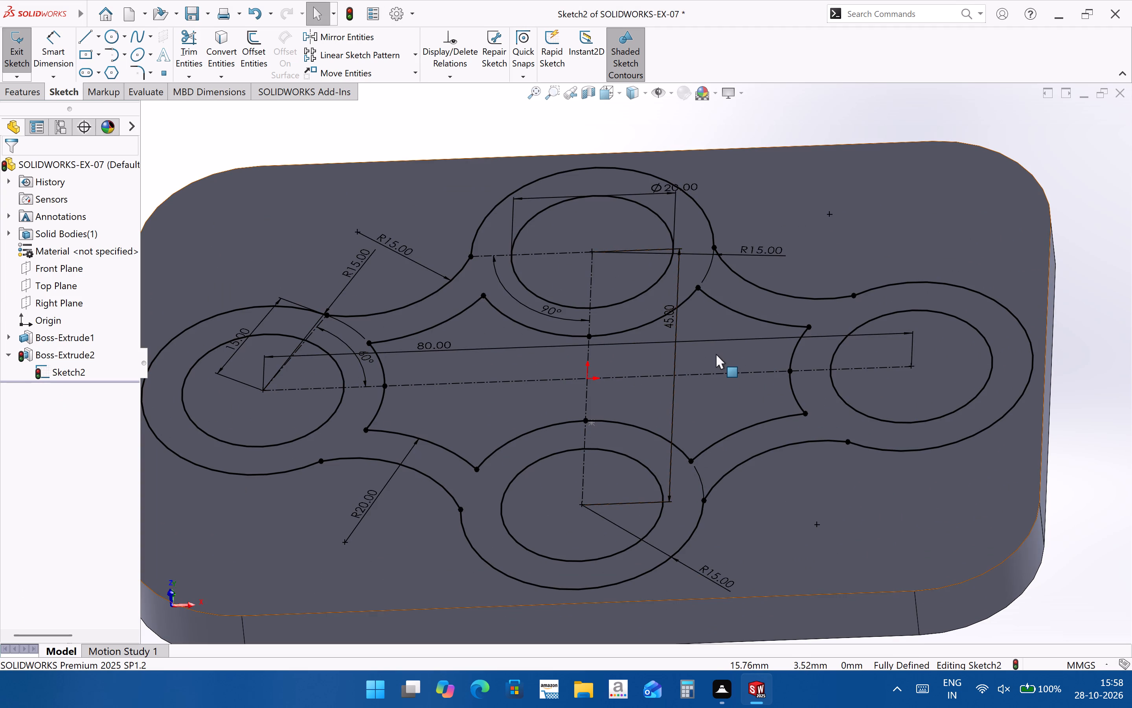
scroll(716, 354, "up", 2)
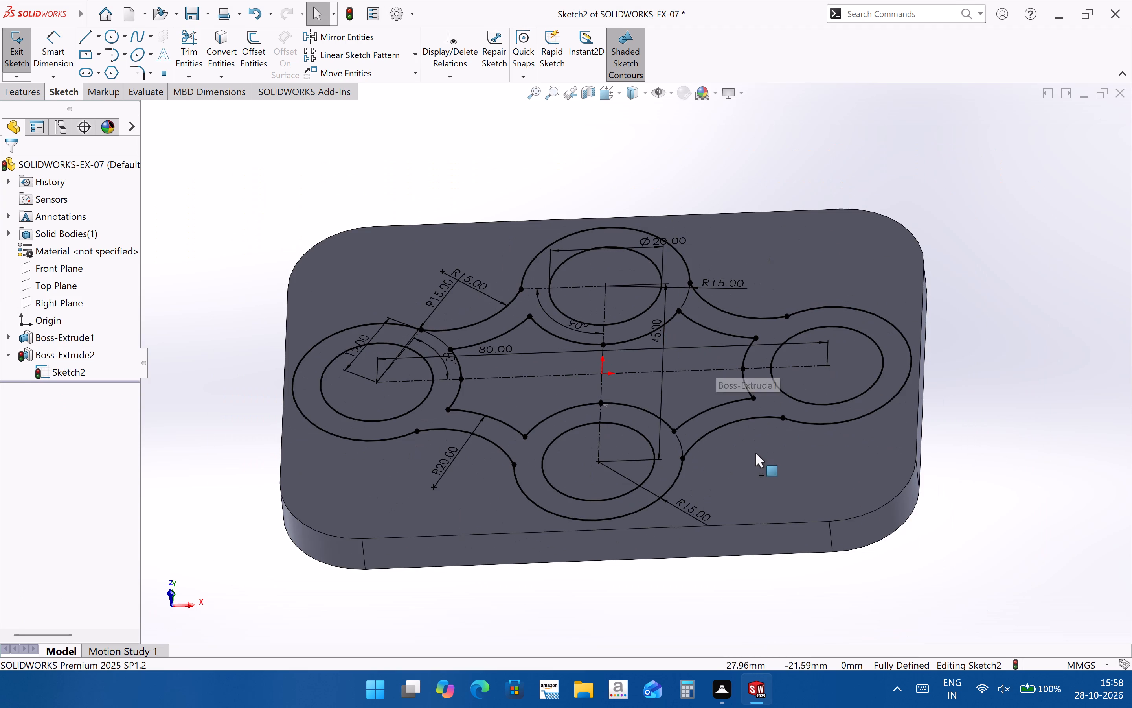
scroll(696, 422, "down", 3)
scroll(649, 448, "down", 4)
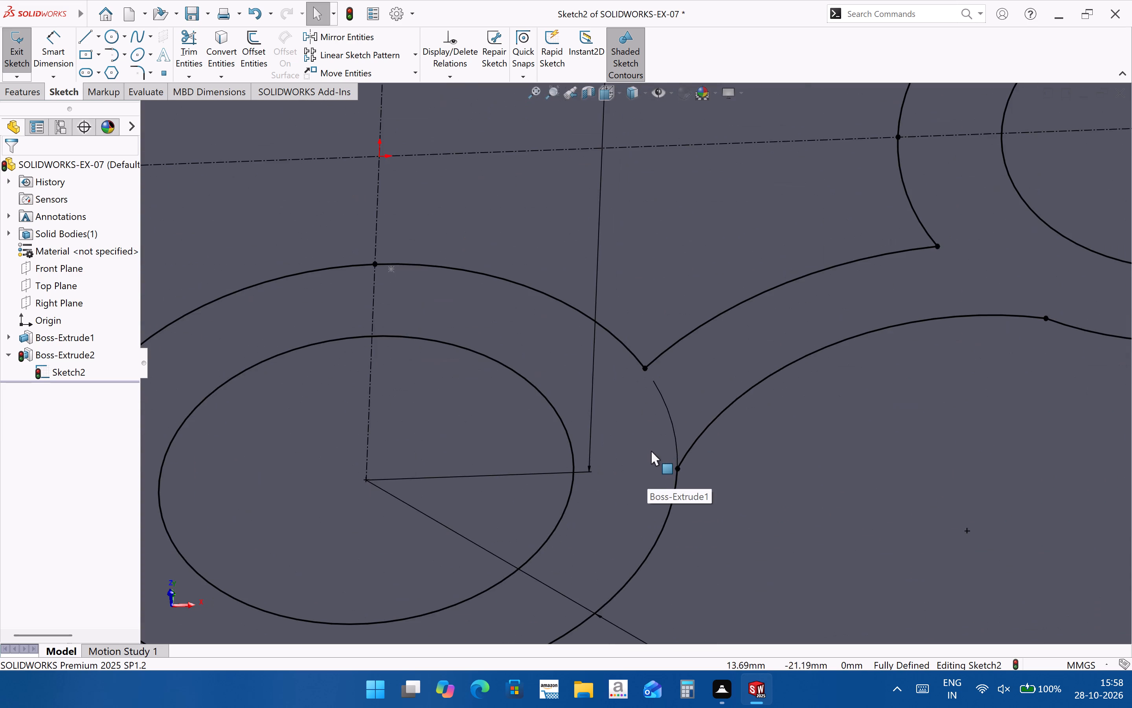
scroll(706, 457, "up", 7)
left_click(66, 375)
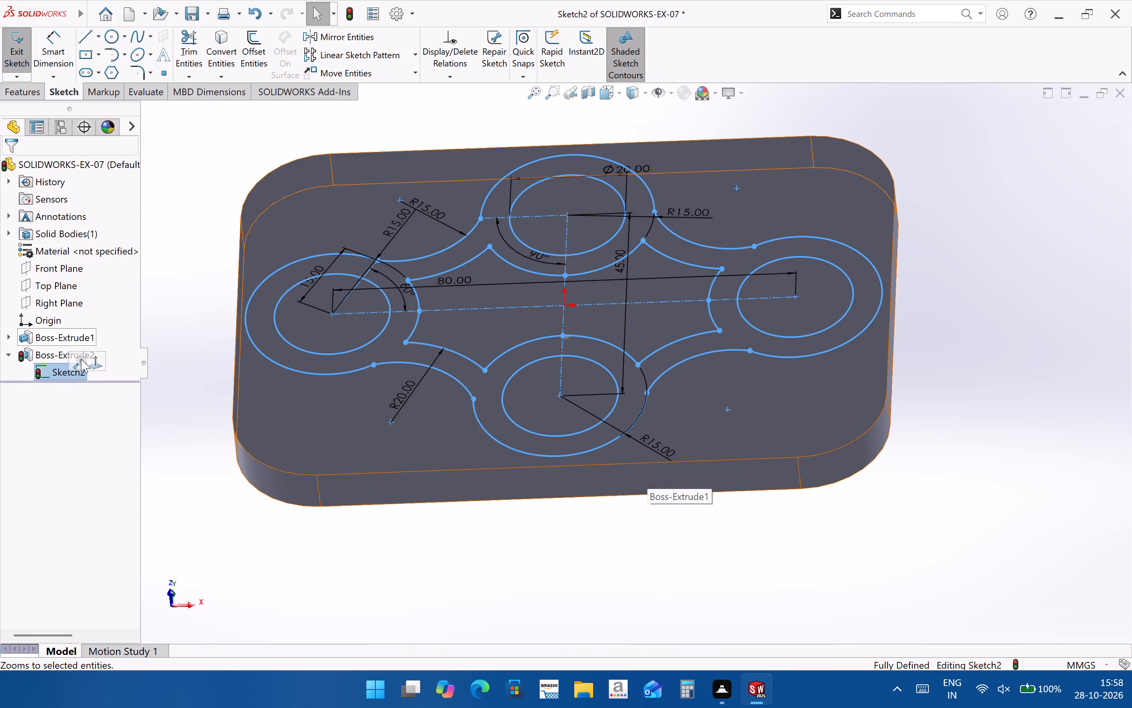
left_click(935, 388)
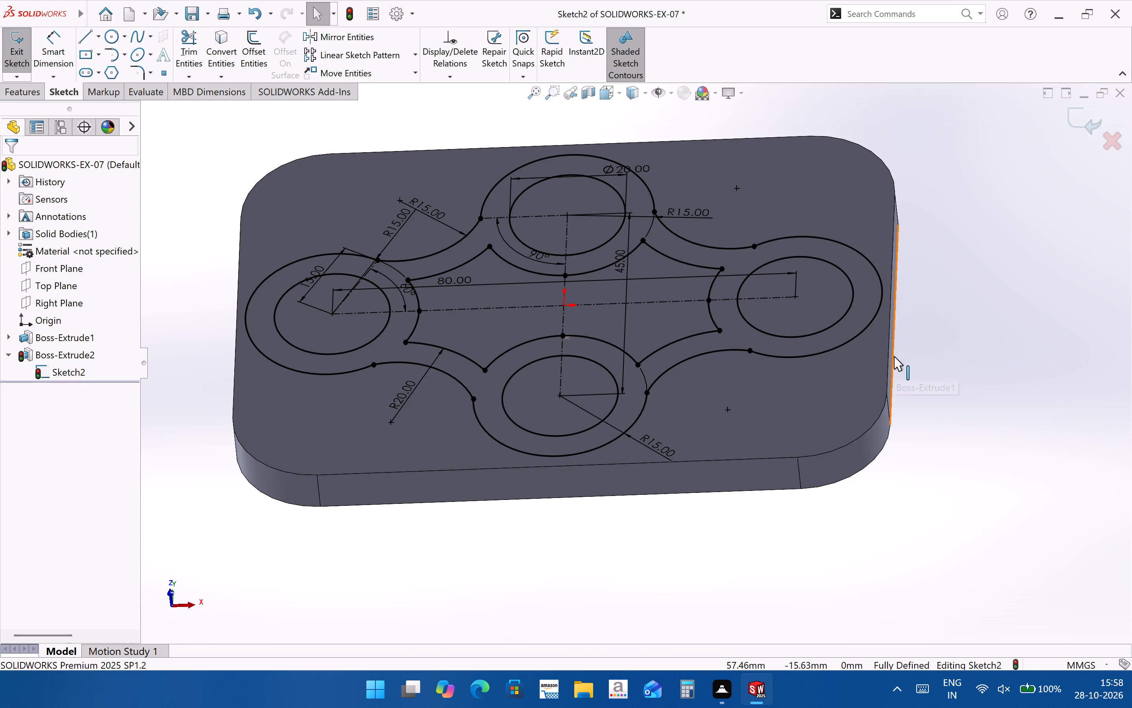
key("ctrl+8")
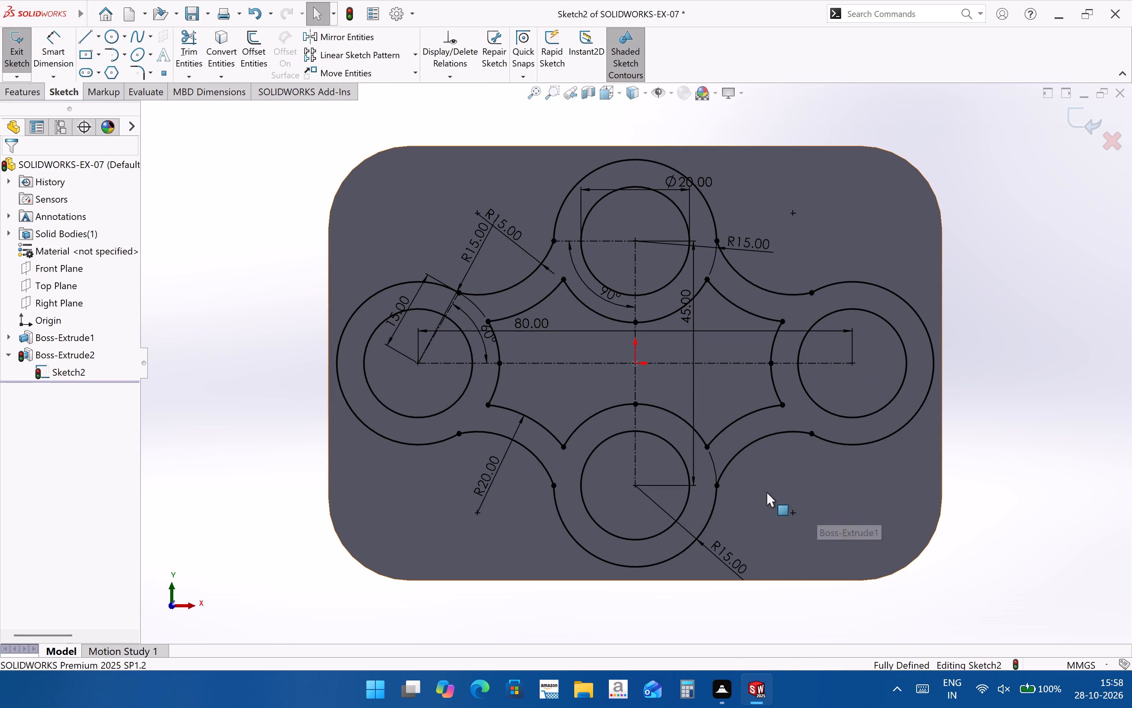
scroll(507, 331, "down", 3)
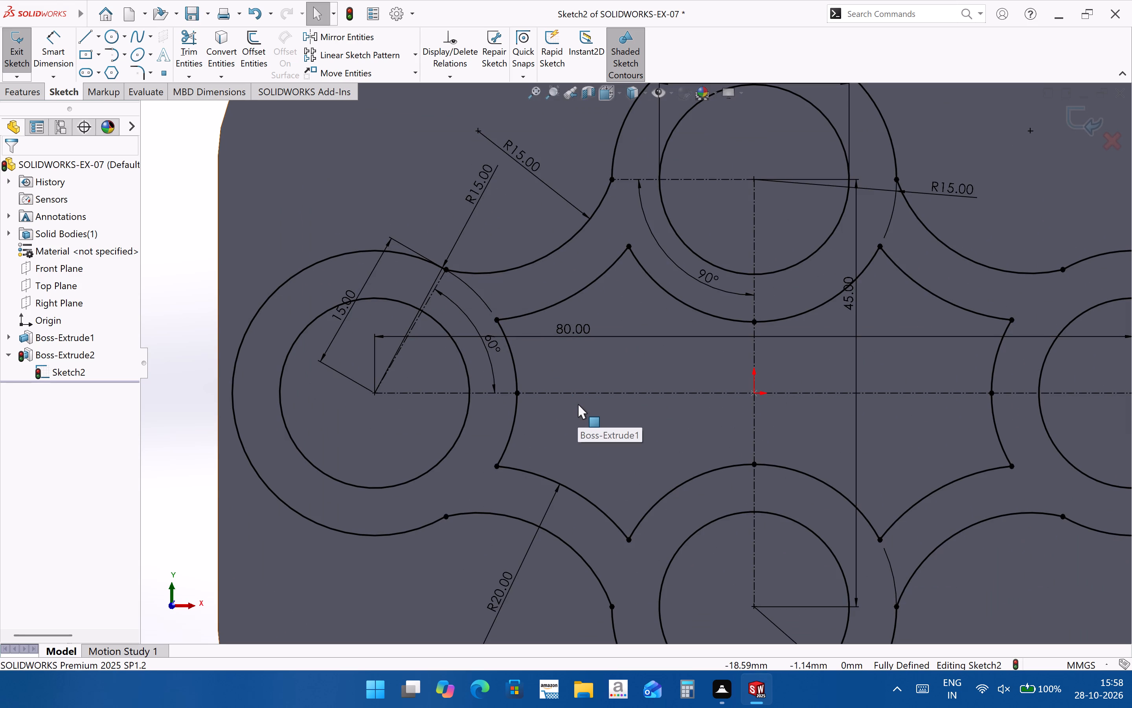
scroll(891, 198, "down", 7)
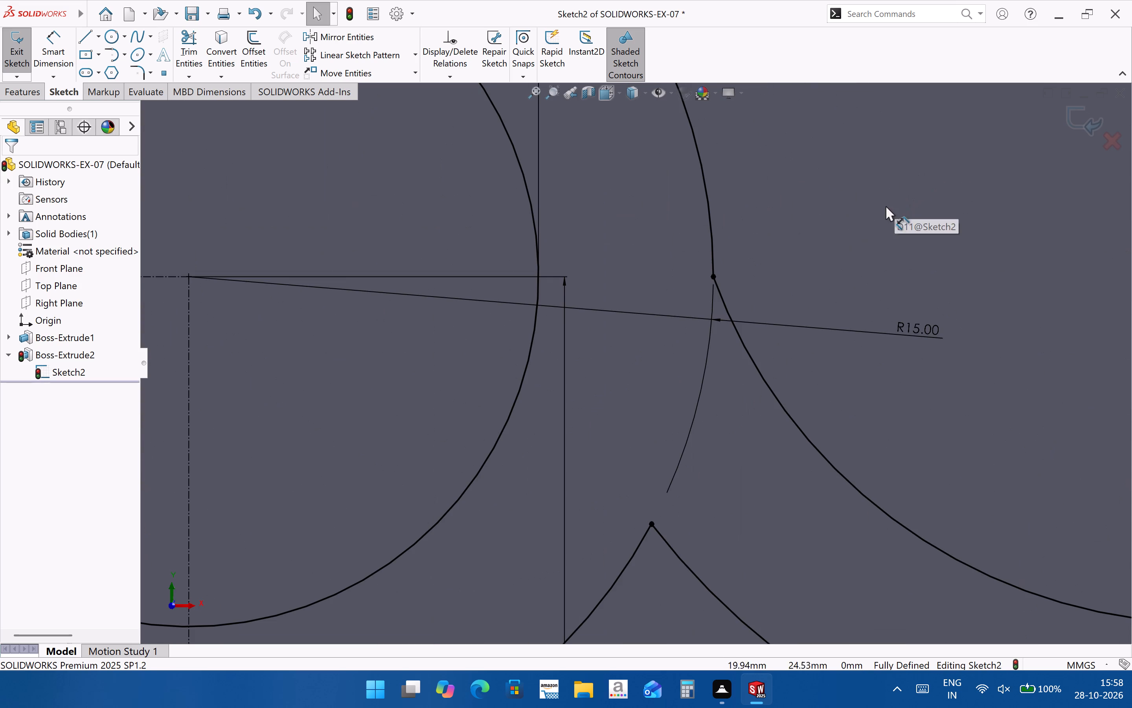
scroll(634, 251, "up", 9)
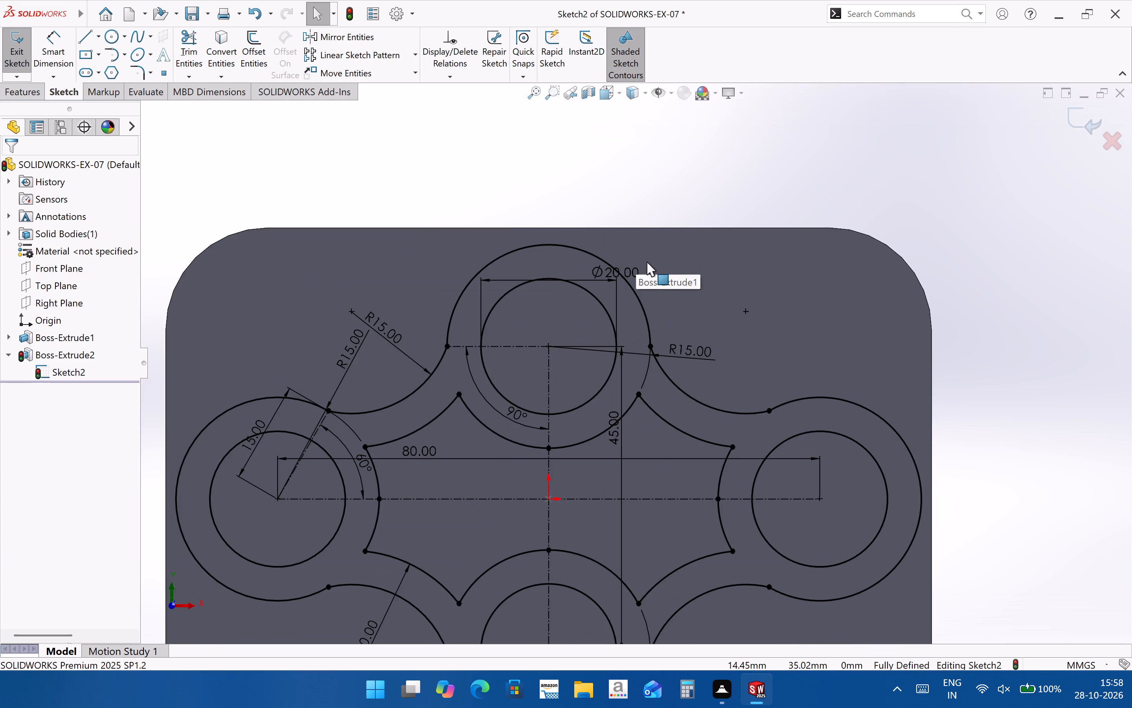
scroll(738, 369, "up", 3)
left_click(72, 356)
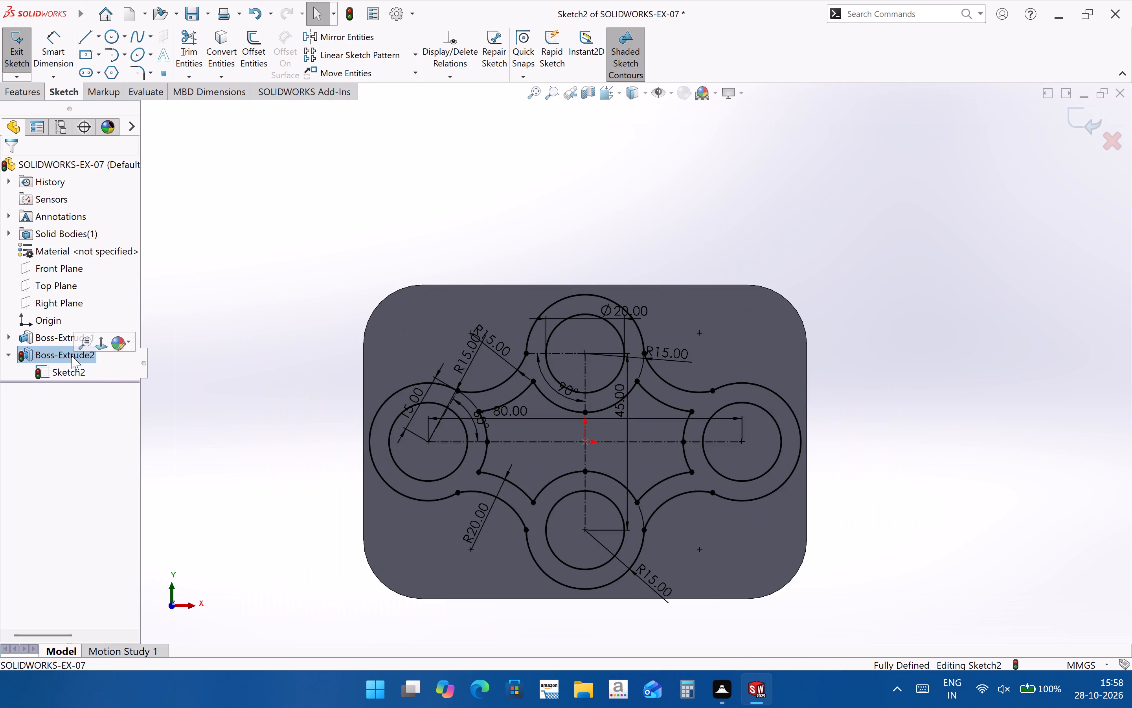
left_click(338, 294)
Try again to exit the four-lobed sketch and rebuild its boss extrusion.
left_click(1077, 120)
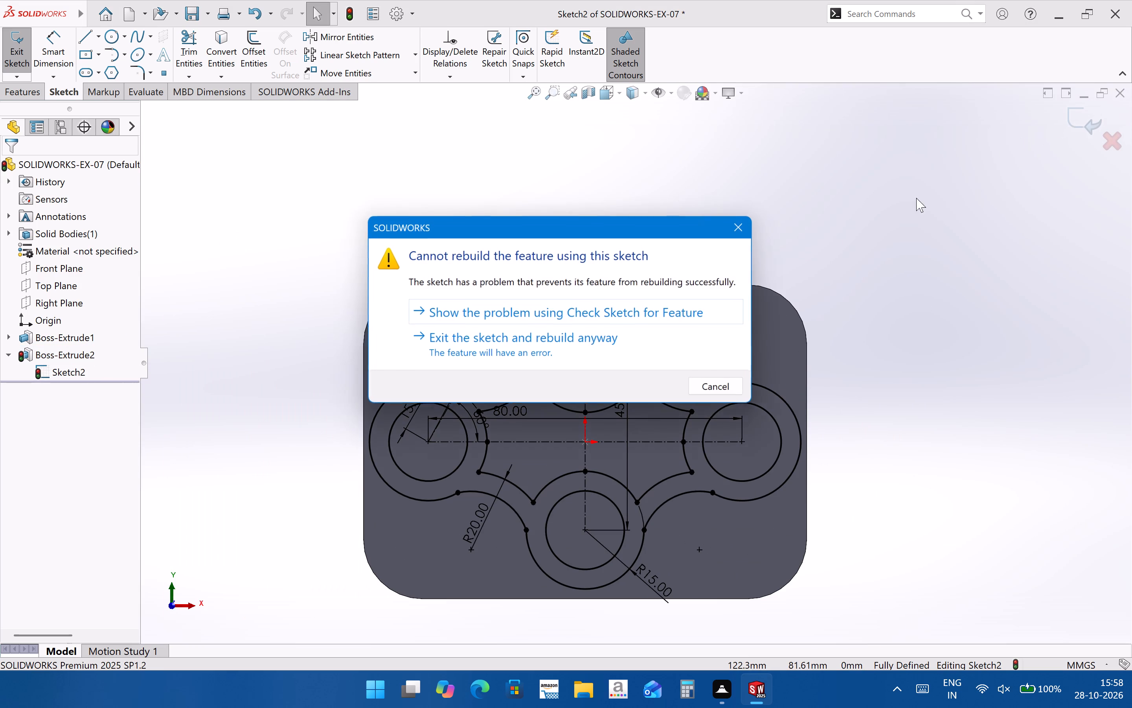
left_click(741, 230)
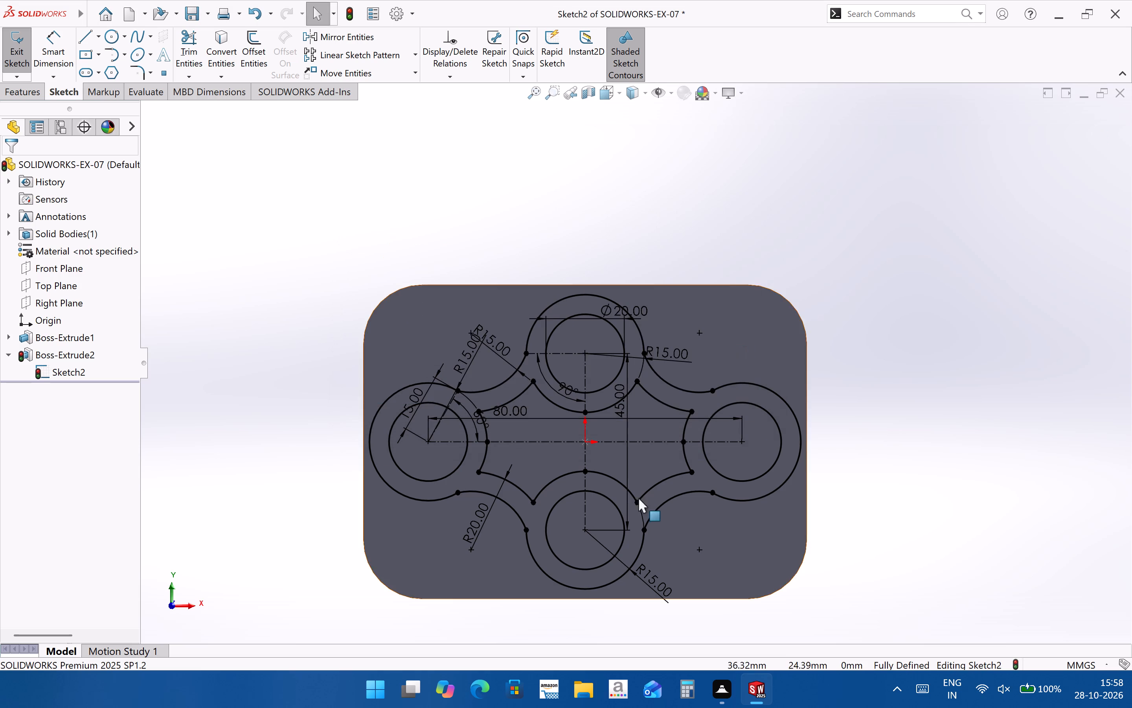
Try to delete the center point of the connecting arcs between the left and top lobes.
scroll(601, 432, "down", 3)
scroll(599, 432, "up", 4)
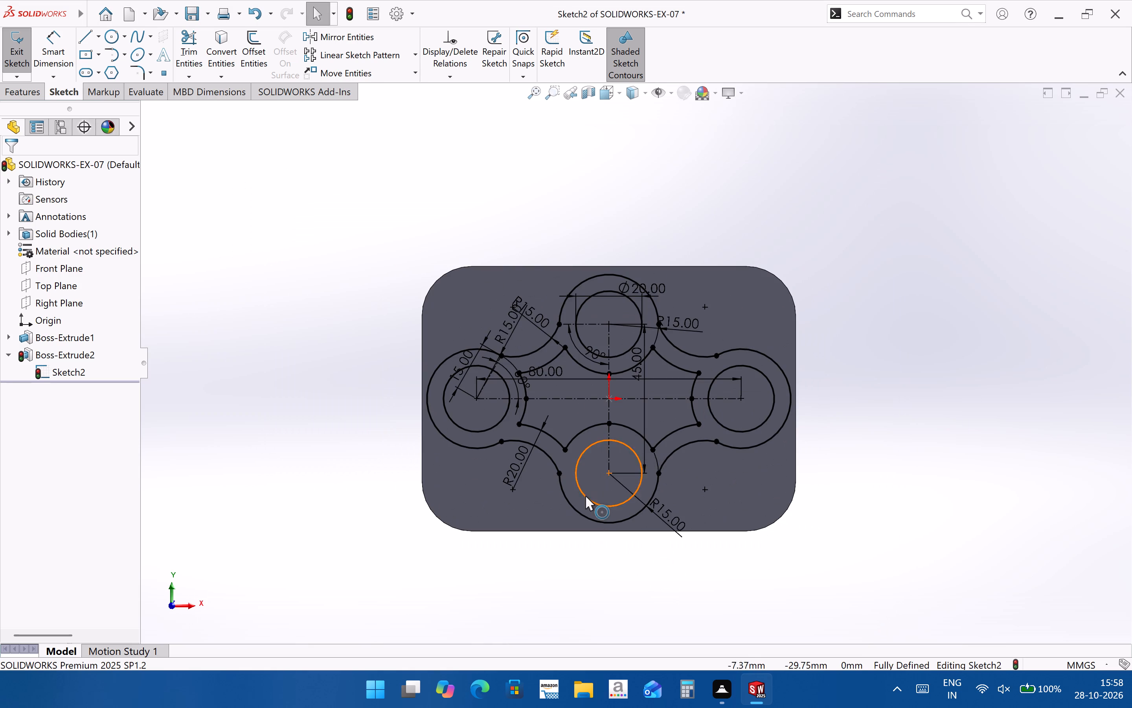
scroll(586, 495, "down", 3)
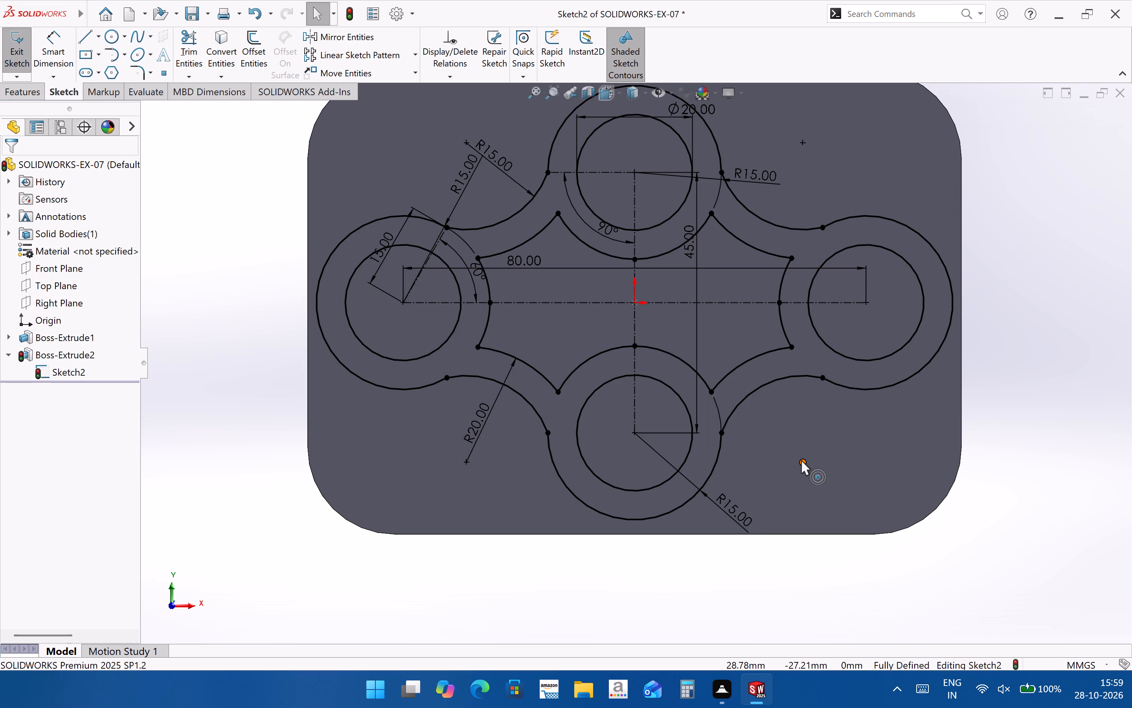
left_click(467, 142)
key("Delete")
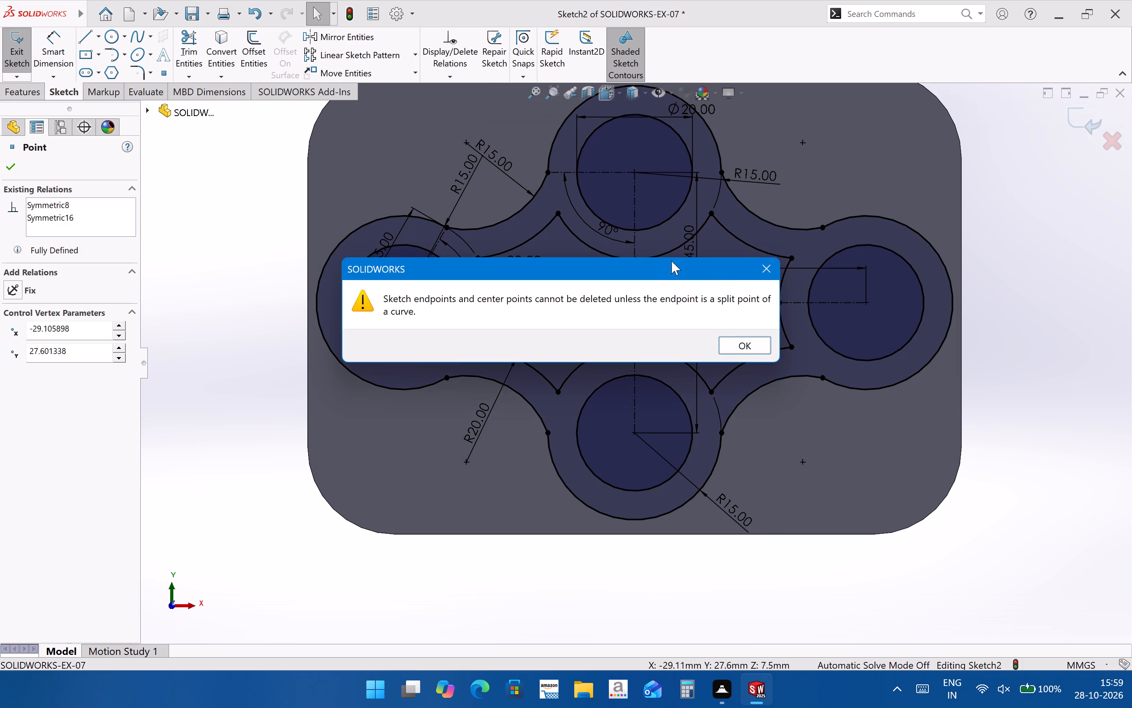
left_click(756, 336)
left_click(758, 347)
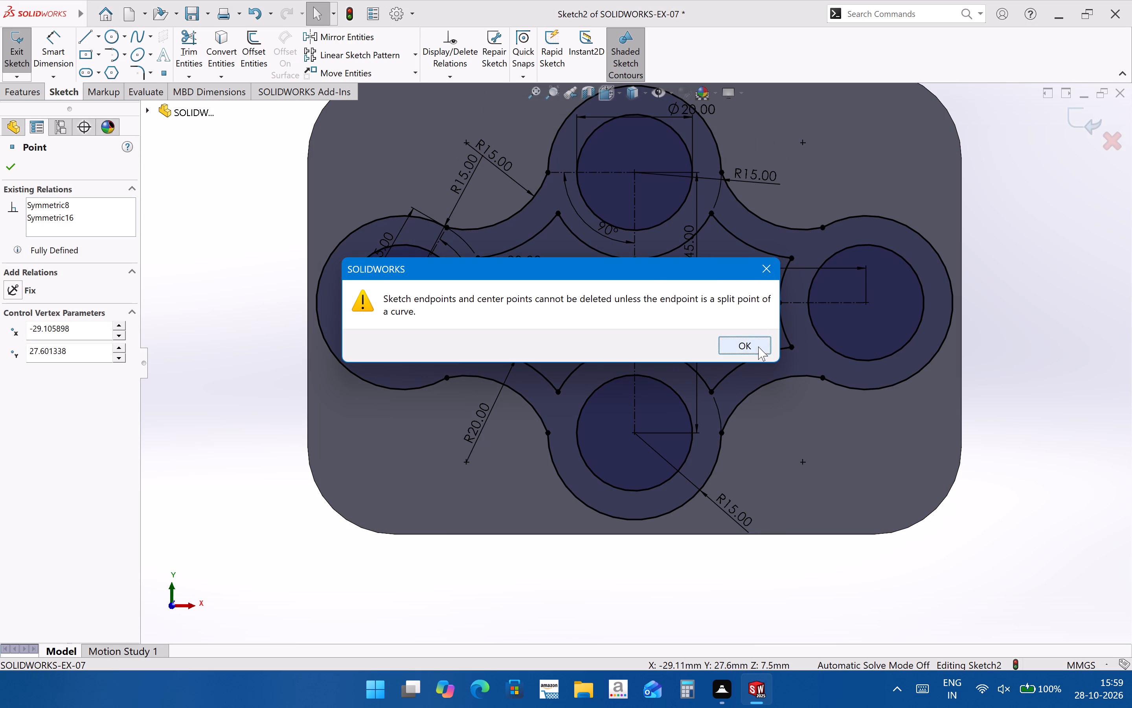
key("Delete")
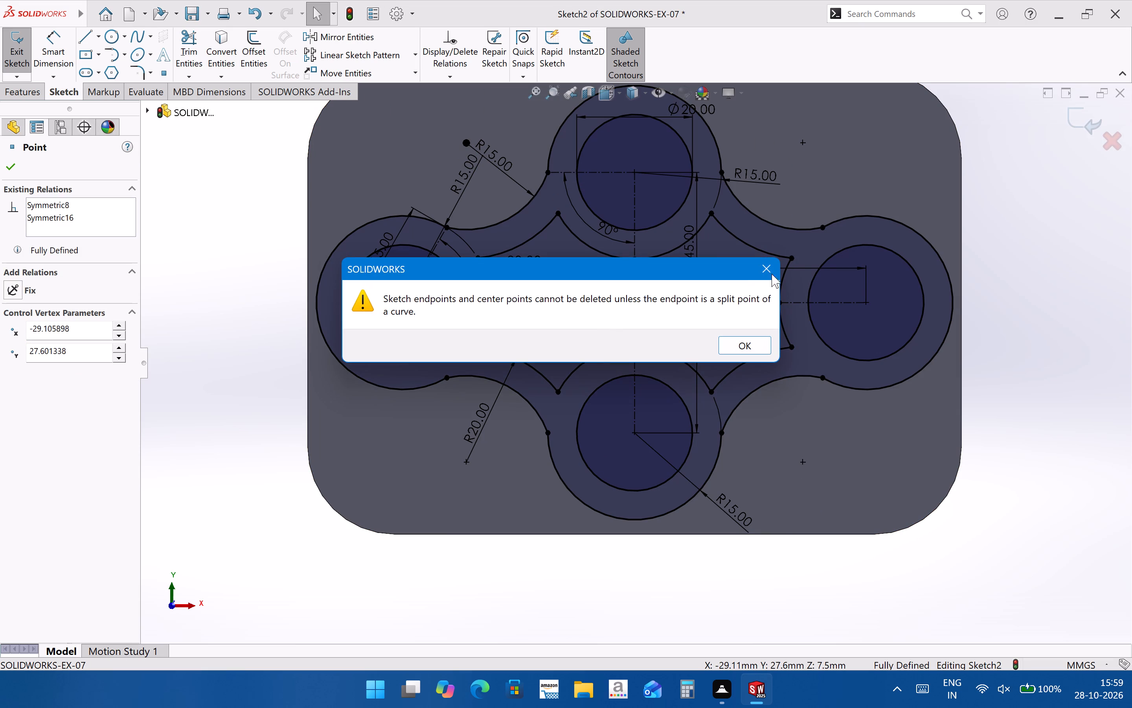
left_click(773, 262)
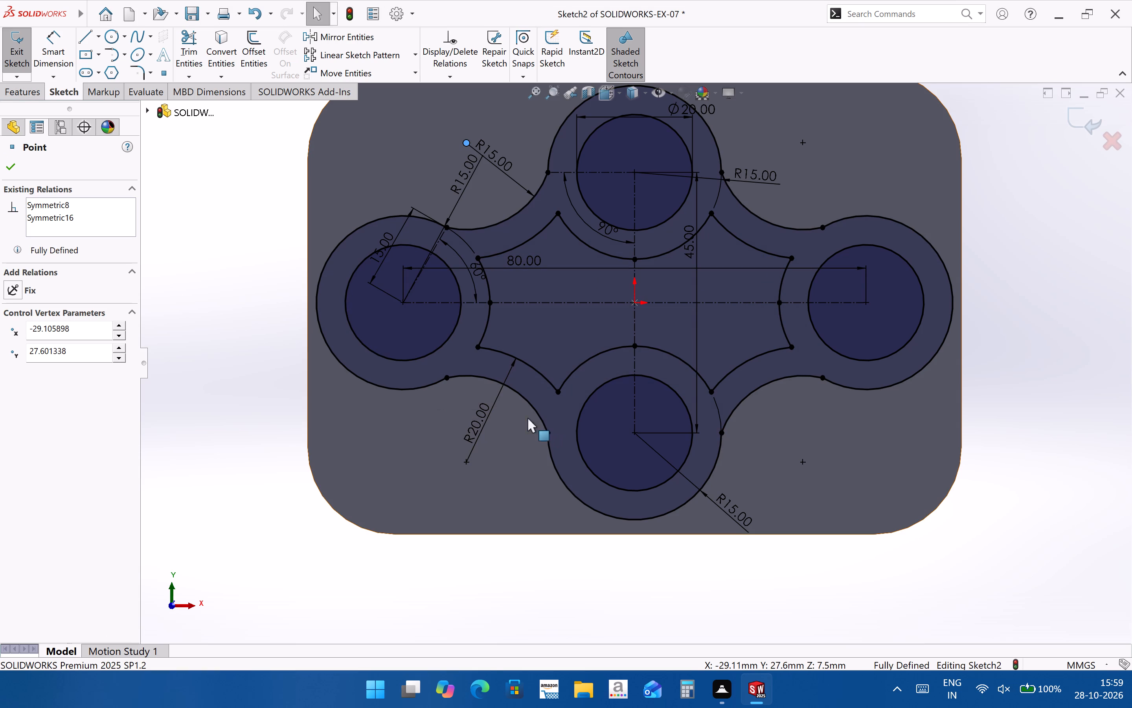
Start Trim Entities and examine the lobe and connecting-arc junctions for leftover segments to remove.
left_click(193, 29)
scroll(460, 216, "down", 6)
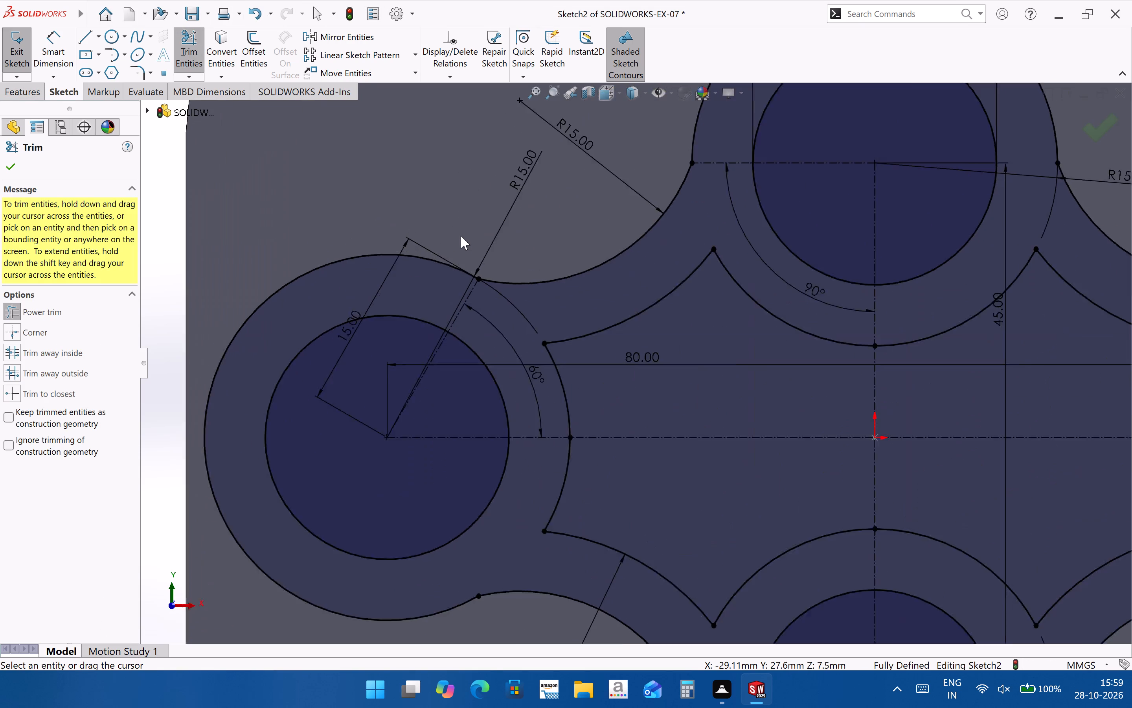
scroll(505, 315, "down", 7)
scroll(565, 363, "down", 3)
scroll(565, 363, "up", 8)
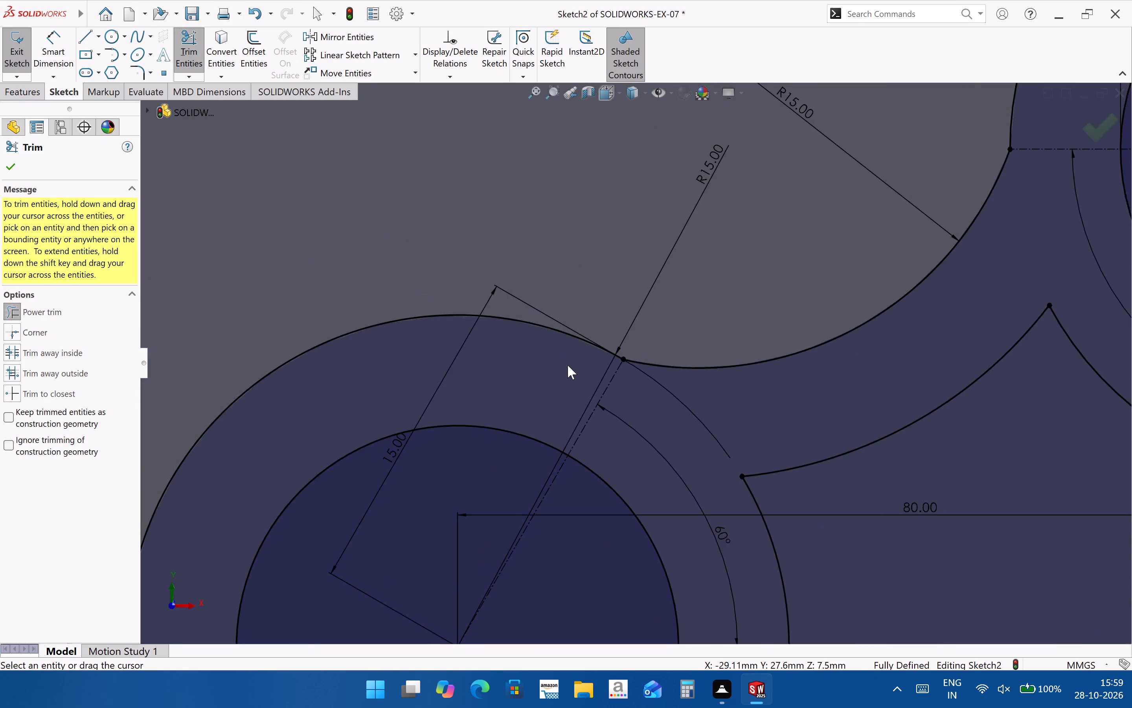
scroll(568, 365, "up", 6)
scroll(831, 249, "down", 4)
scroll(772, 280, "down", 3)
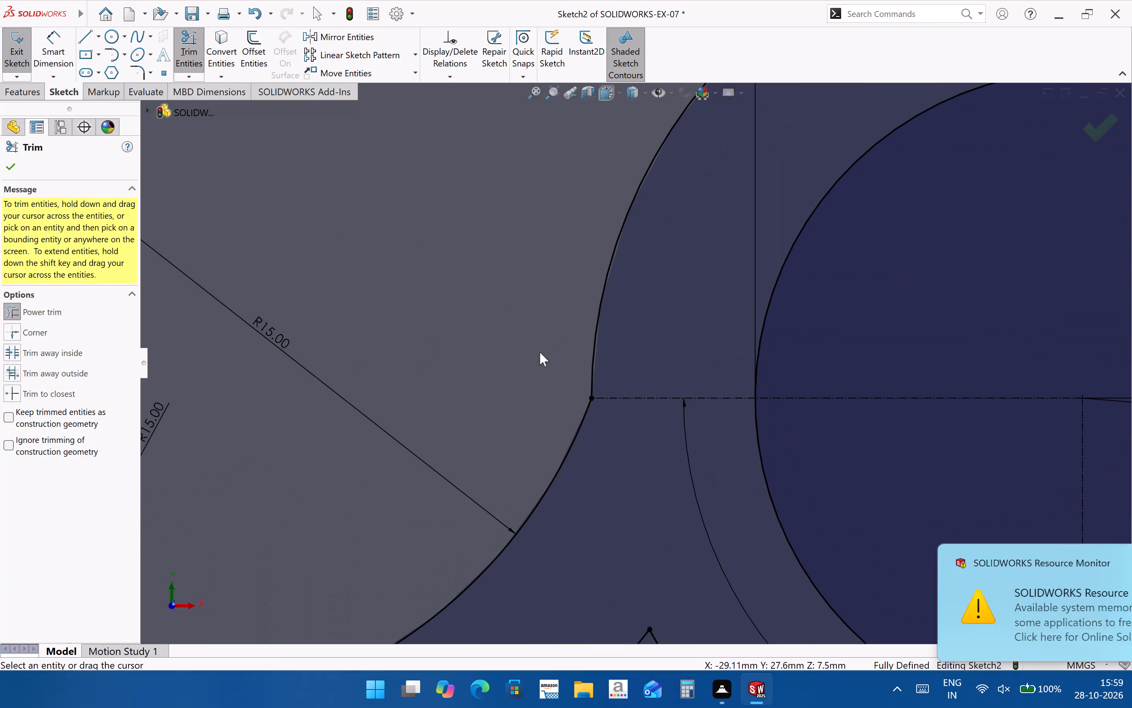
scroll(537, 383, "up", 11)
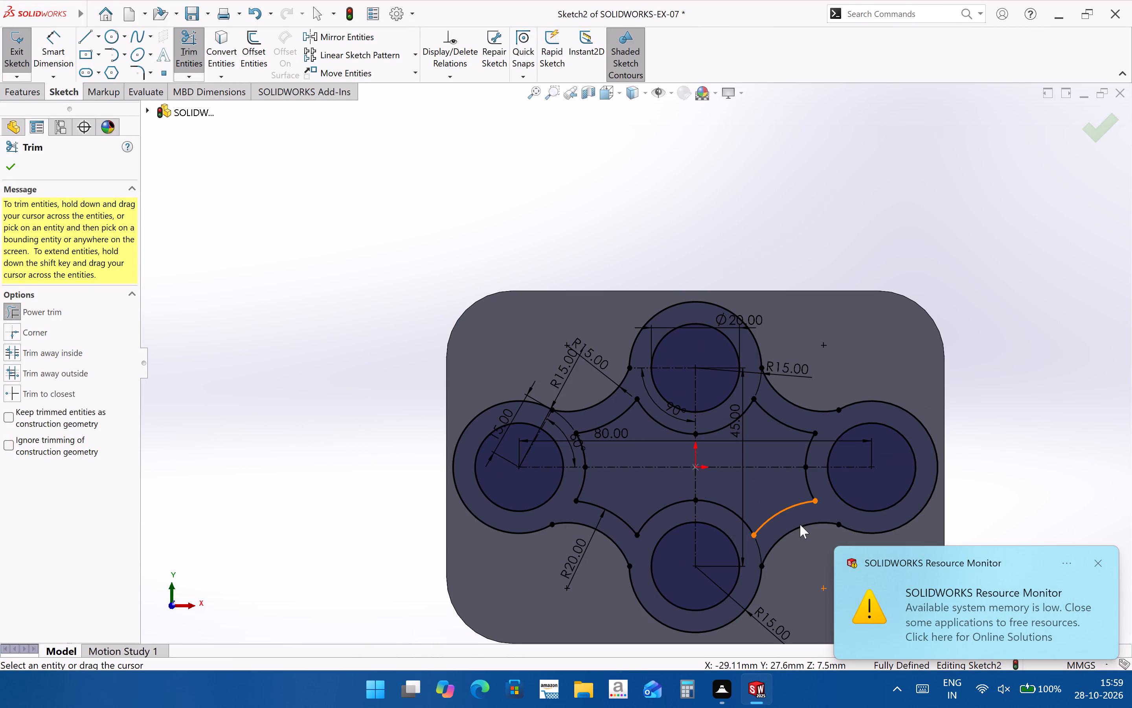
scroll(789, 391, "down", 2)
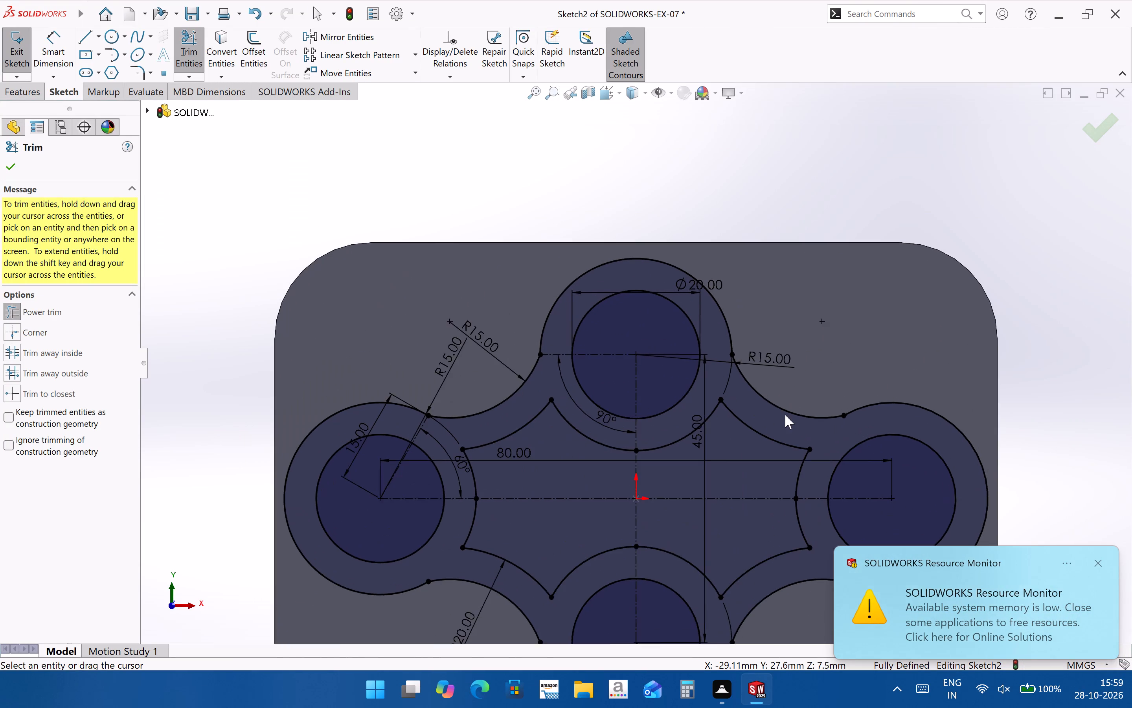
scroll(785, 415, "up", 4)
scroll(695, 520, "down", 2)
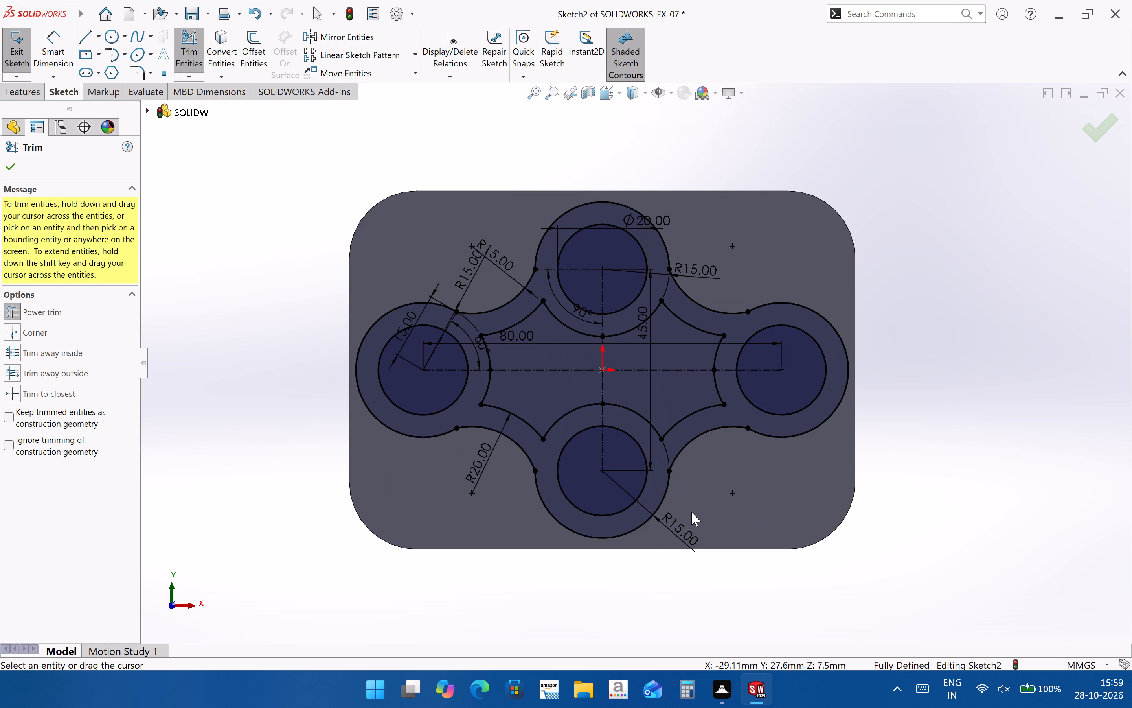
Add a sketch fillet at the top lobe's left inner corner, first with a 3 mm radius, and change it to 2 mm.
left_click(144, 76)
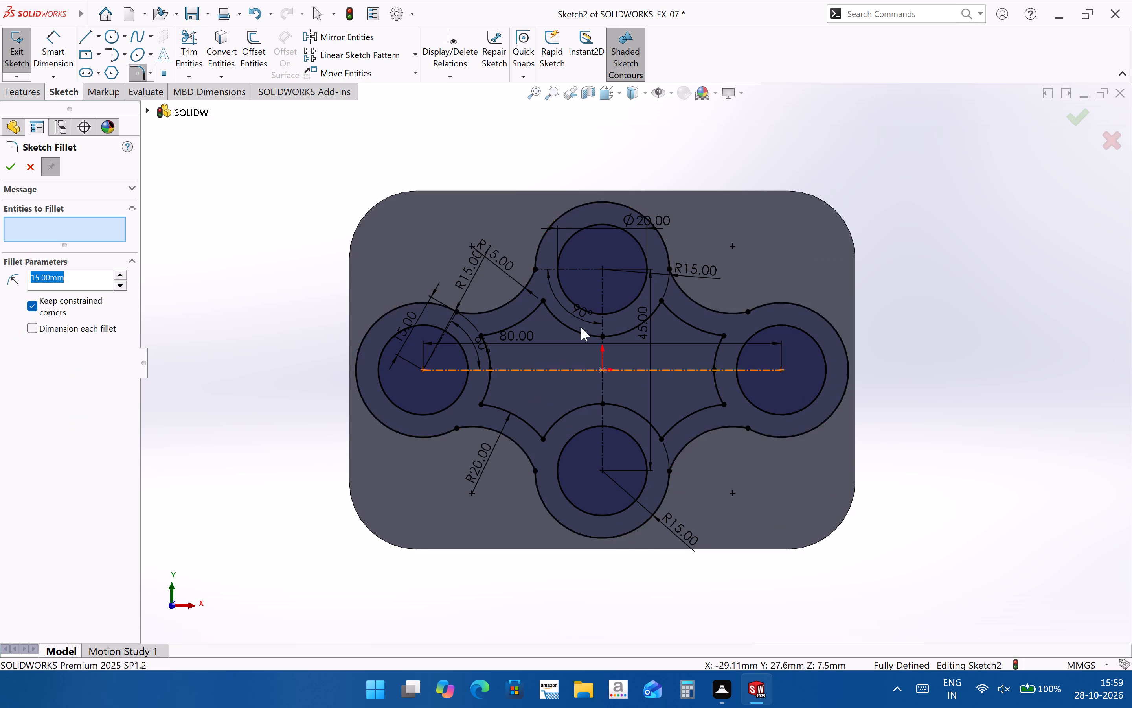
scroll(560, 305, "down", 3)
left_click(555, 325)
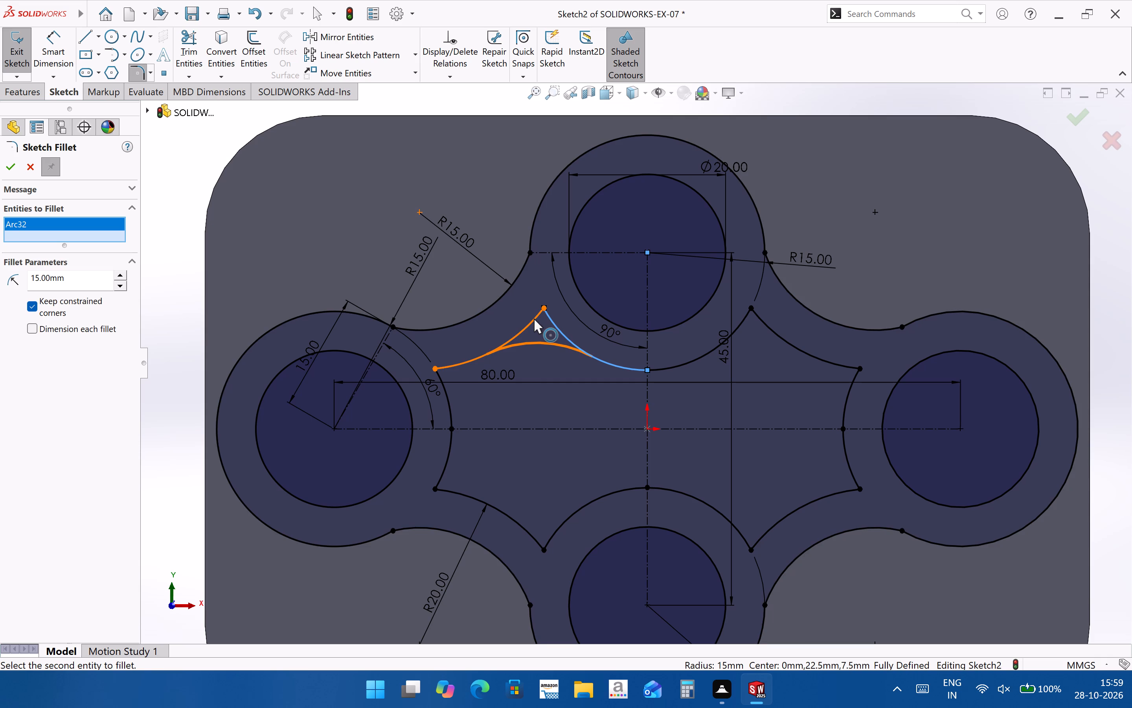
left_click_drag(76, 277, 0, 270)
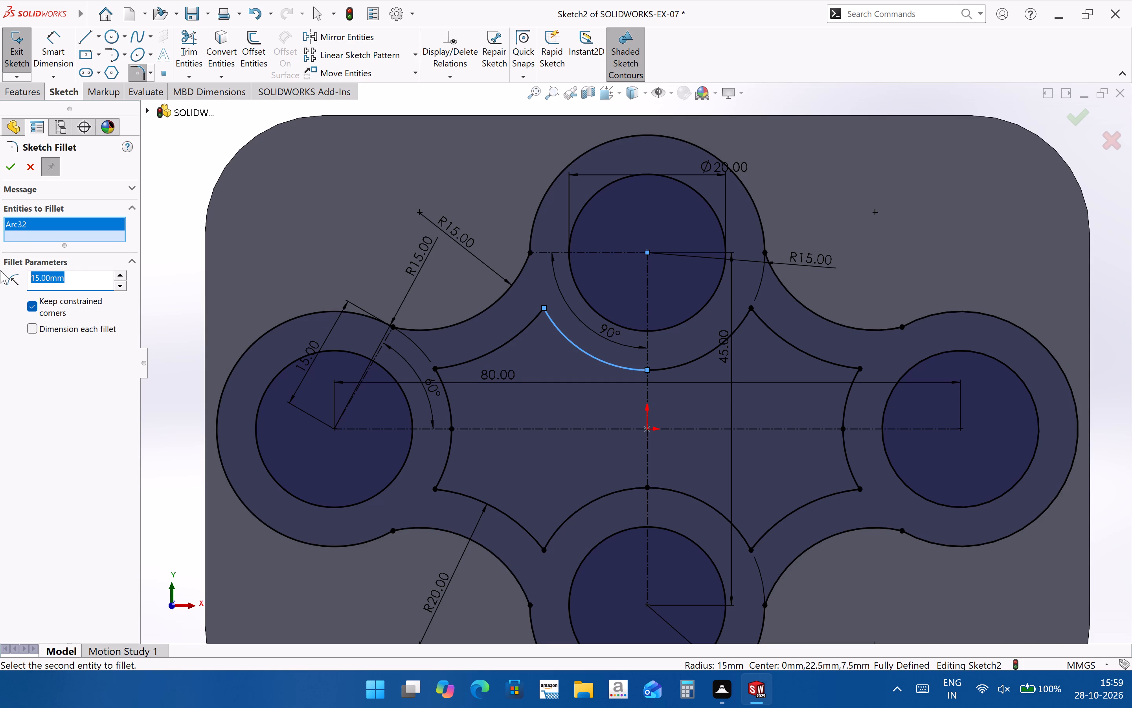
key("3")
key("Return")
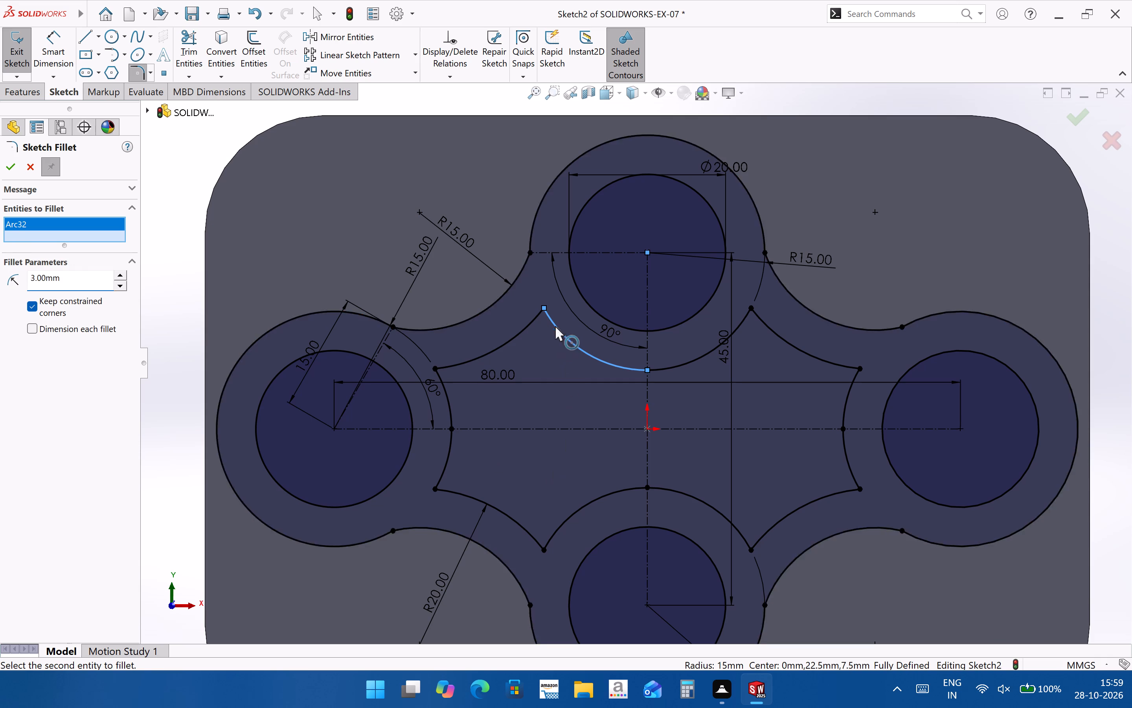
left_click(535, 321)
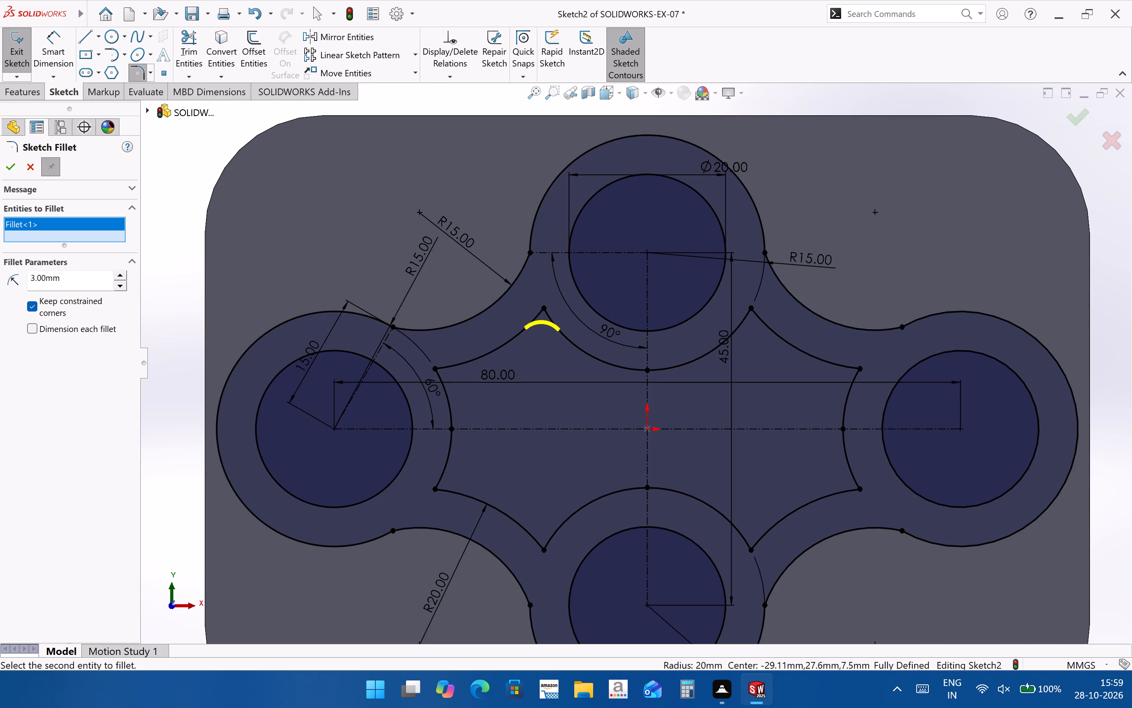
left_click_drag(61, 280, 0, 273)
key("2")
key("Return")
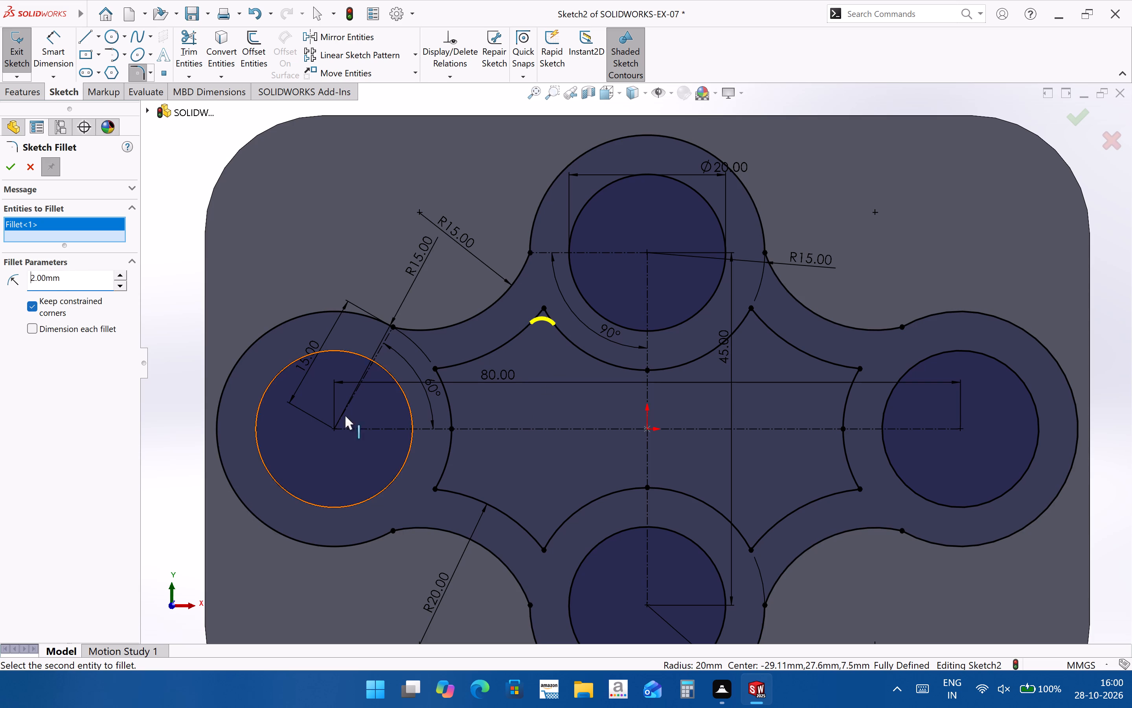
Add 2 mm sketch fillets at the left lobe's two inner corners and the bottom lobe's left inner corner, allowing deletion of corner relations.
left_click(458, 367)
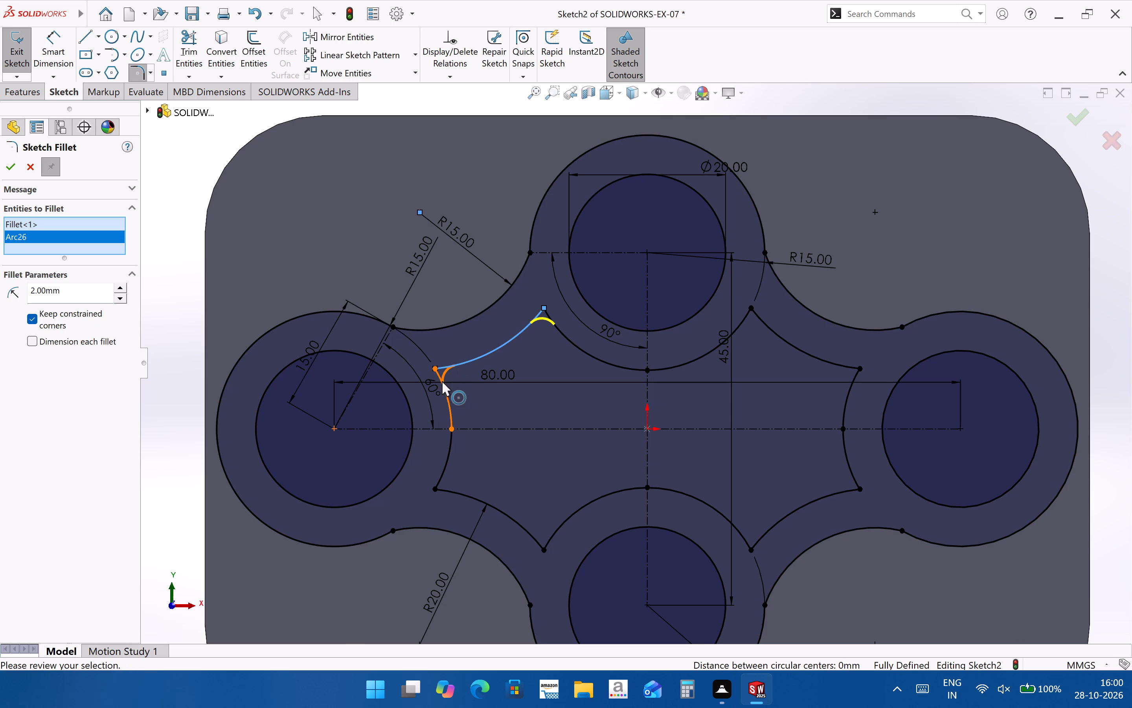
left_click(442, 381)
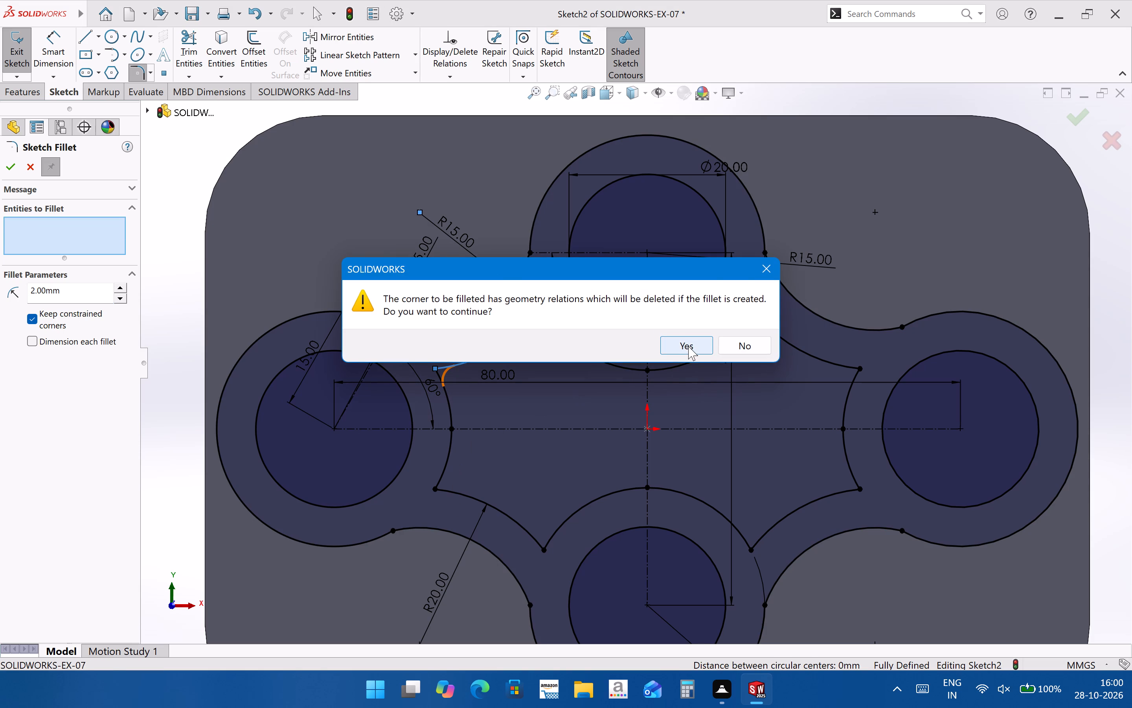
left_click(688, 346)
left_click(443, 471)
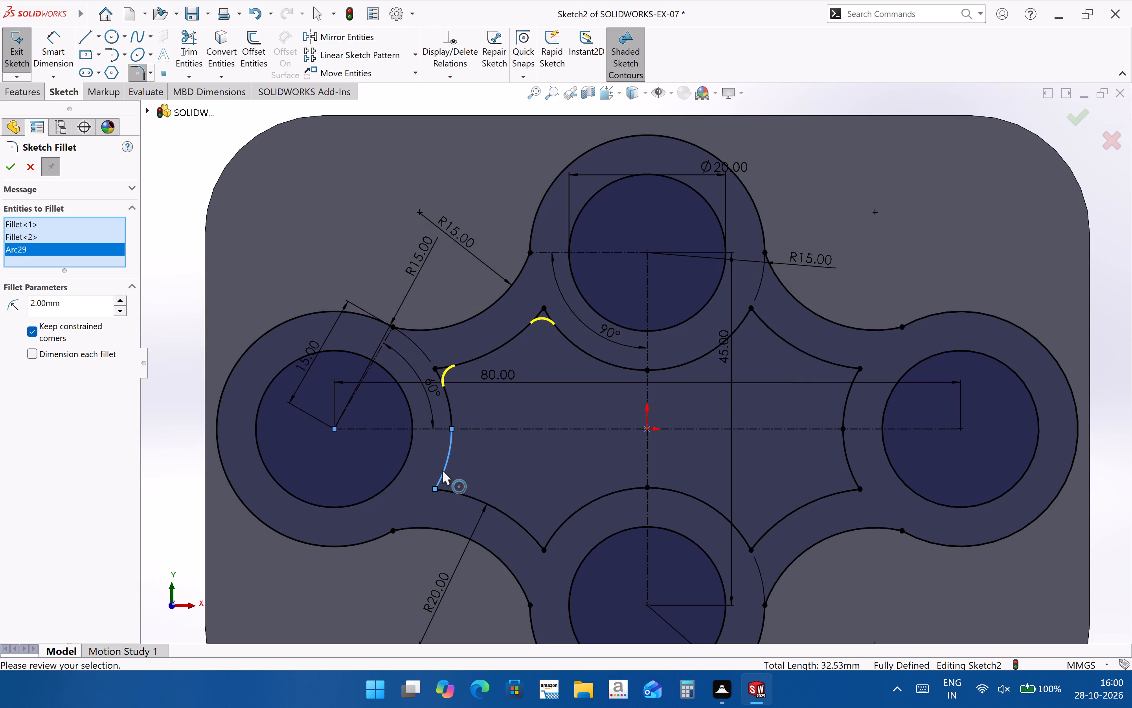
left_click(451, 492)
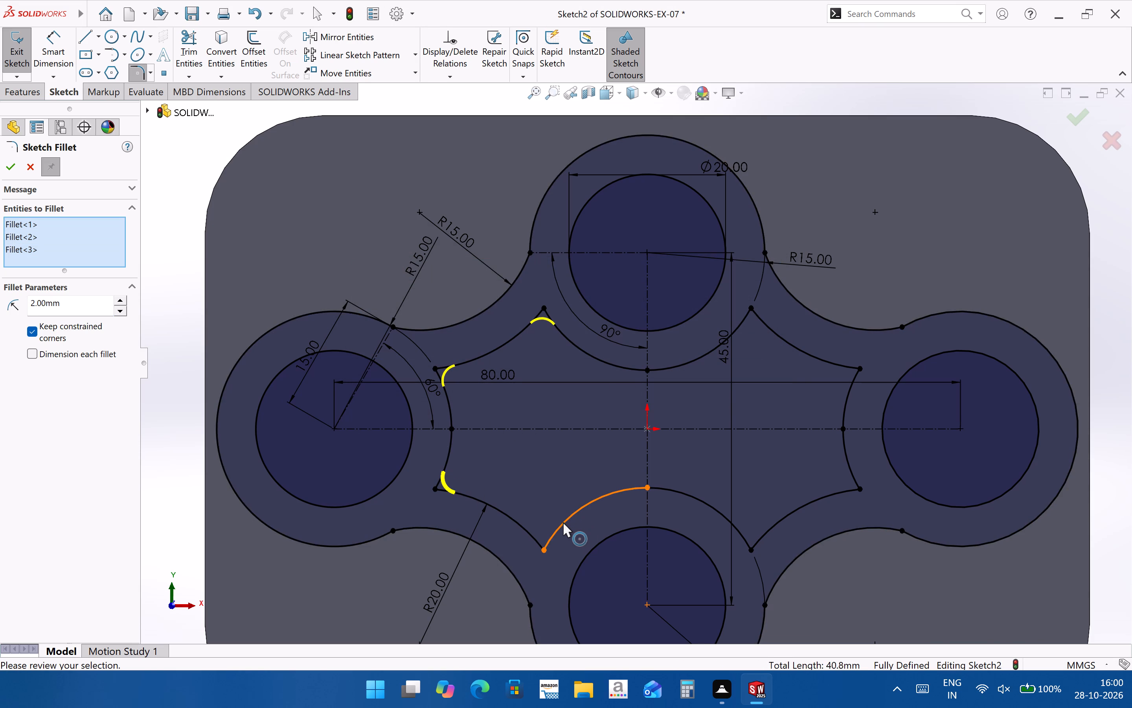
left_click(563, 522)
left_click(532, 534)
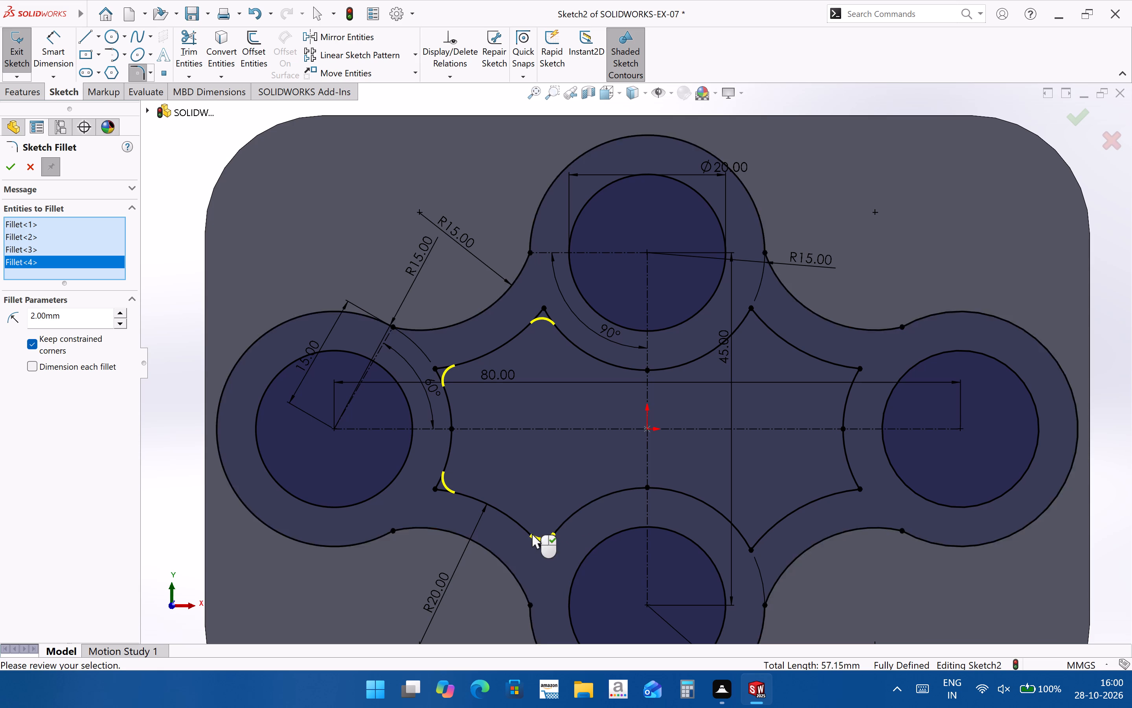
Fillet the bottom lobe's right, the right lobe's two and the top lobe's right inner corners at 2 mm, and apply all the fillets.
left_click(744, 535)
left_click(762, 537)
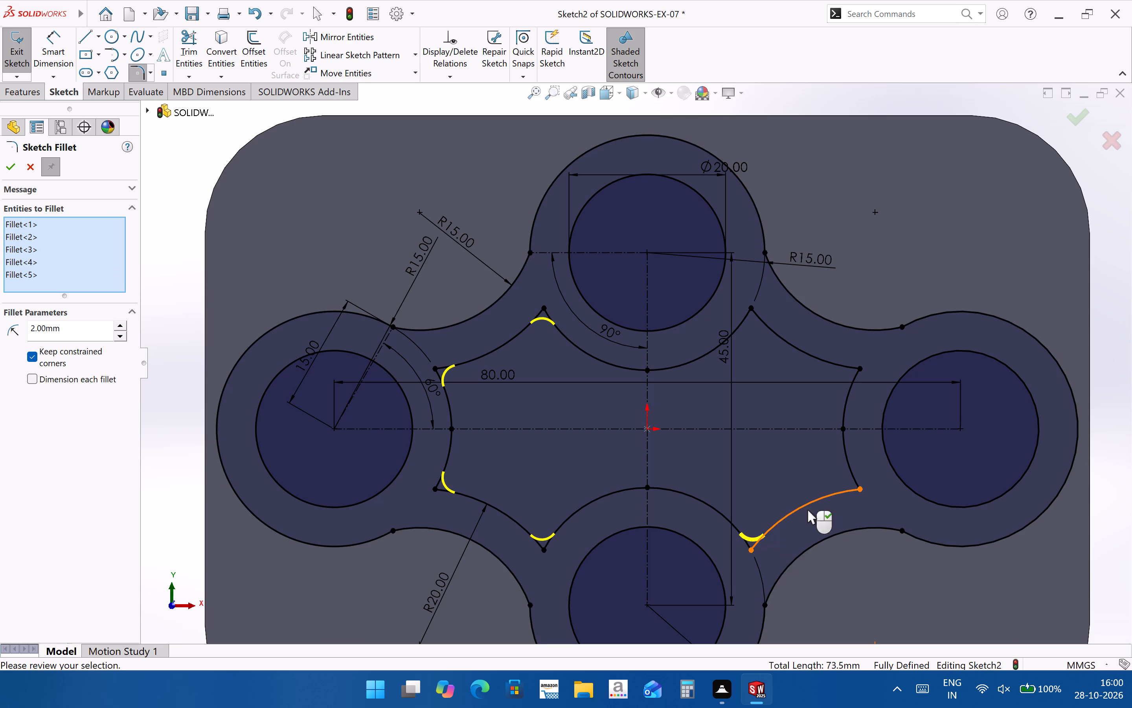
left_click(851, 472)
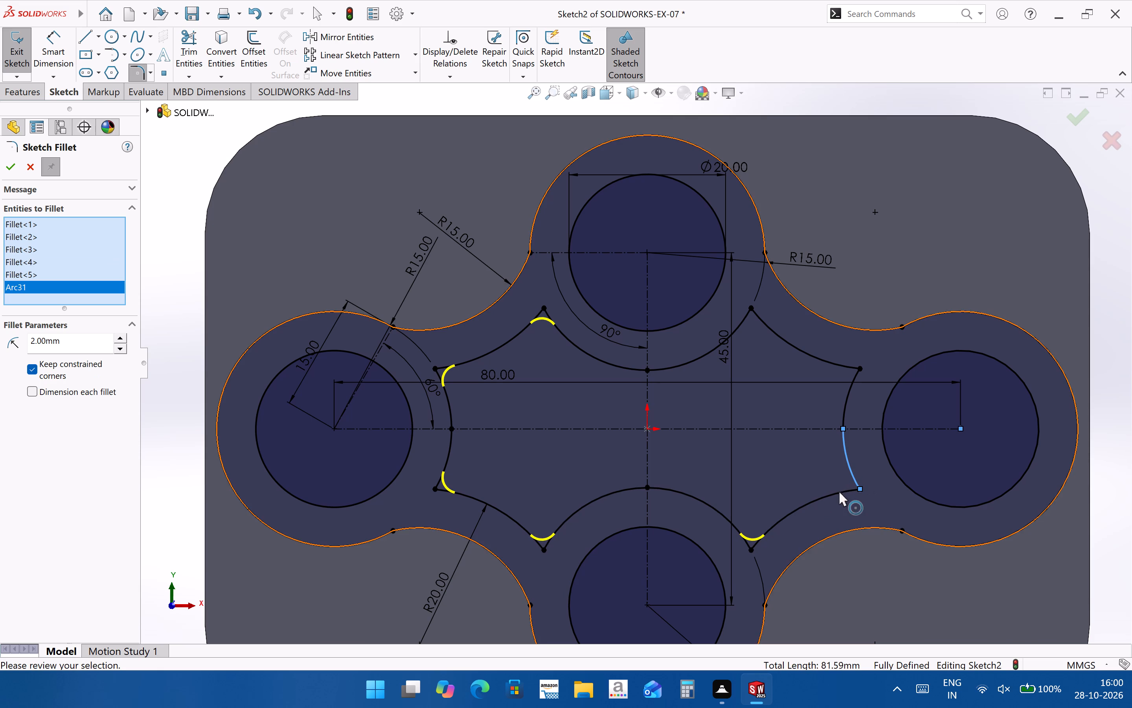
left_click(838, 490)
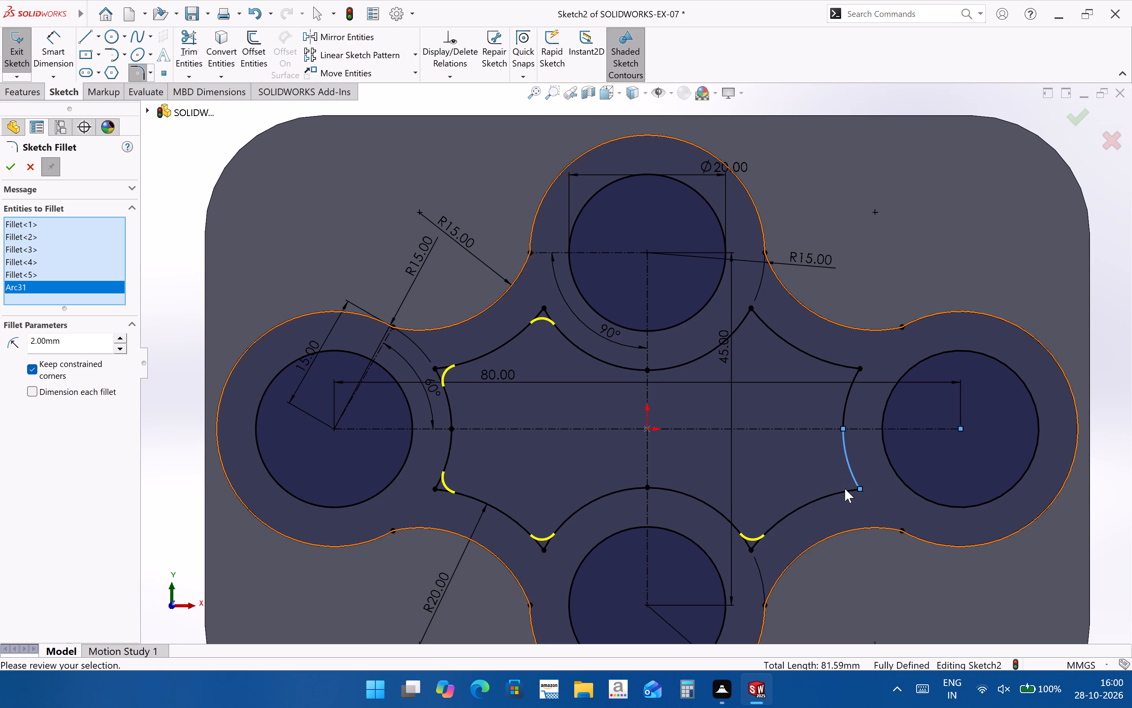
left_click(839, 491)
left_click(852, 383)
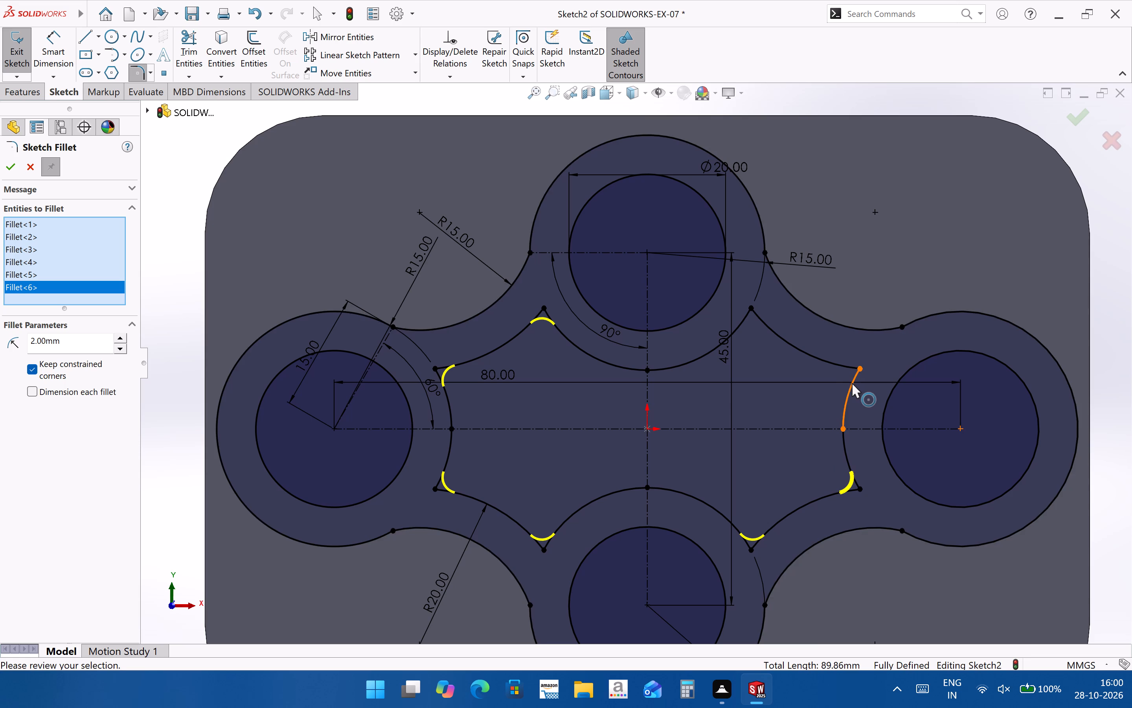
left_click(843, 367)
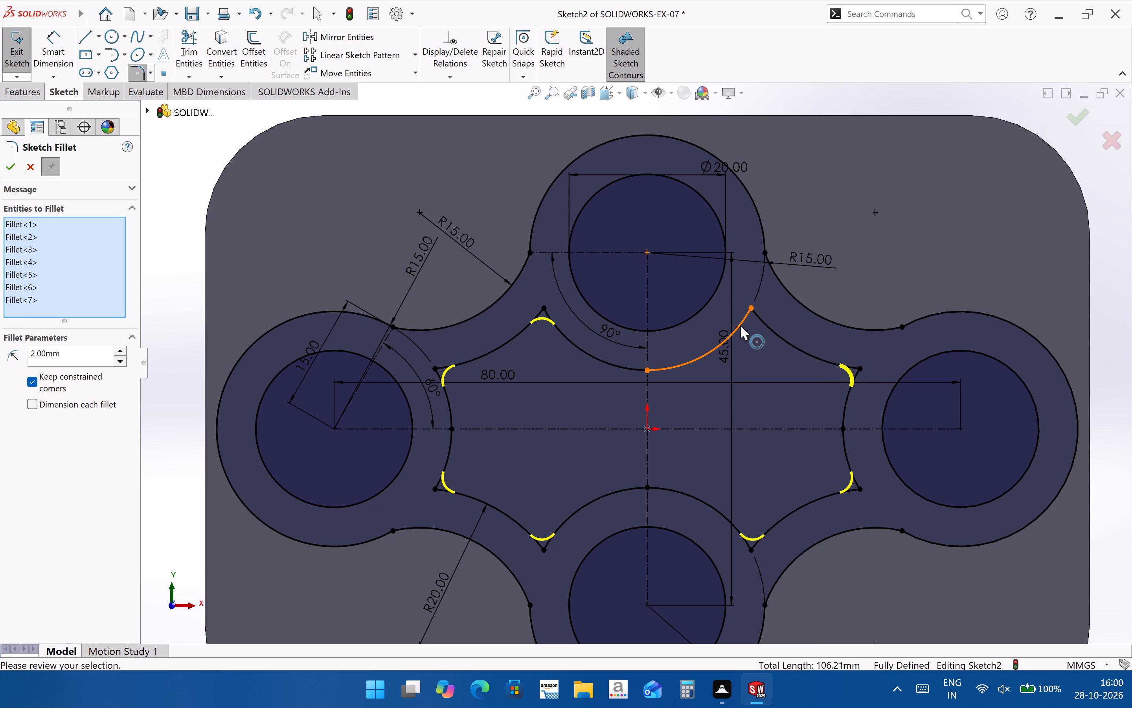
left_click(740, 325)
left_click(759, 320)
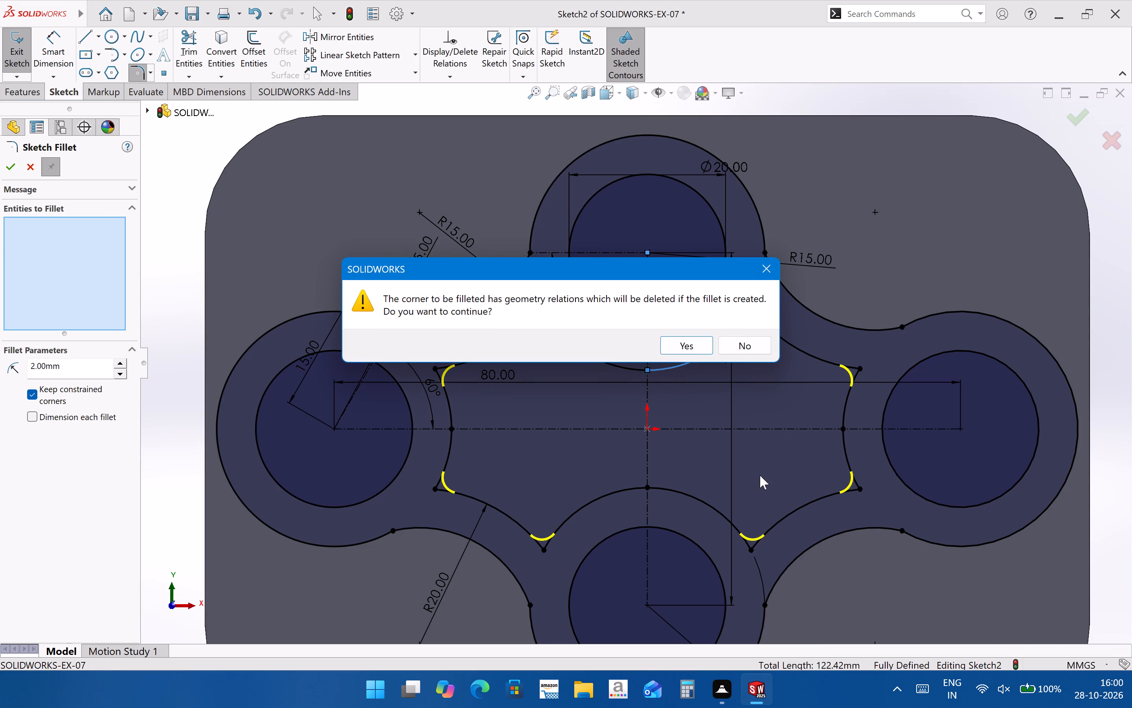
left_click(689, 340)
scroll(560, 382, "up", 1)
left_click(12, 160)
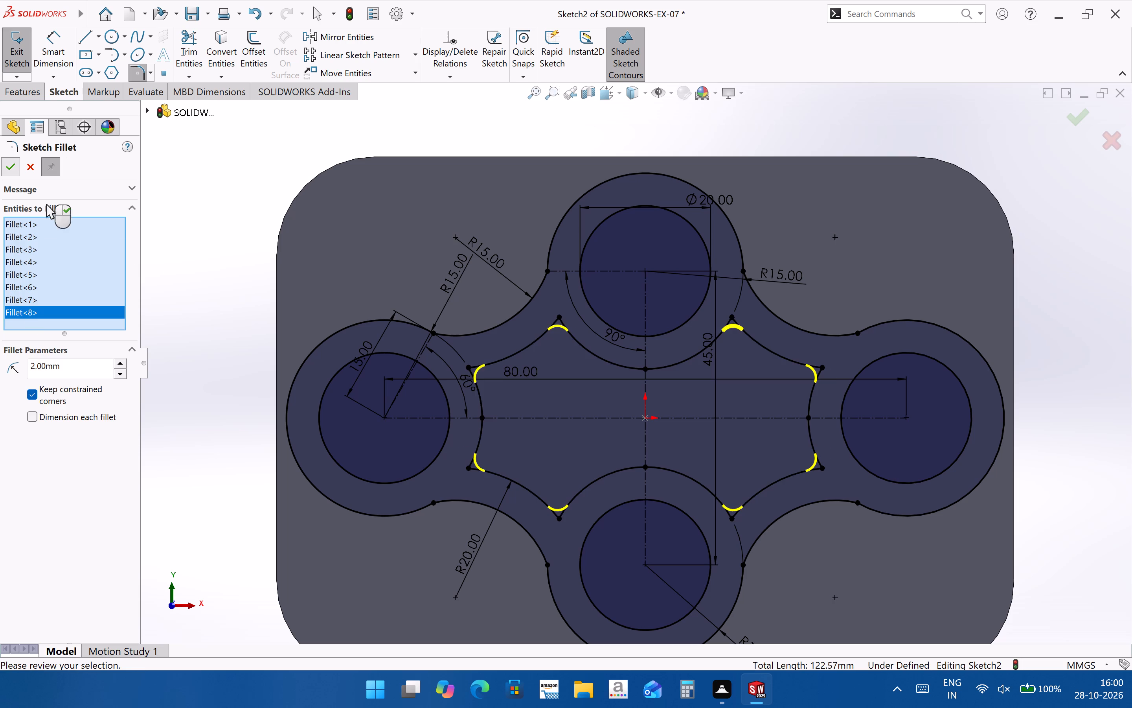
left_click(1038, 255)
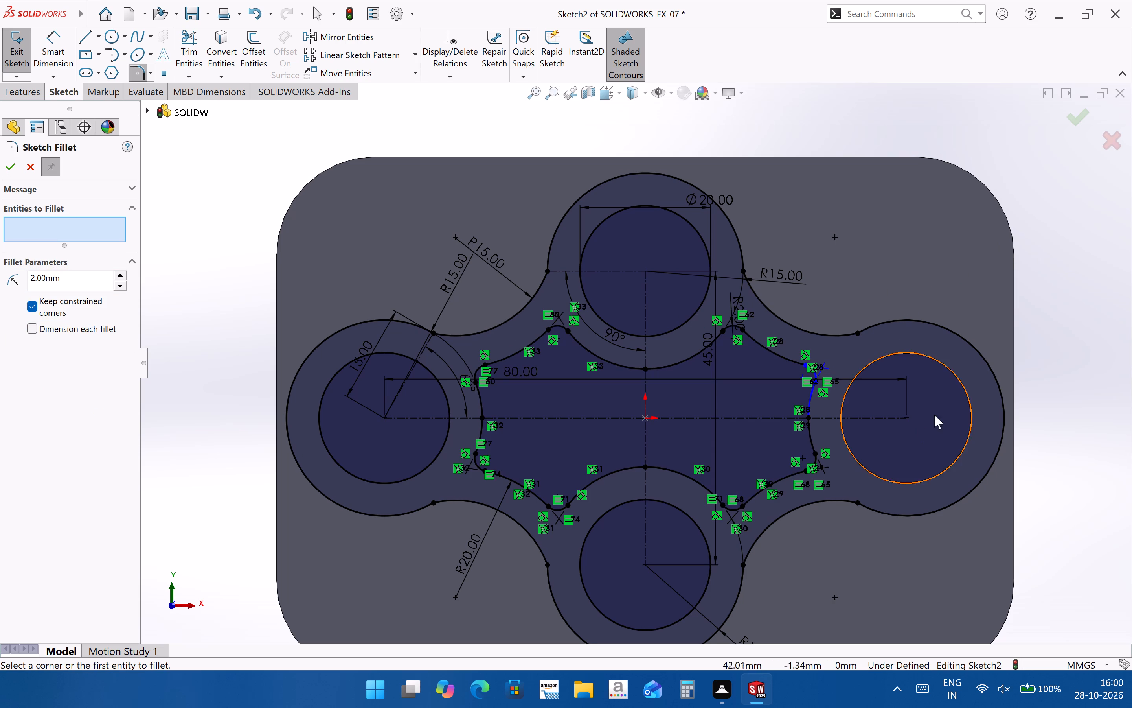
left_click(986, 583)
Finish the Sketch Fillet command and exit the four-lobed sketch to rebuild its boss extrusion.
scroll(688, 516, "down", 2)
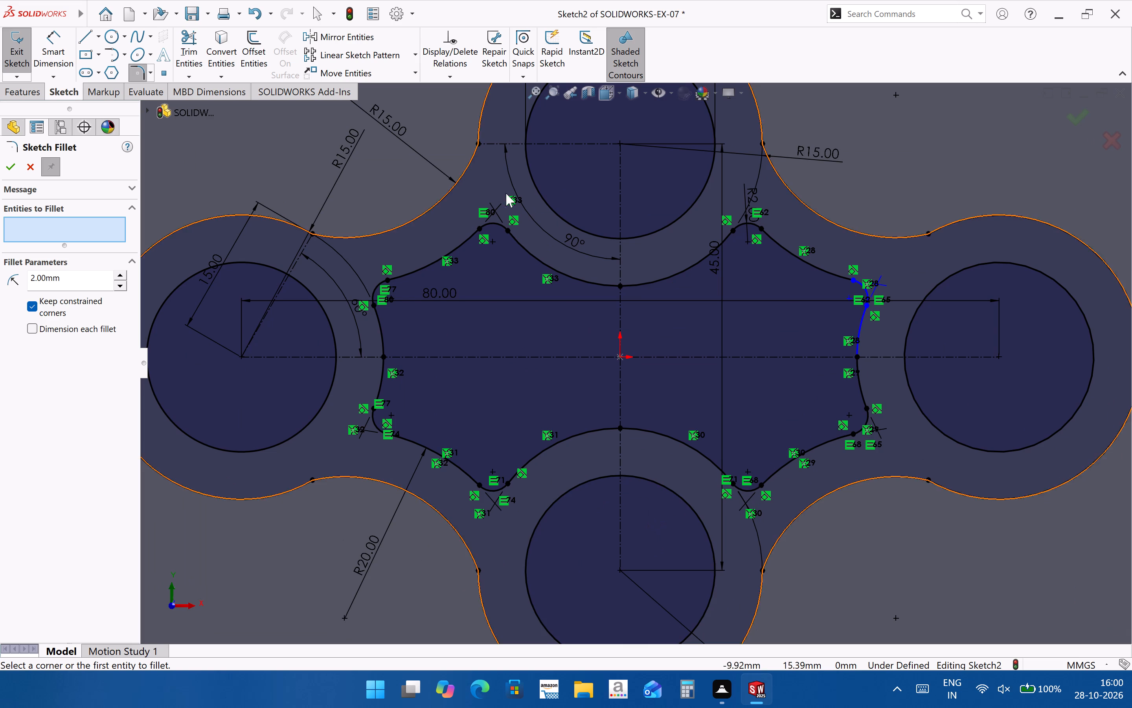
scroll(557, 345, "up", 2)
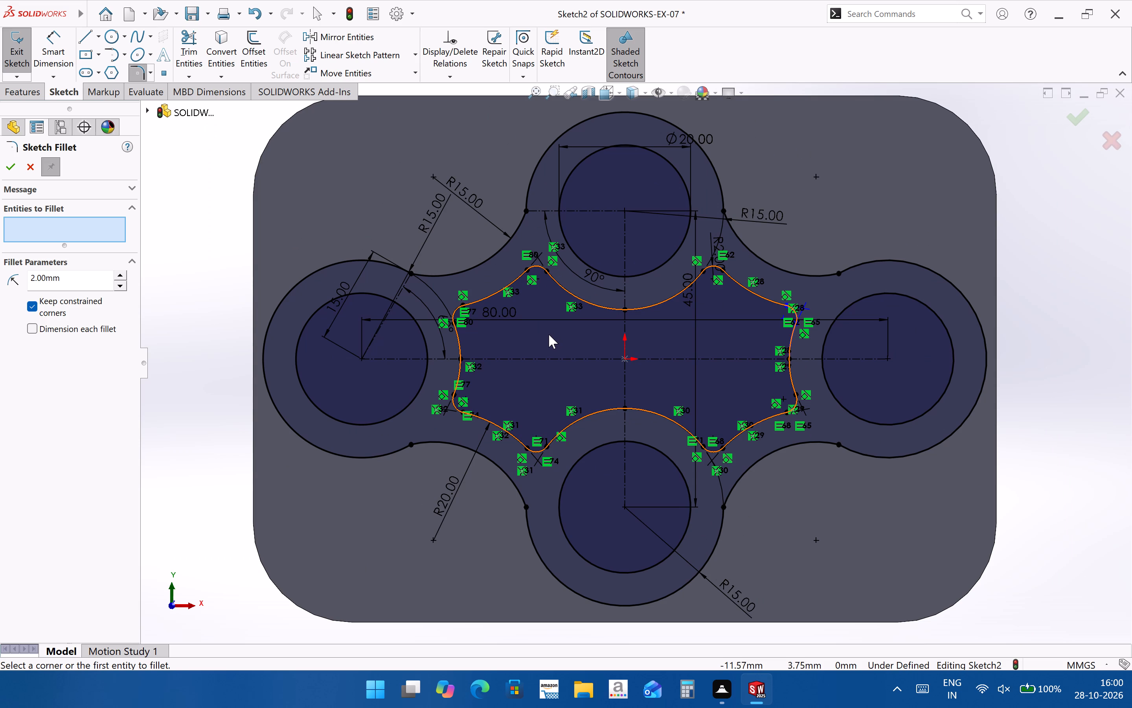
left_click(1067, 120)
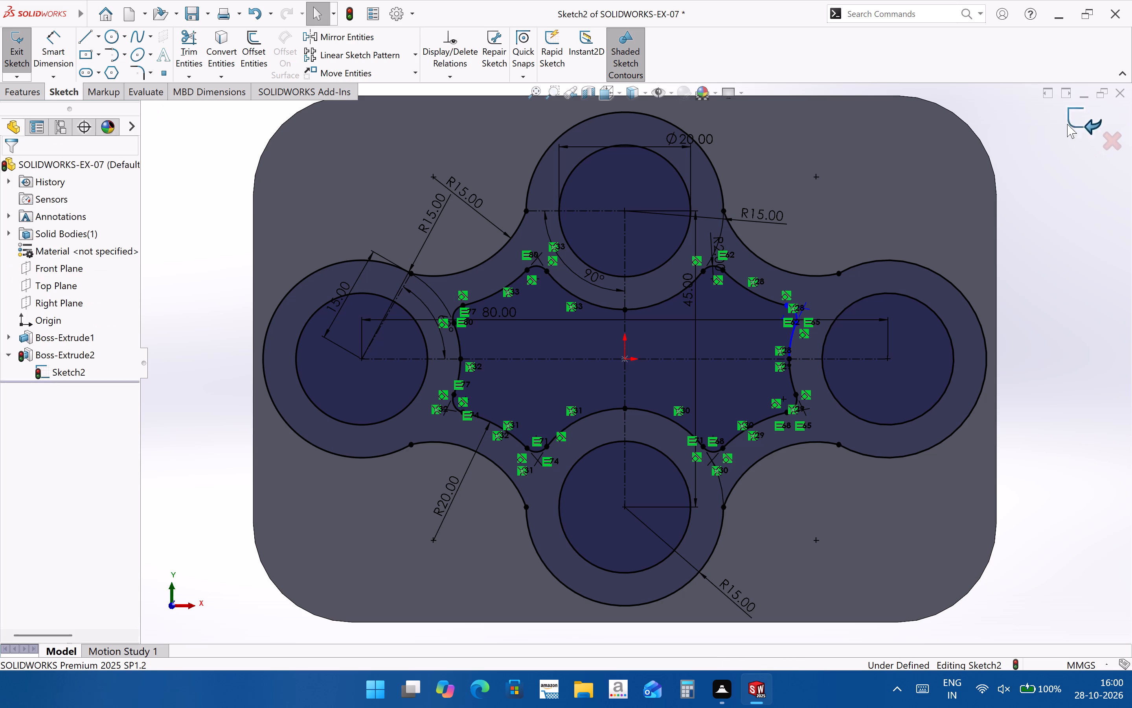
left_click(1078, 120)
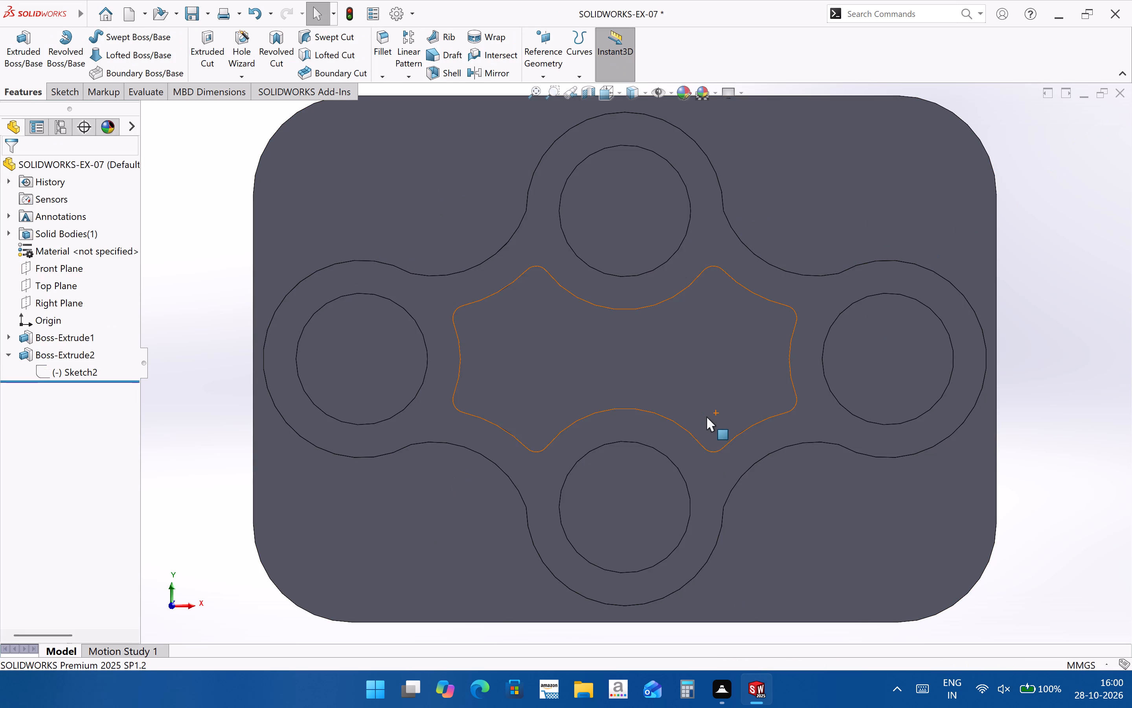
Examine the rebuilt four-lobed boss, its holes and the filleted inner pocket from several angles.
scroll(604, 423, "up", 3)
middle_click_drag(617, 437, 640, 300)
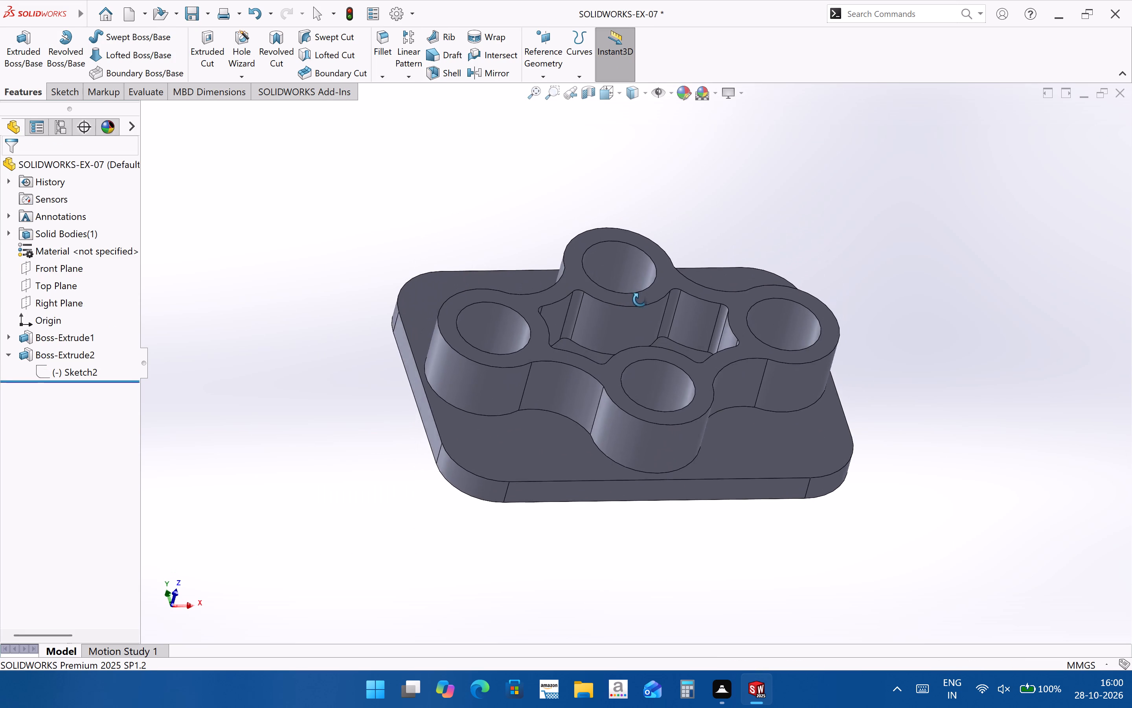
middle_click_drag(640, 300, 656, 506)
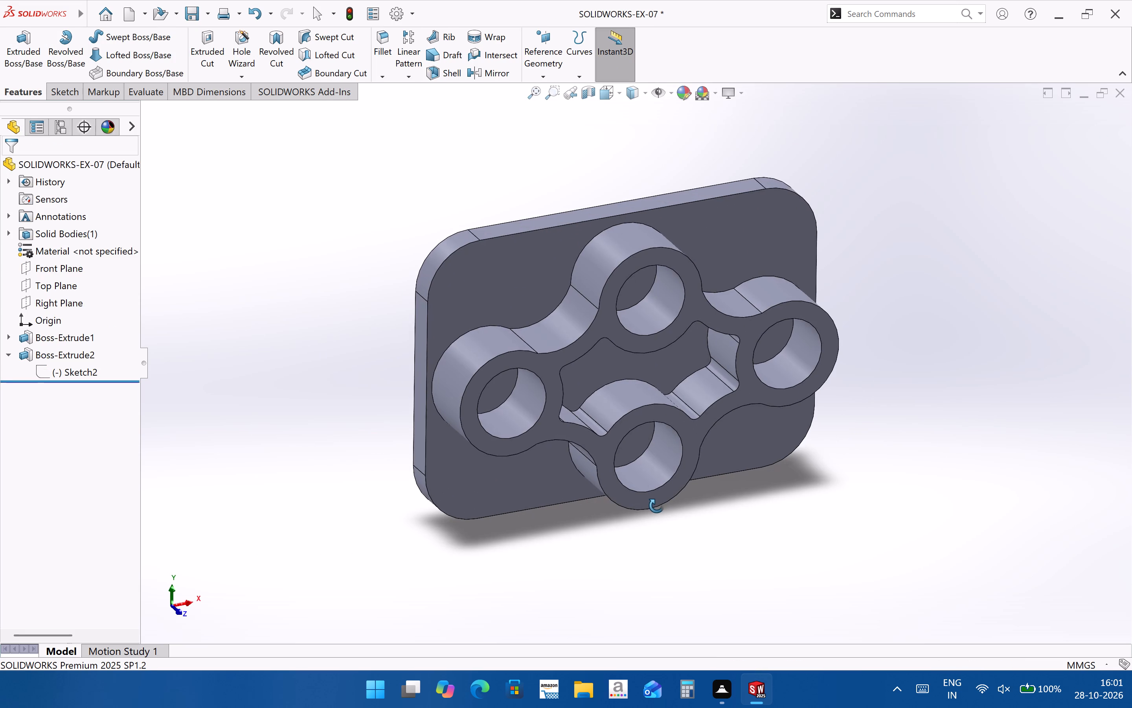
middle_click_drag(656, 506, 582, 322)
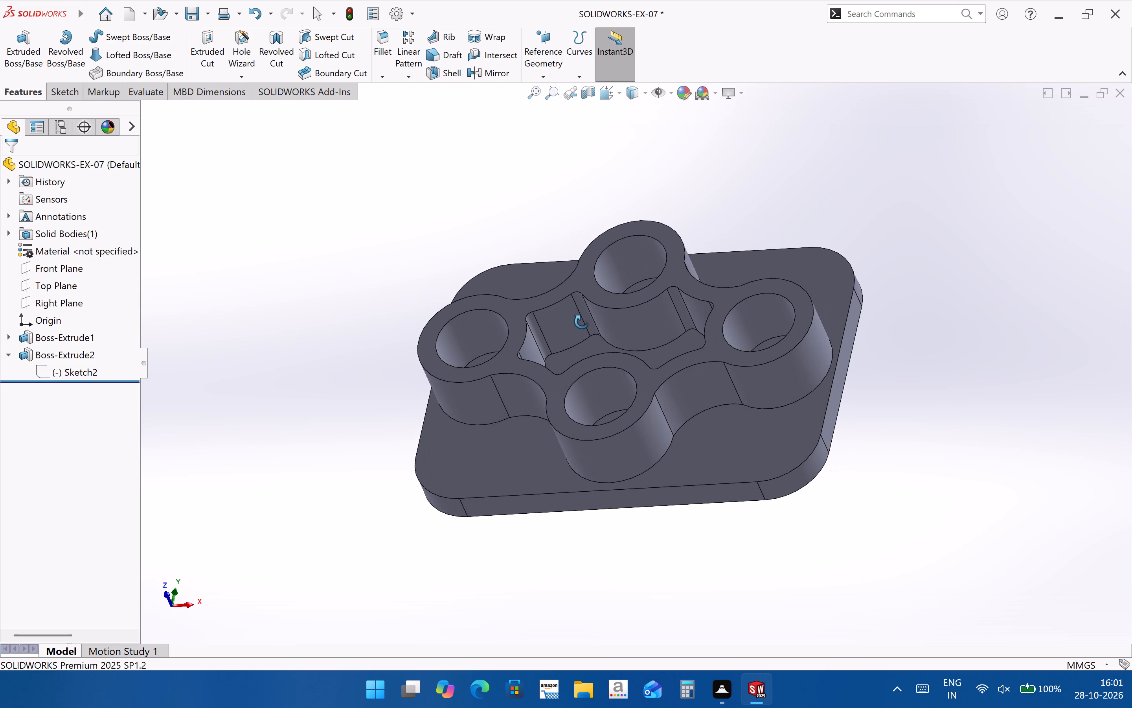
middle_click_drag(582, 322, 581, 322)
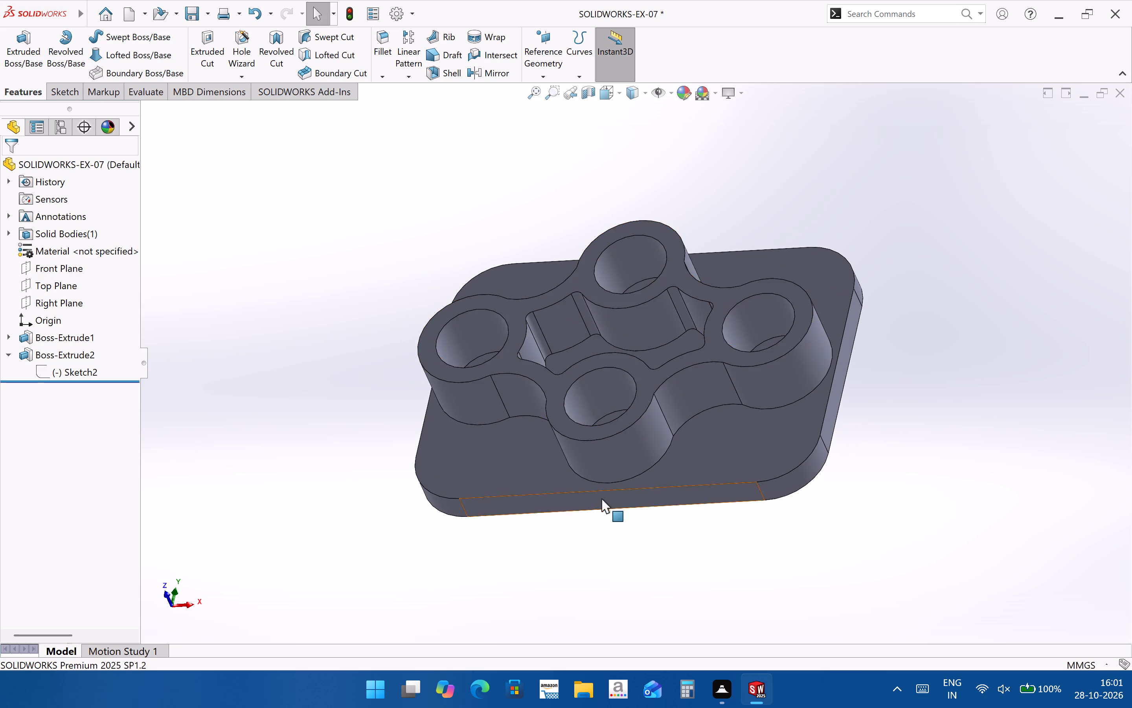
scroll(600, 497, "down", 2)
middle_click_drag(593, 481, 723, 468)
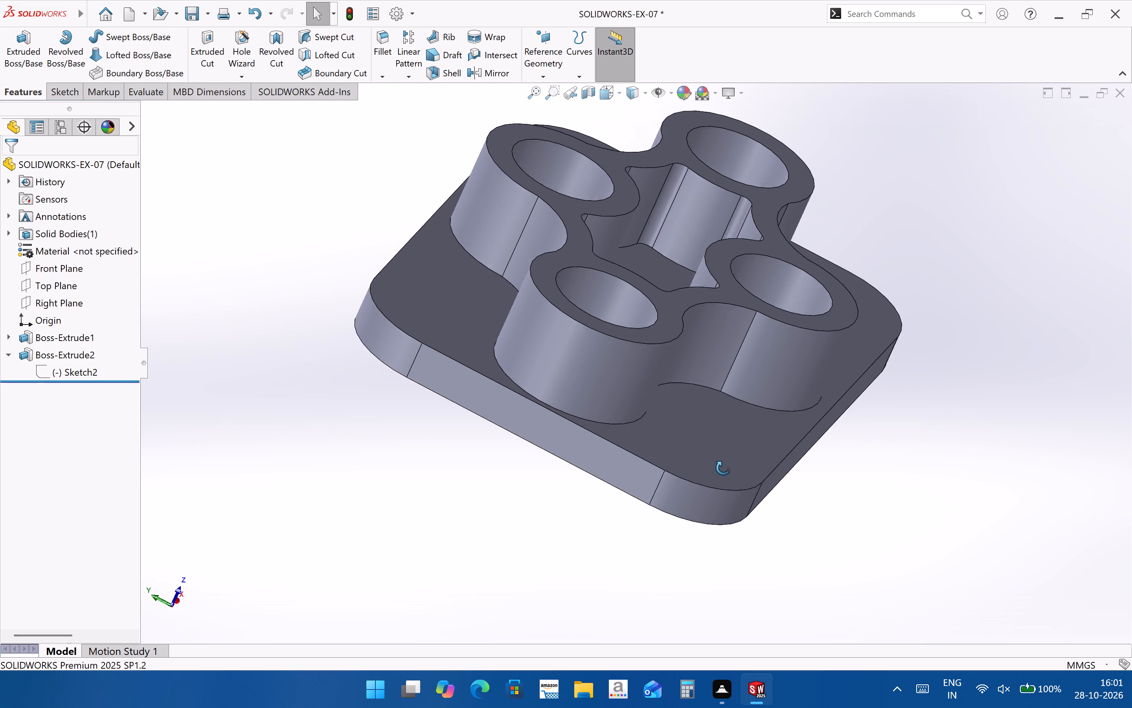
middle_click_drag(723, 468, 680, 437)
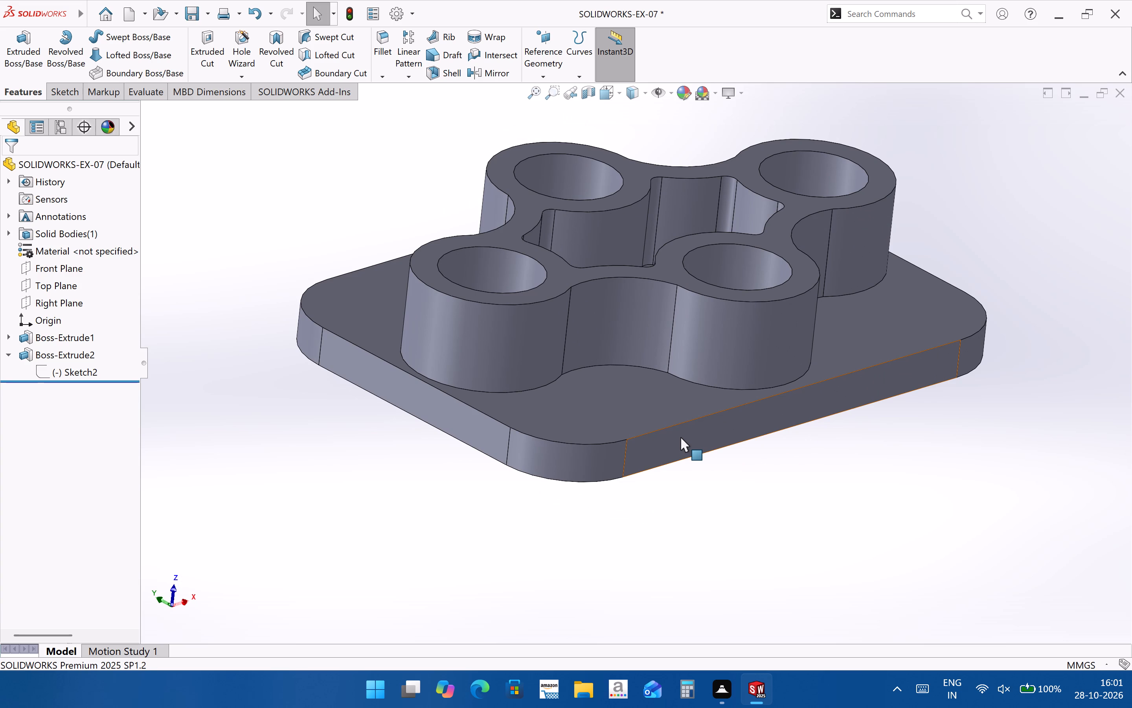
scroll(592, 315, "down", 2)
middle_click_drag(589, 313, 559, 359)
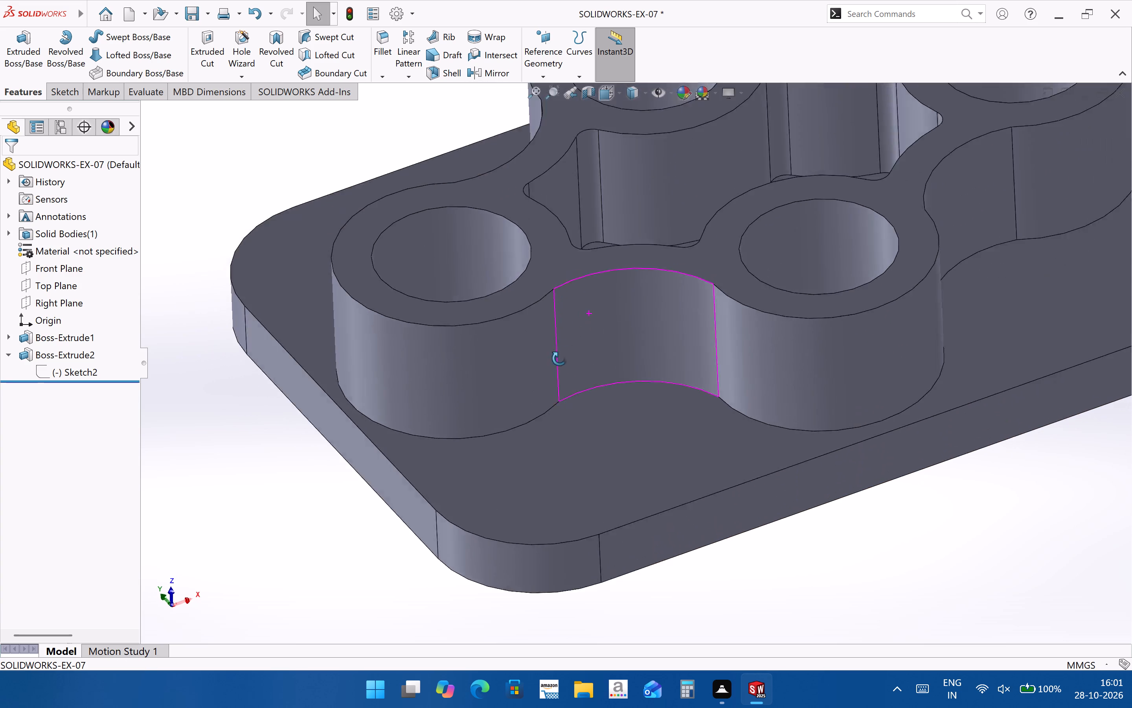
middle_click_drag(559, 359, 553, 456)
middle_click_drag(762, 462, 805, 357)
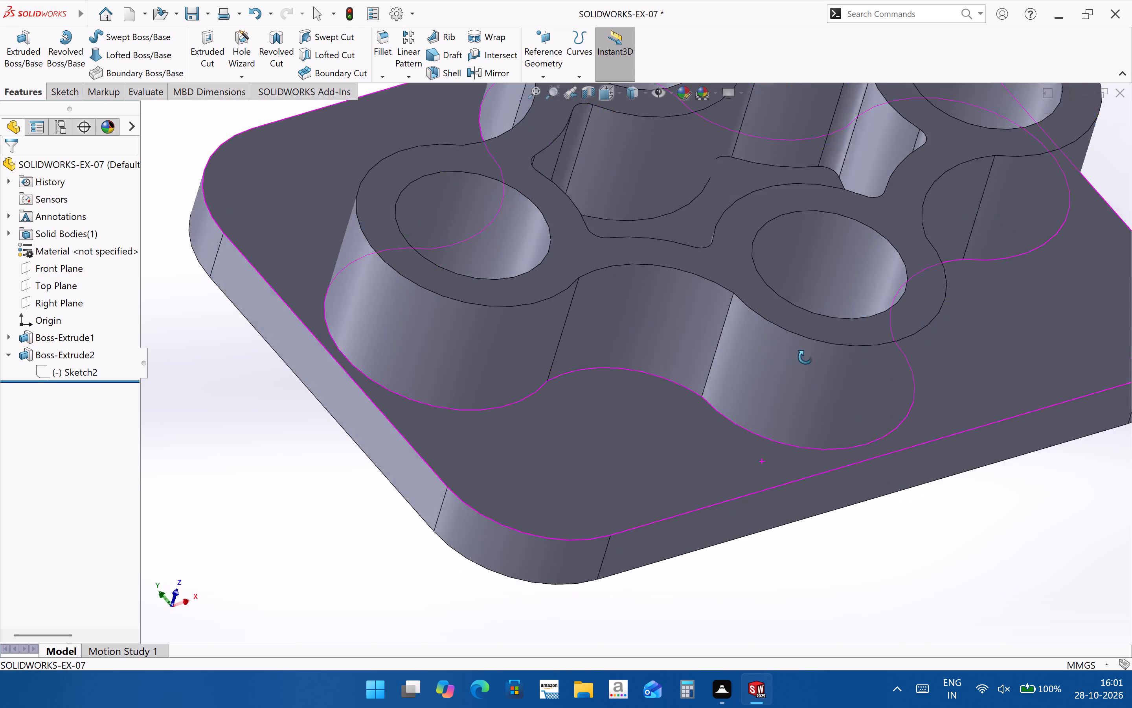
middle_click_drag(805, 357, 831, 515)
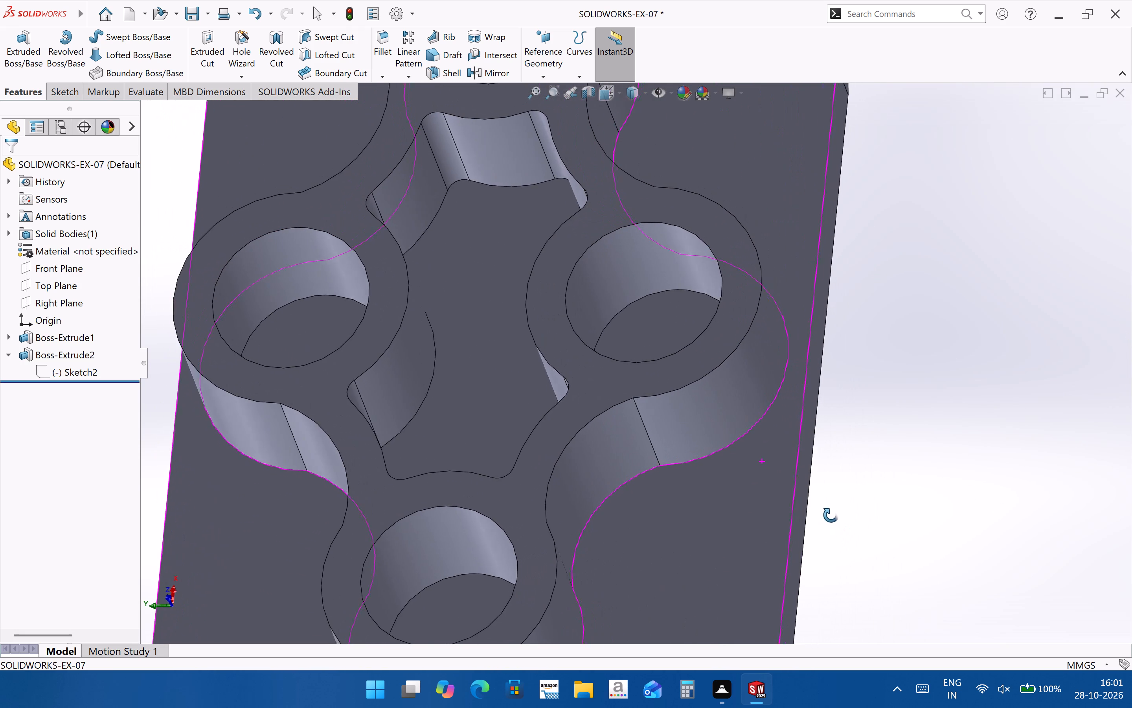
middle_click_drag(831, 515, 817, 532)
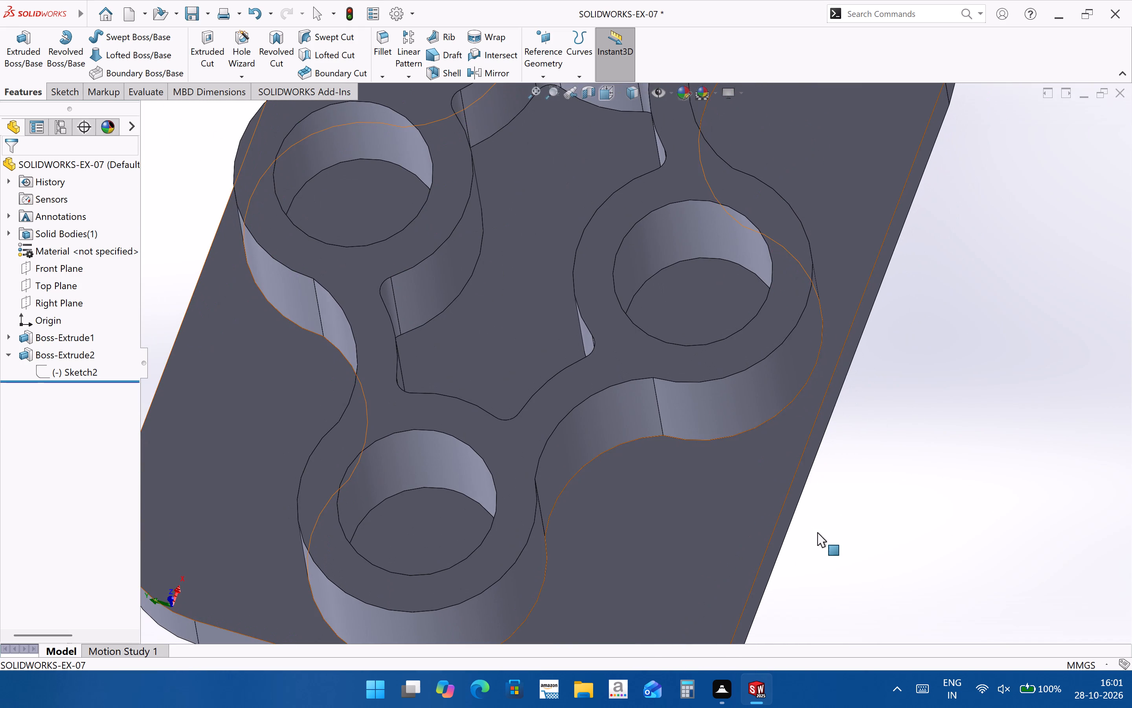
scroll(768, 492, "up", 2)
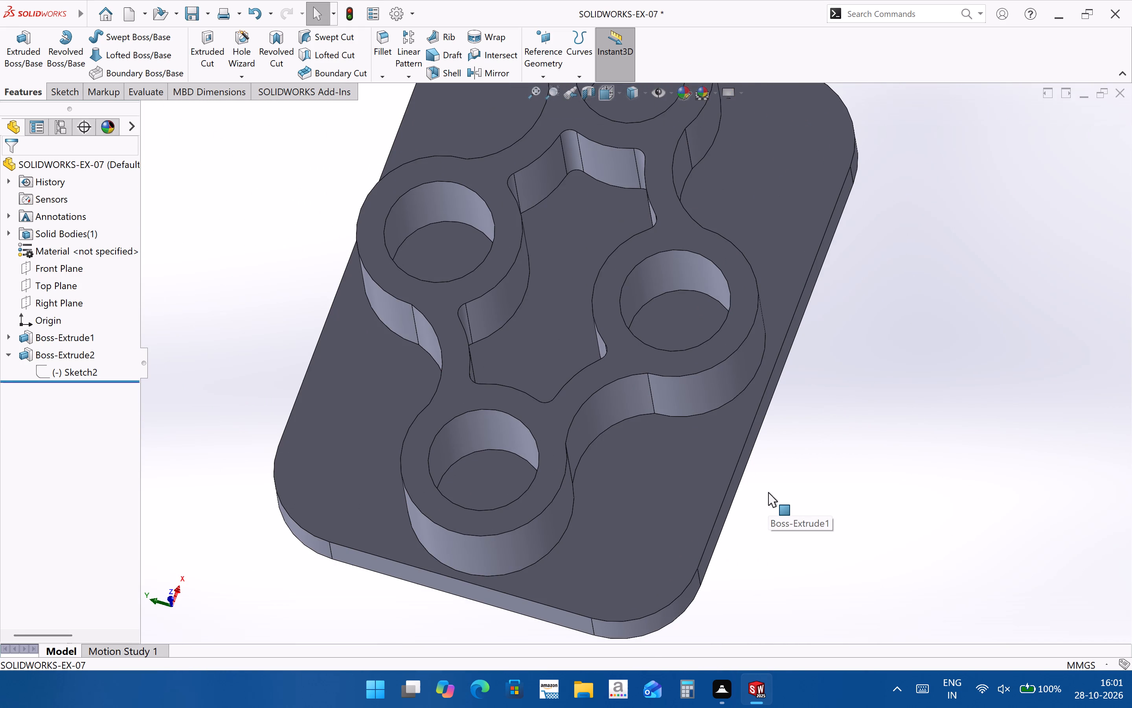
scroll(768, 492, "up", 4)
middle_click_drag(622, 439, 622, 441)
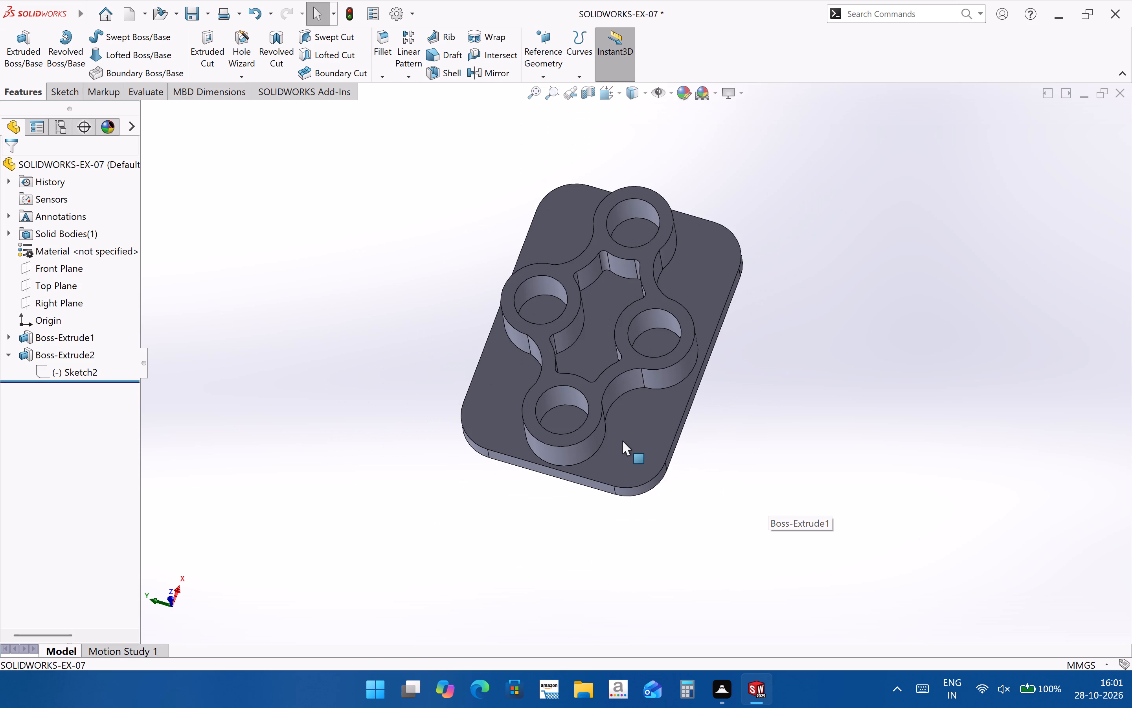
middle_click_drag(622, 441, 594, 407)
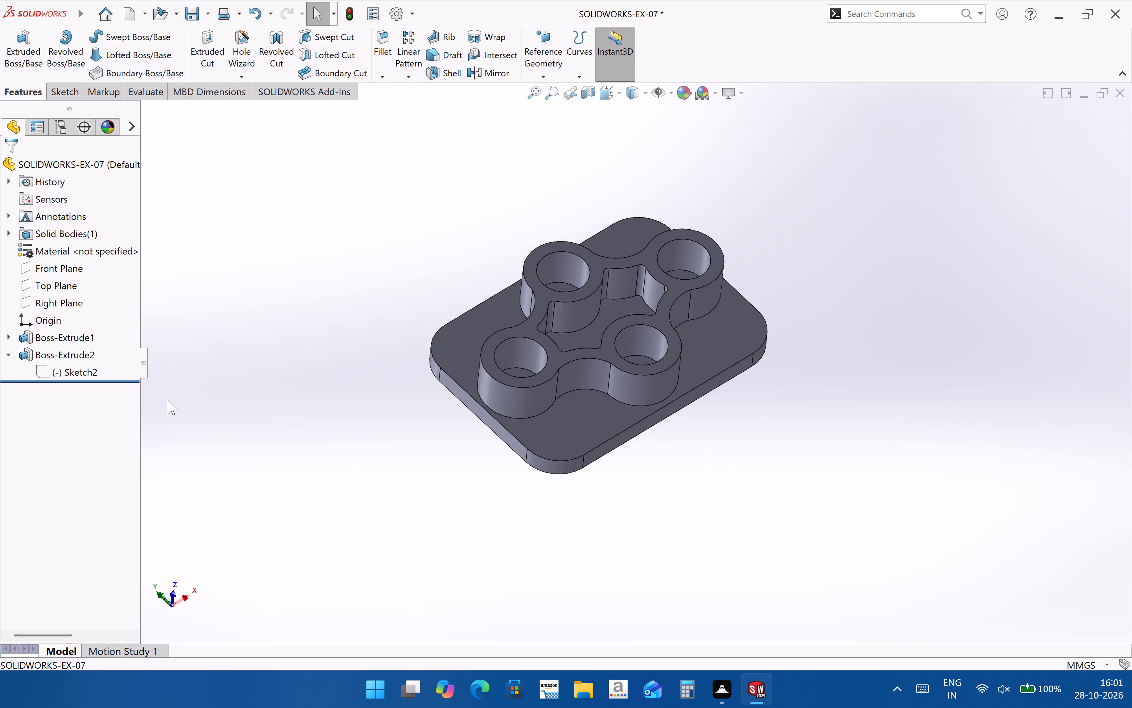
left_click(5, 351)
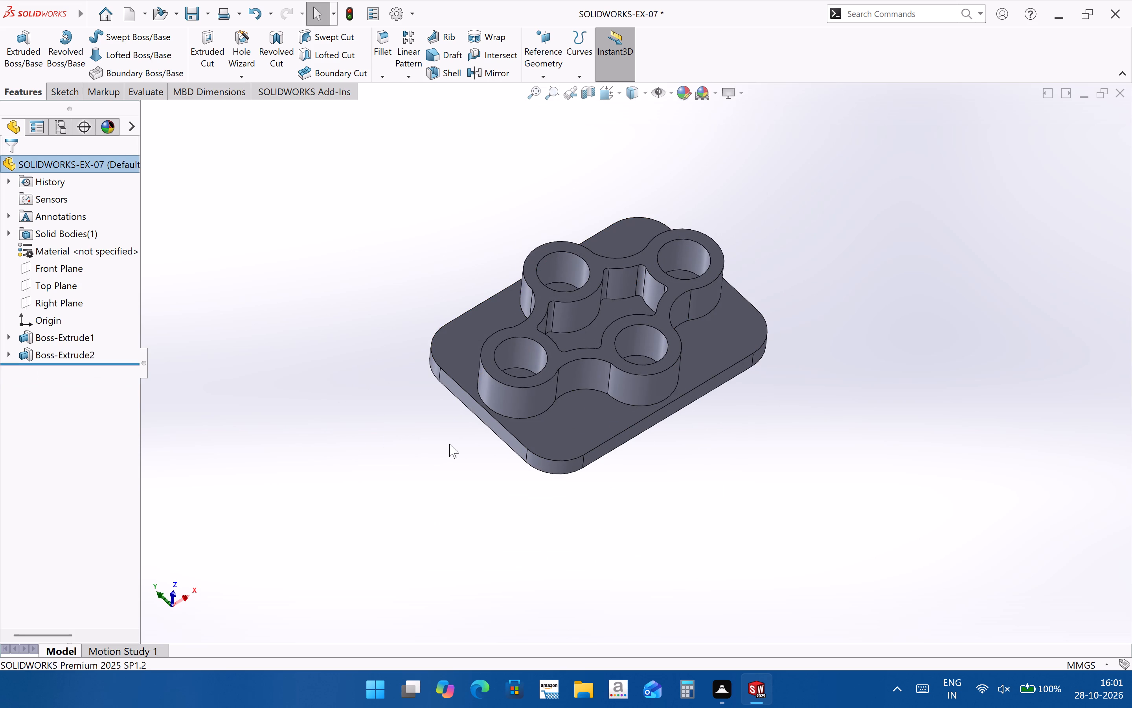
scroll(690, 286, "down", 2)
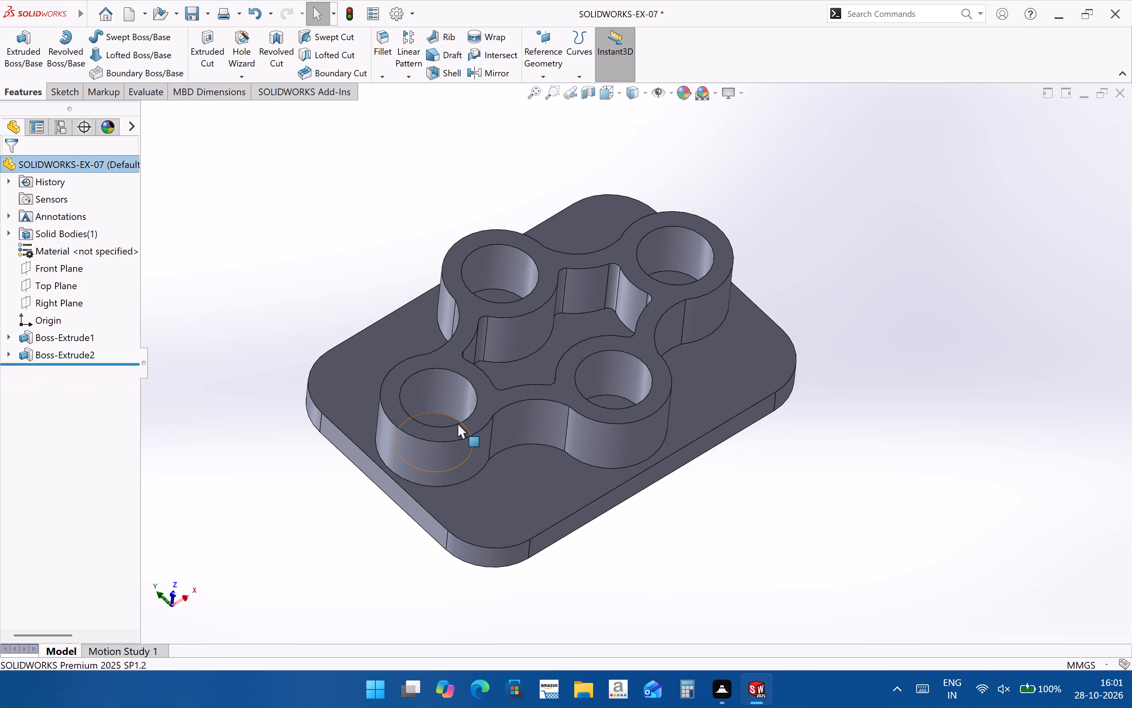
middle_click_drag(461, 442, 455, 568)
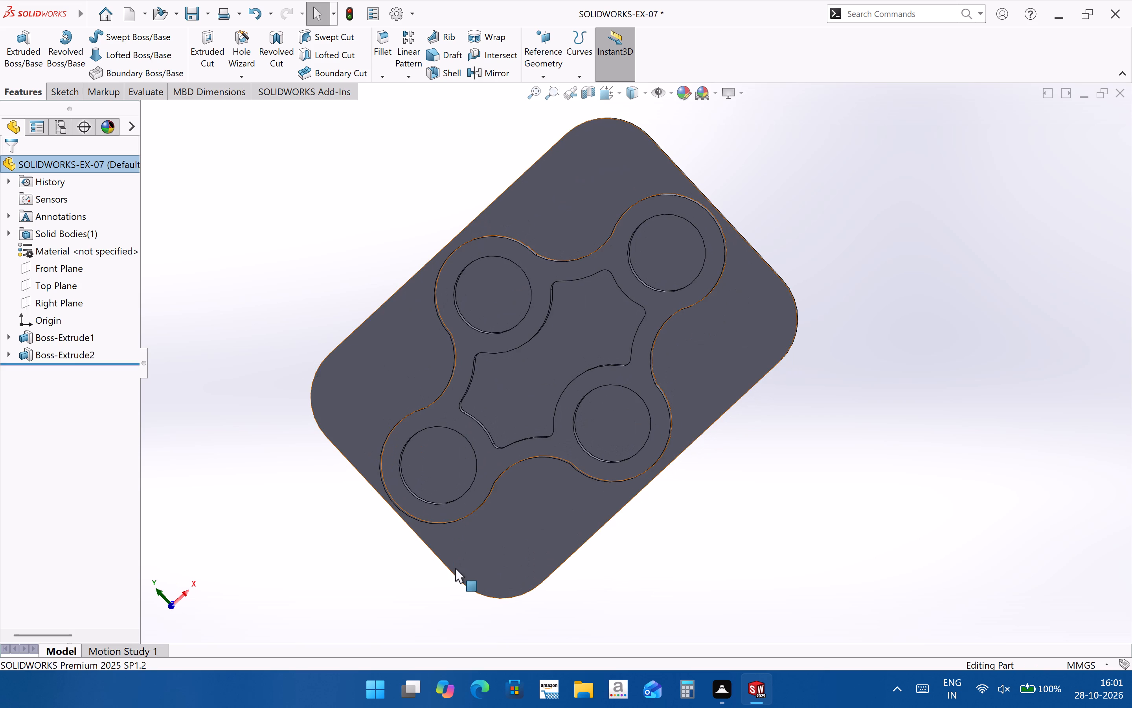
middle_click_drag(573, 481, 550, 347)
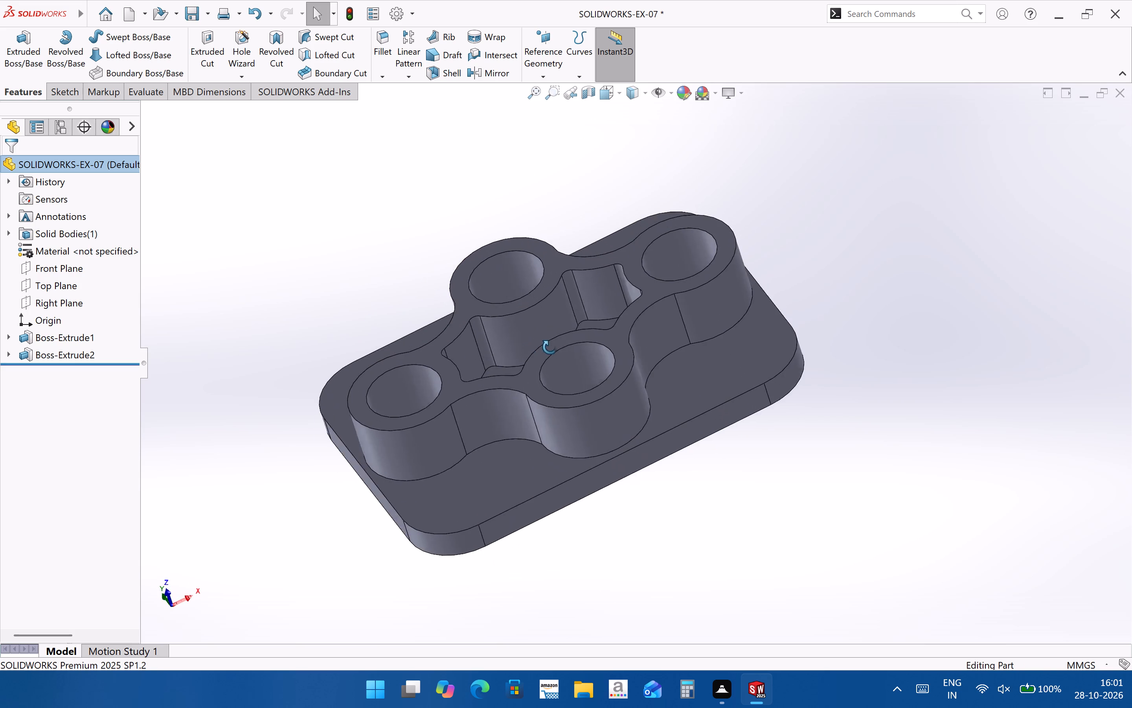
middle_click_drag(550, 347, 555, 351)
Inspect the base plate's top face, the boss's concave outer wall and the curved inner pocket walls by selecting each.
left_click(521, 469)
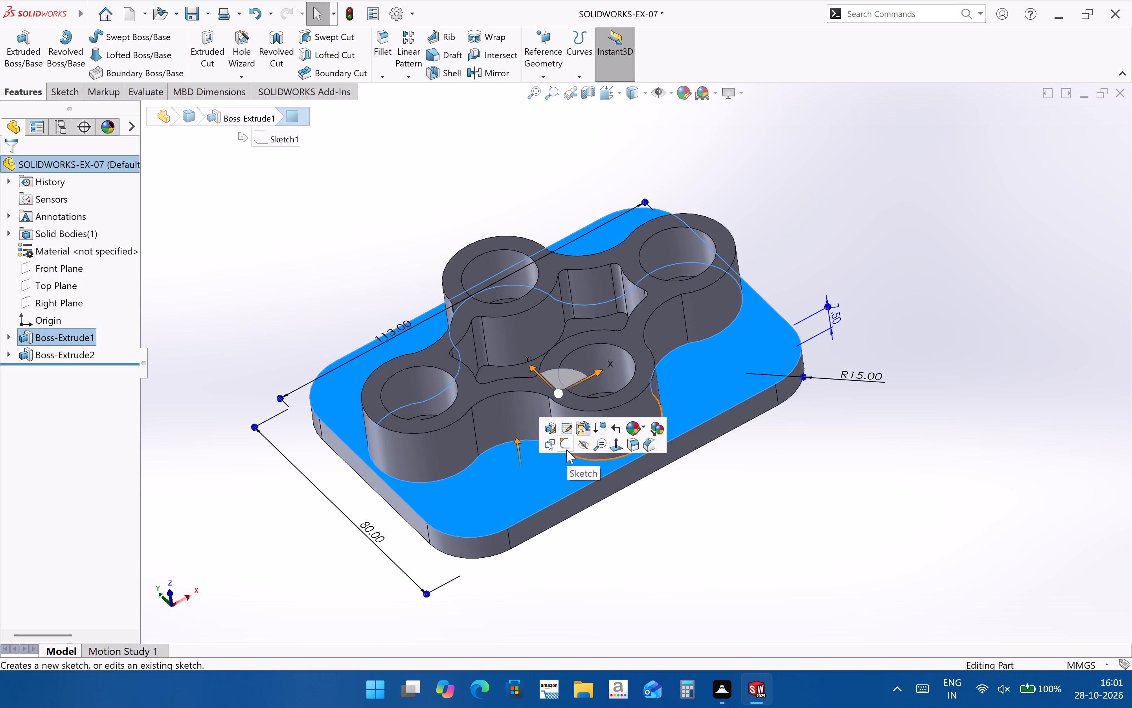
left_click(744, 538)
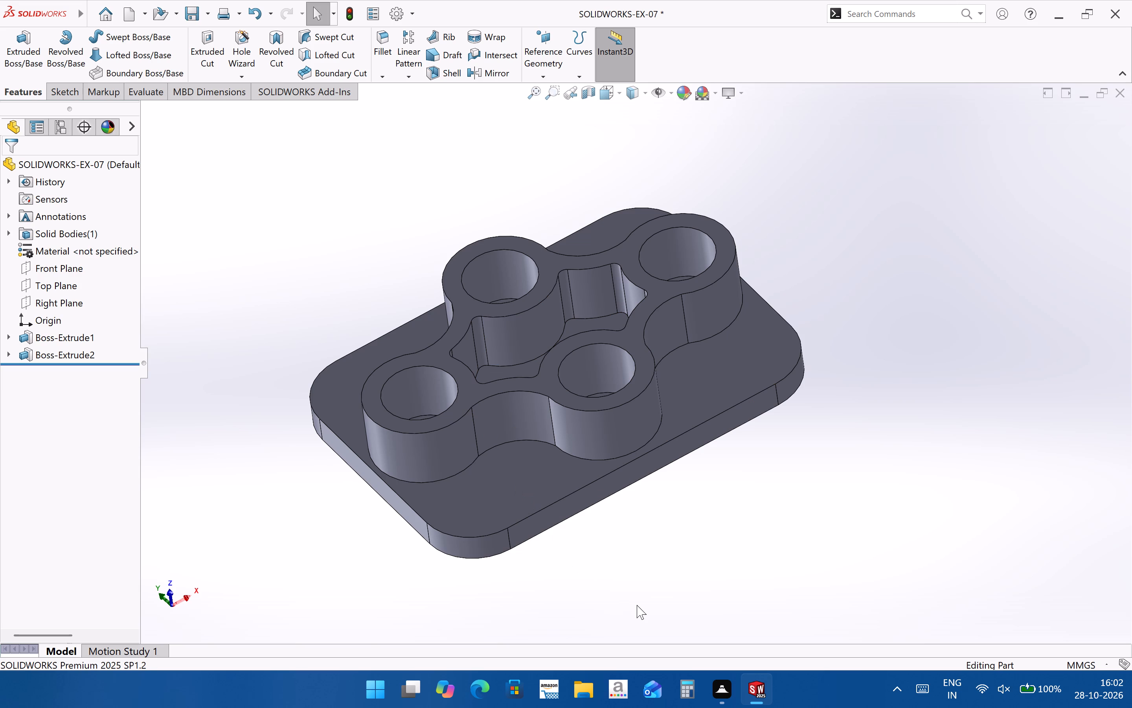
scroll(417, 425, "down", 1)
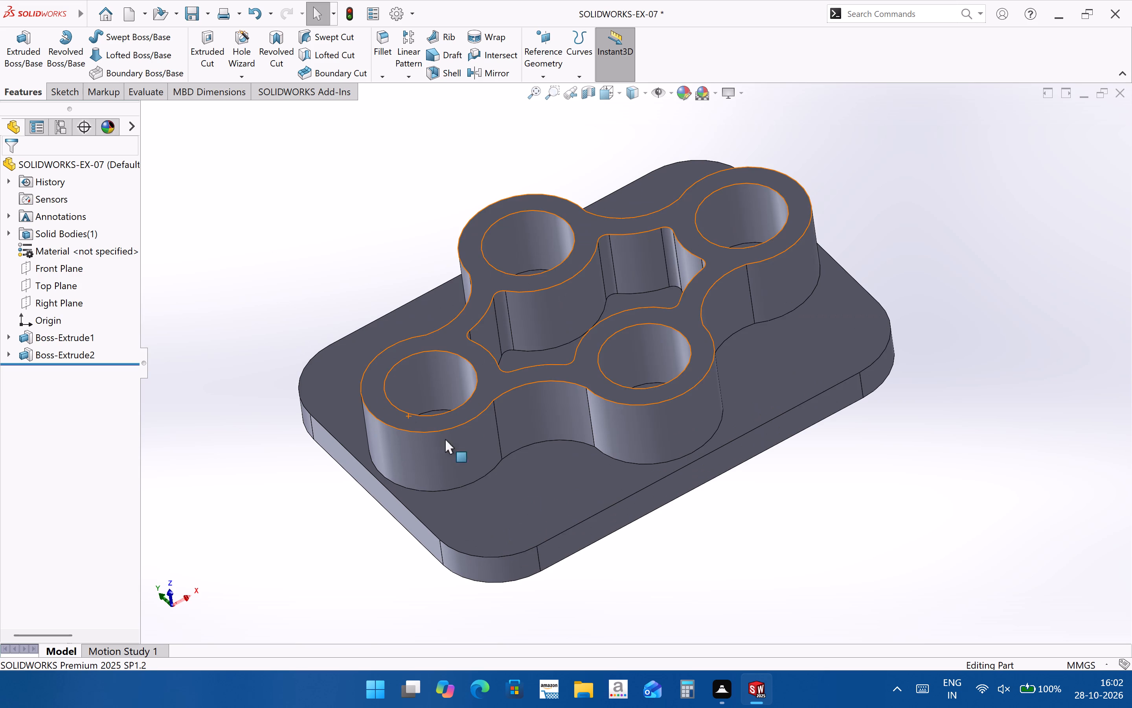
left_click(544, 509)
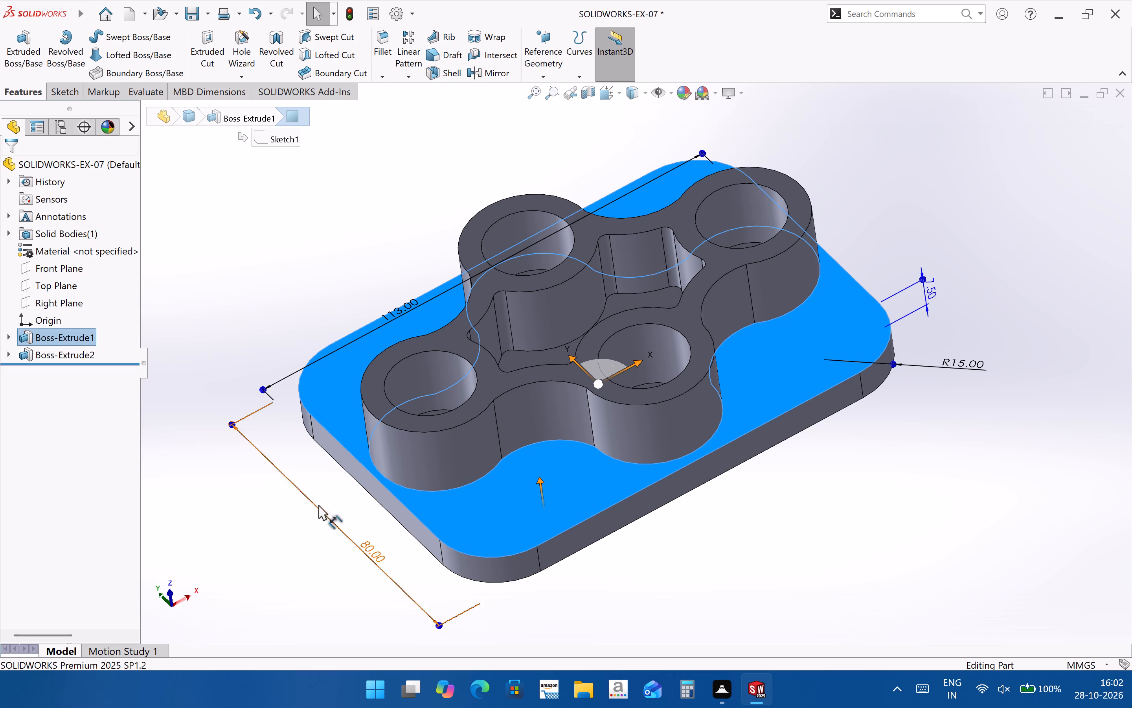
left_click(731, 517)
left_click(542, 419)
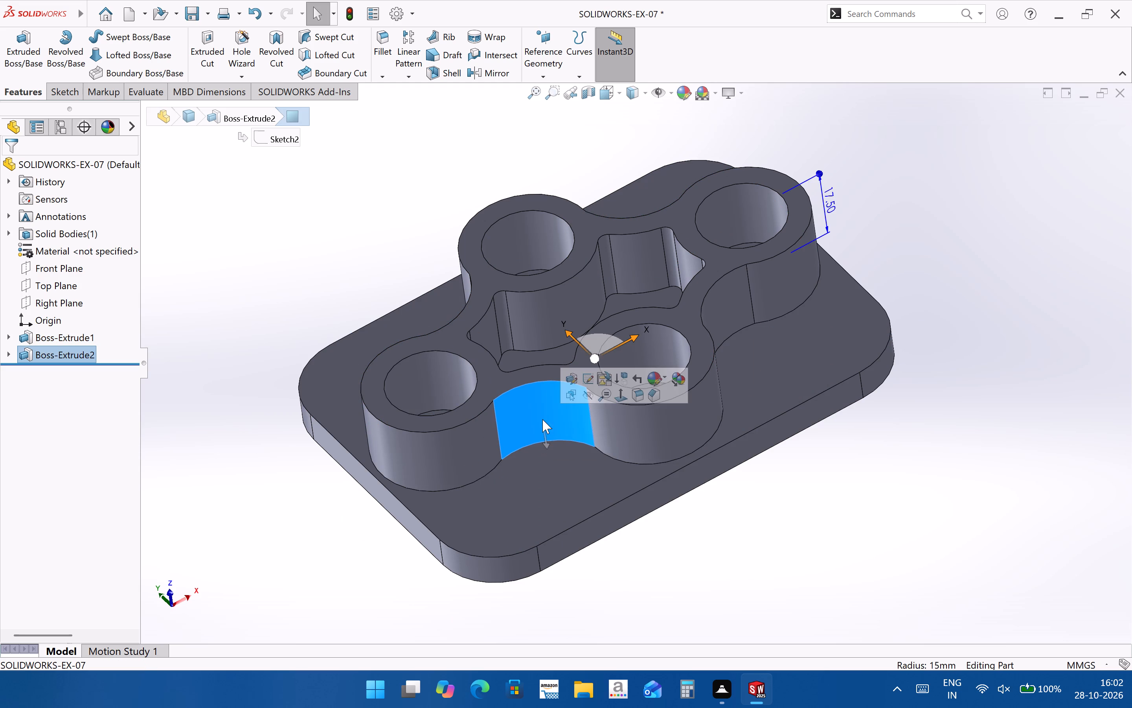
left_click(776, 567)
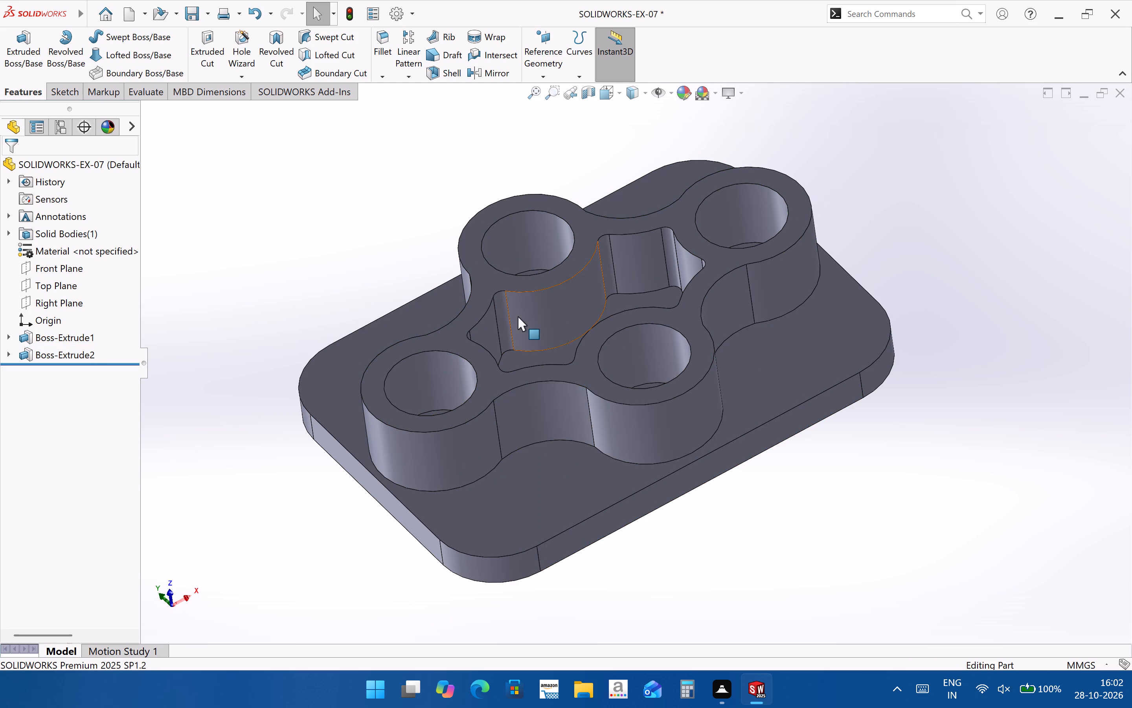
middle_click_drag(511, 348, 496, 376)
left_click(493, 350)
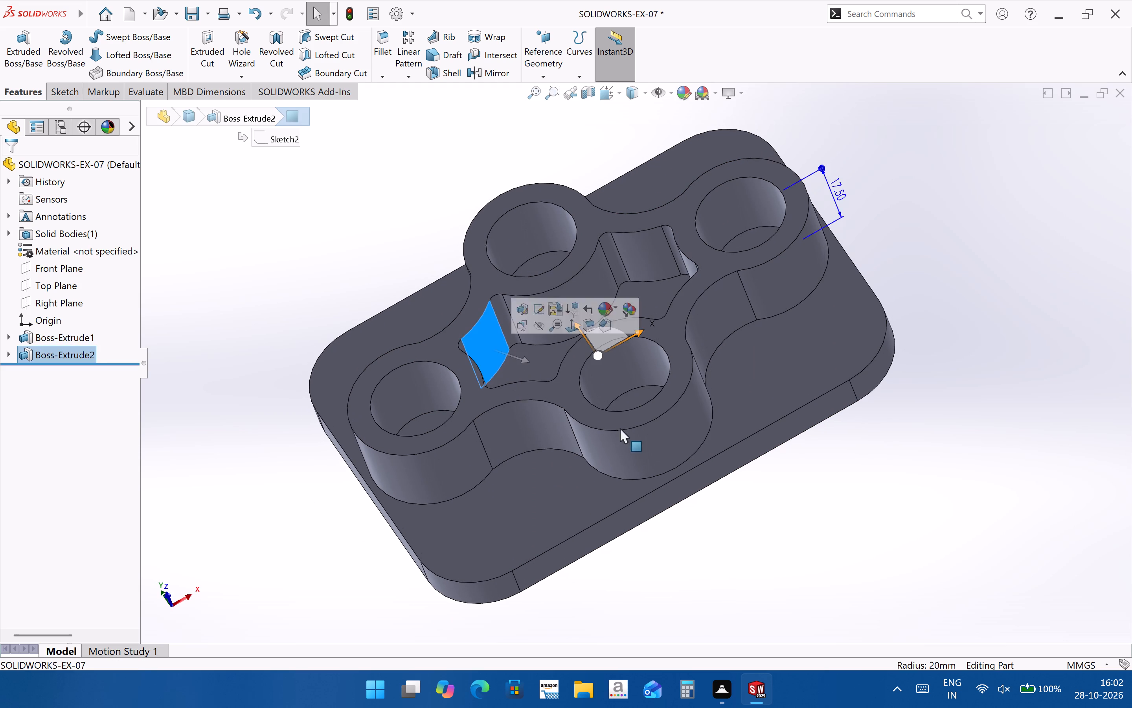
left_click(822, 586)
left_click(654, 256)
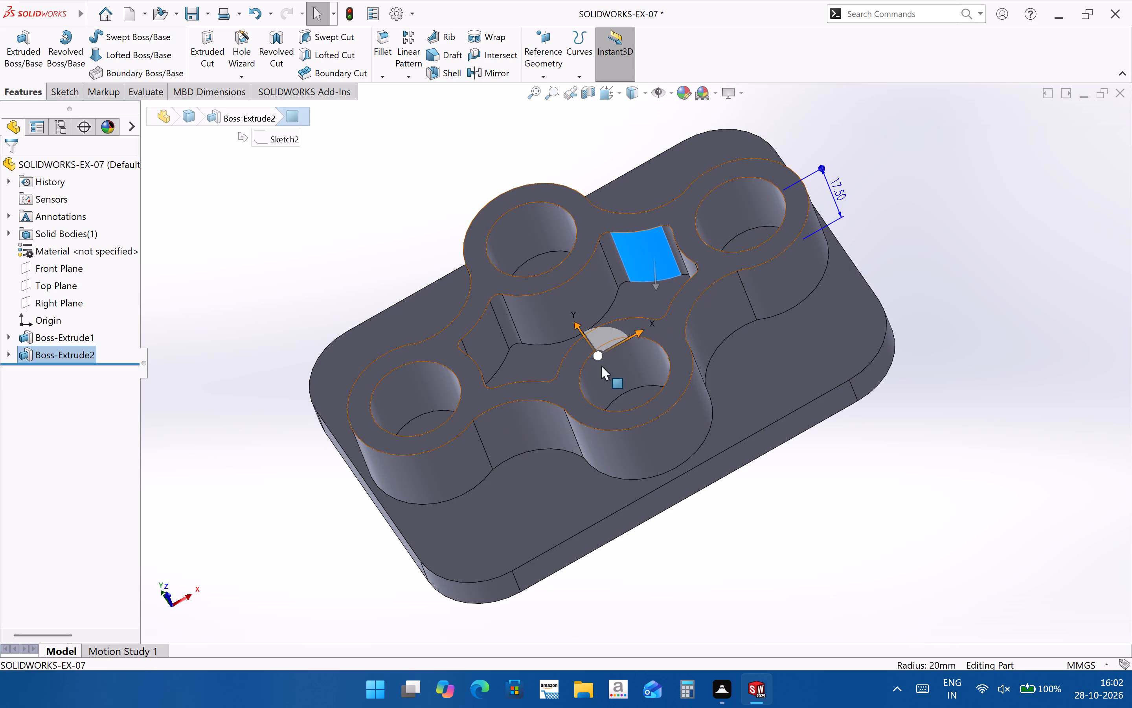
left_click(723, 513)
left_click(560, 295)
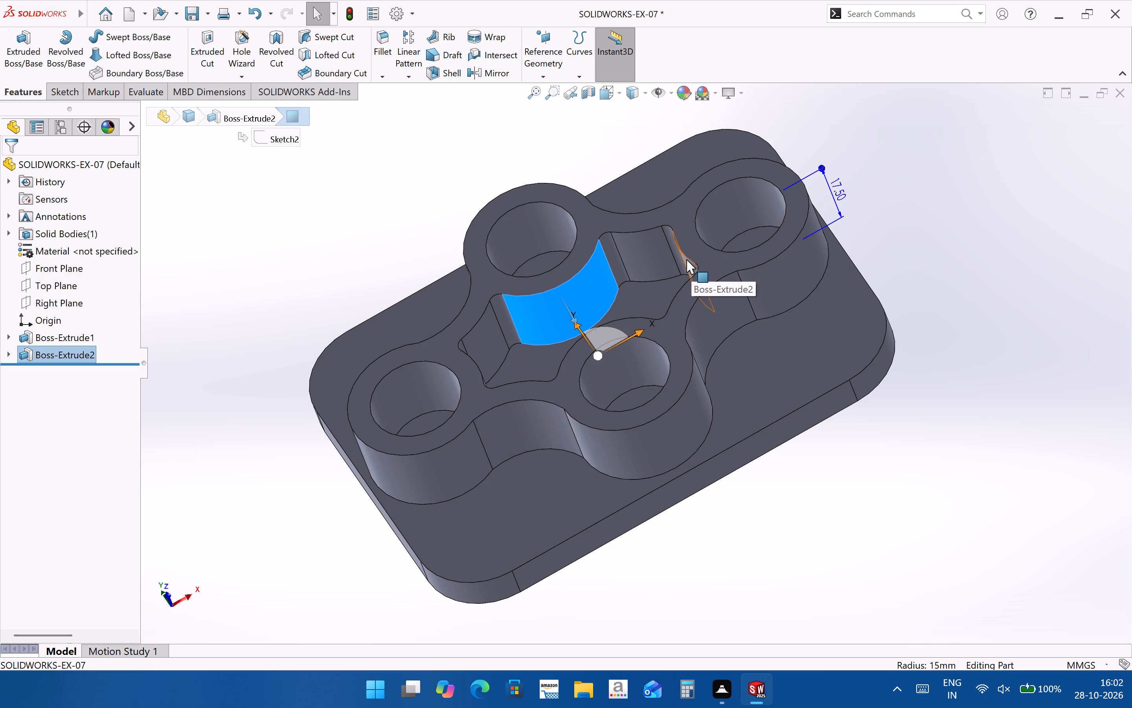
left_click(686, 259)
left_click(823, 472)
Examine the inner pocket's walls and 2 mm corner fillets and the boss's outer contour from several angles.
middle_click_drag(794, 514, 727, 545)
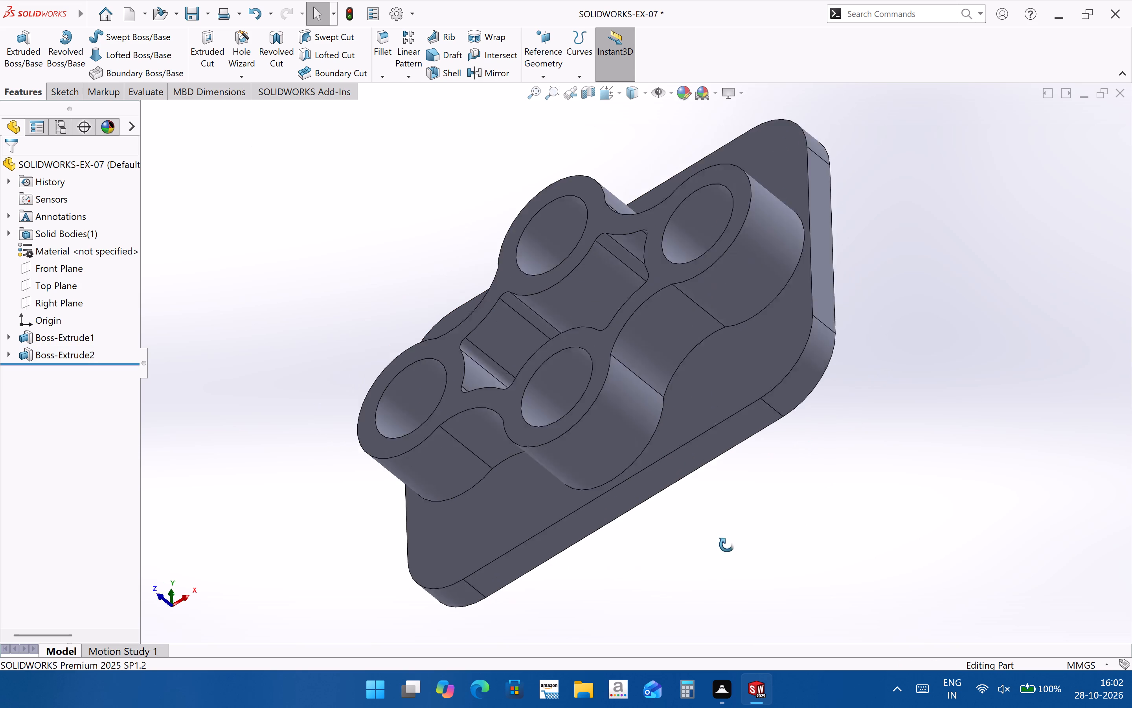
middle_click_drag(727, 545, 728, 588)
left_click(502, 362)
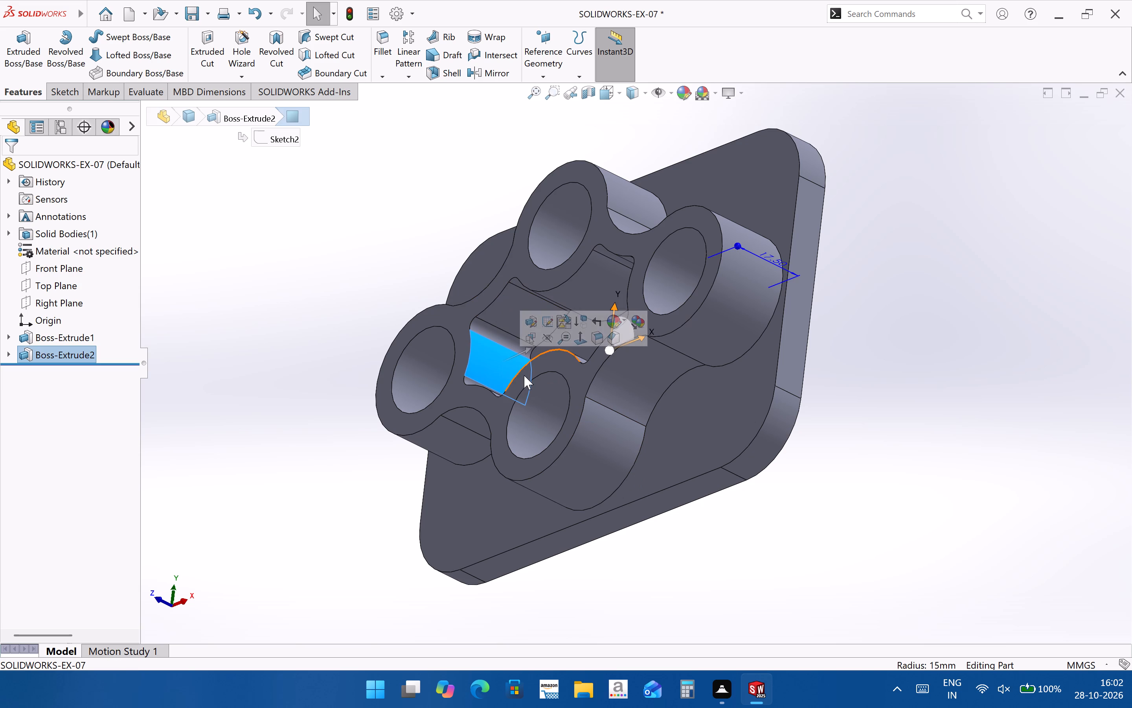
middle_click_drag(526, 375, 684, 462)
left_click(619, 371)
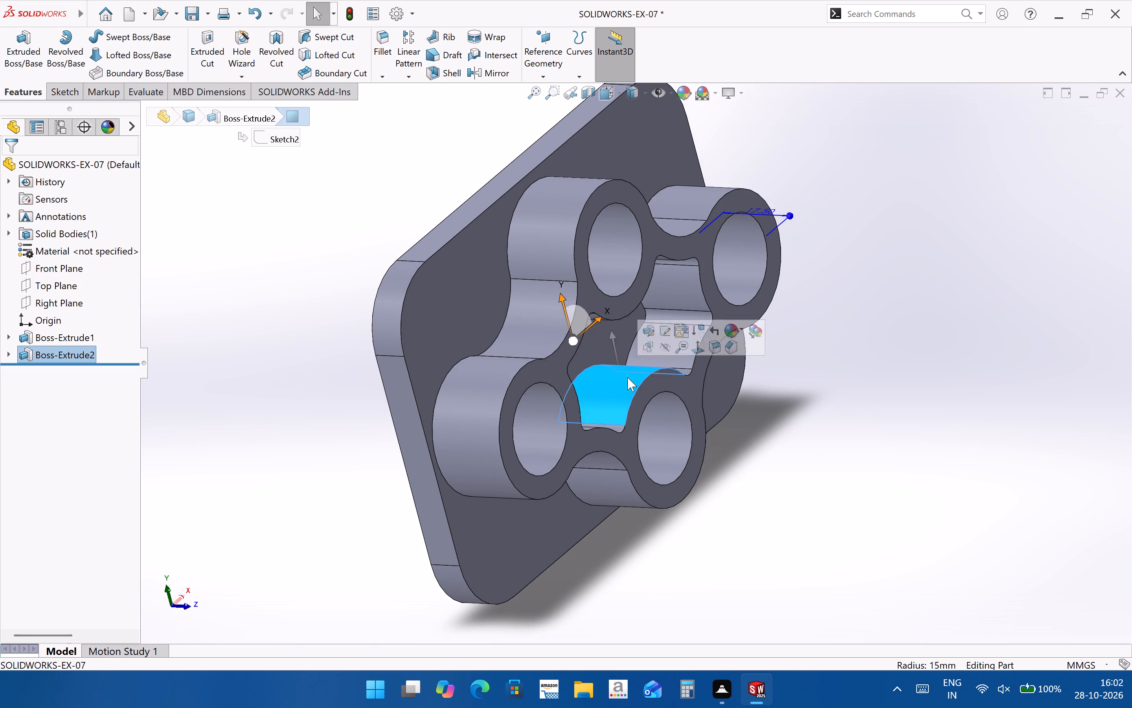
left_click(848, 481)
middle_click_drag(660, 345, 574, 215)
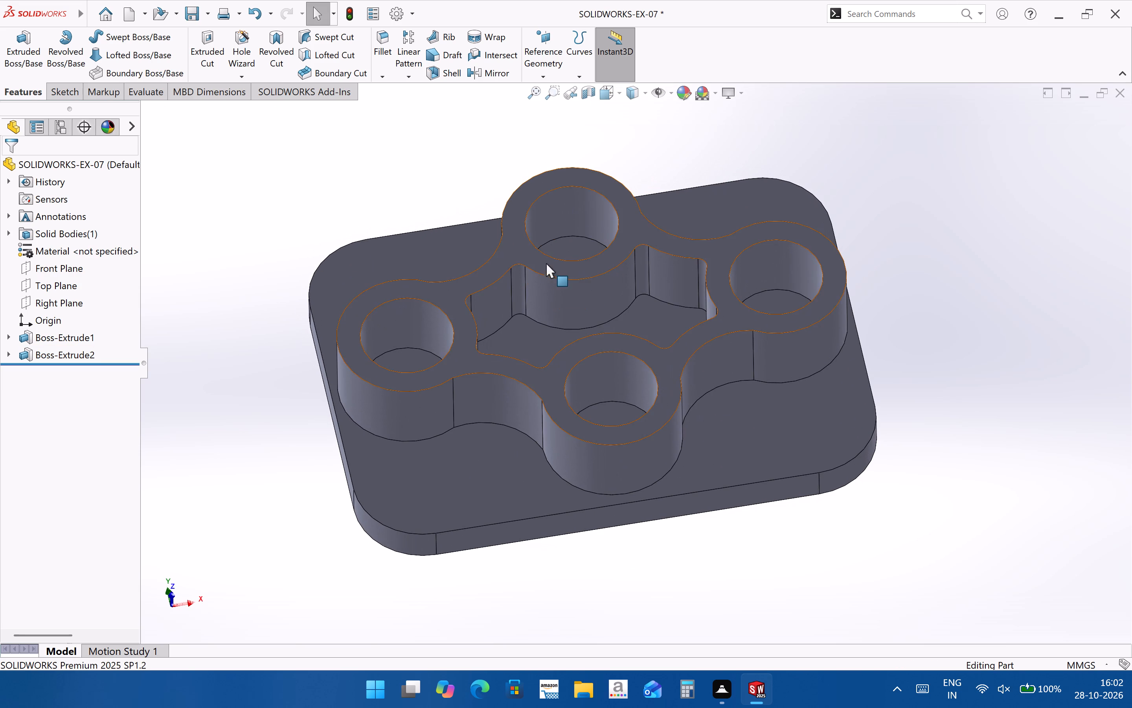
left_click(523, 280)
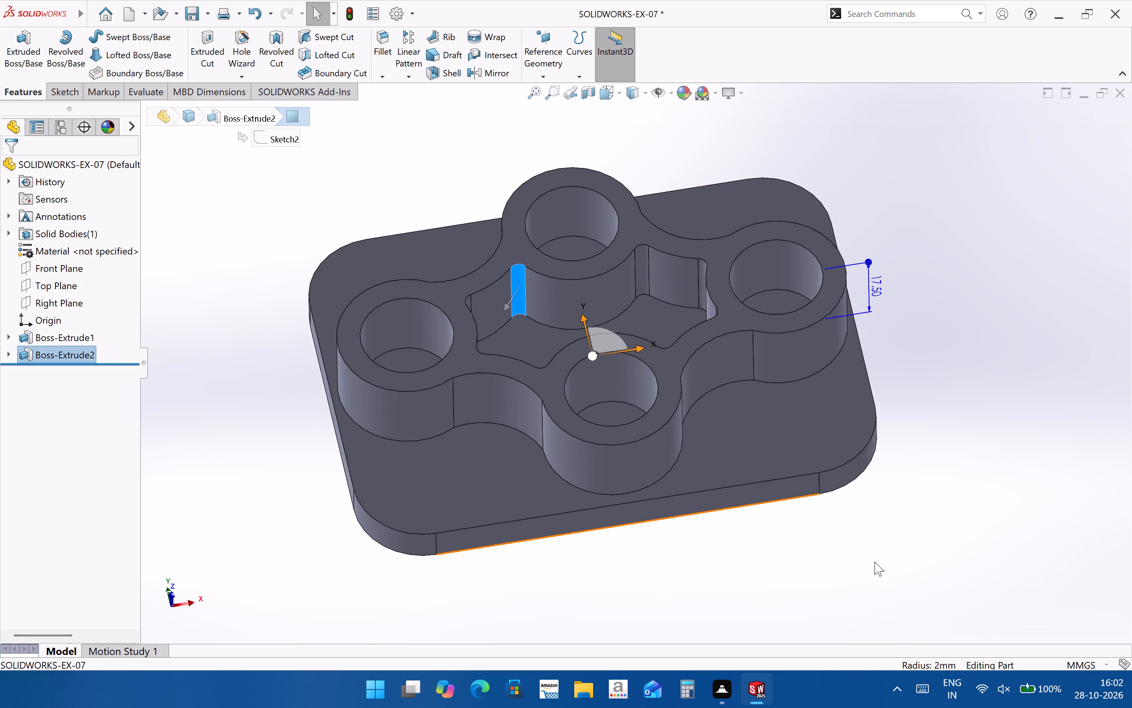
left_click(882, 570)
middle_click_drag(639, 361, 713, 500)
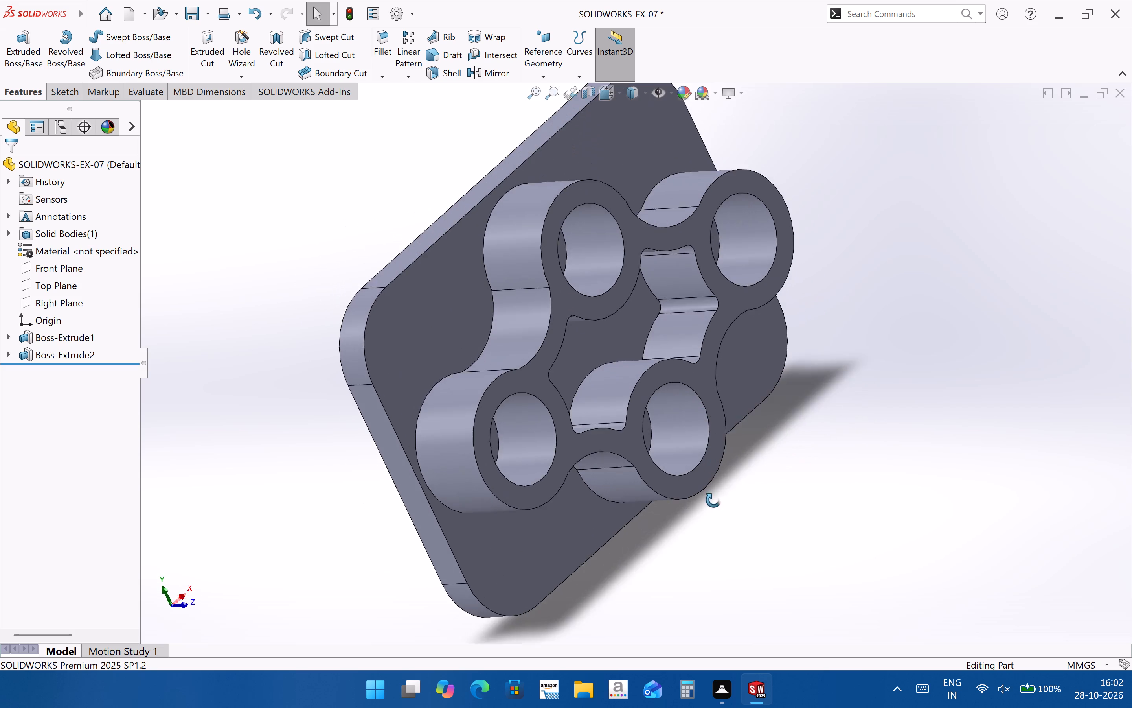
middle_click_drag(713, 500, 672, 518)
middle_click_drag(546, 362, 544, 336)
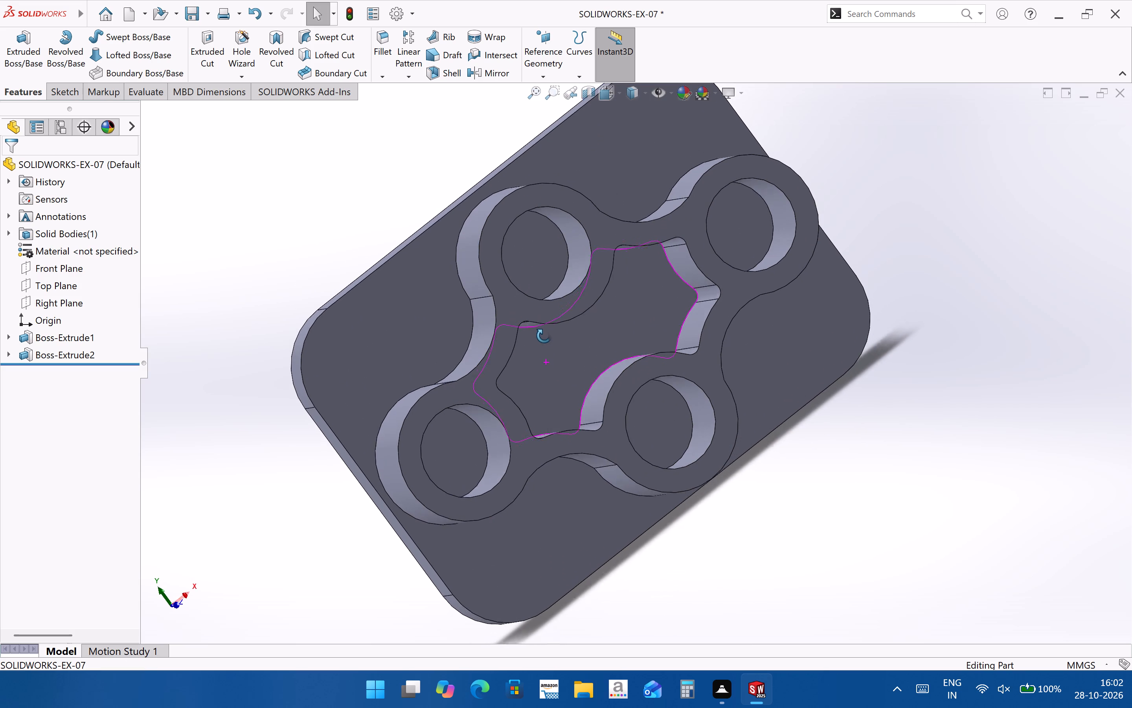
middle_click_drag(544, 336, 542, 309)
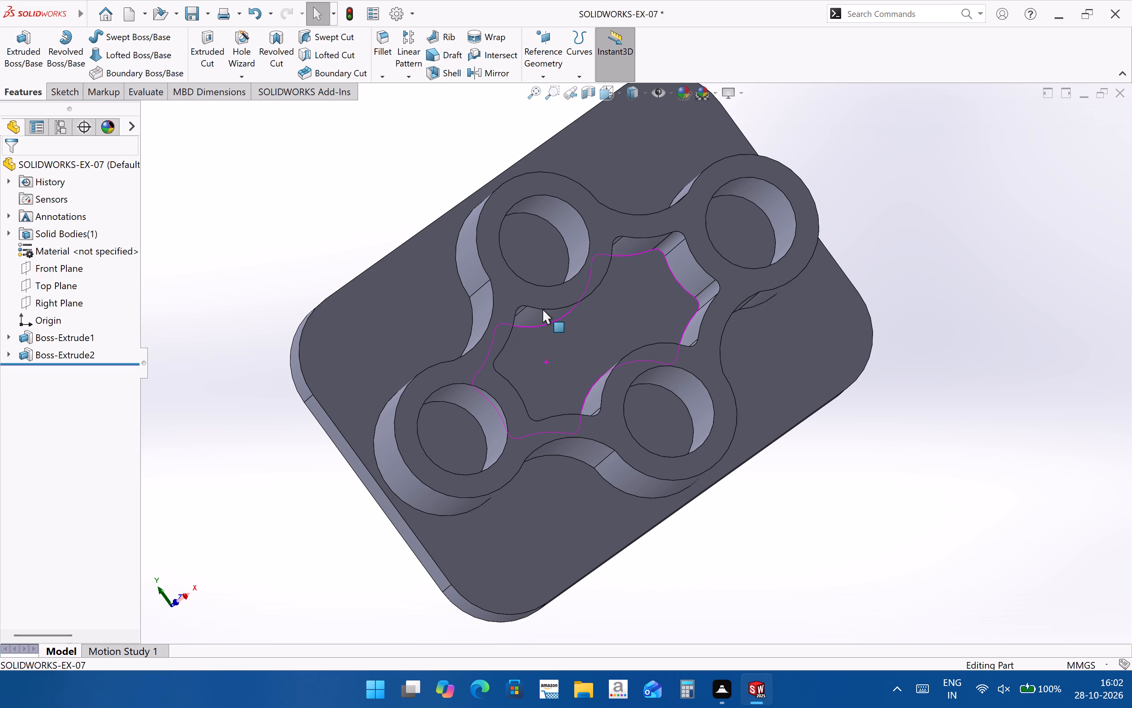
scroll(454, 285, "down", 2)
middle_click_drag(497, 311, 537, 313)
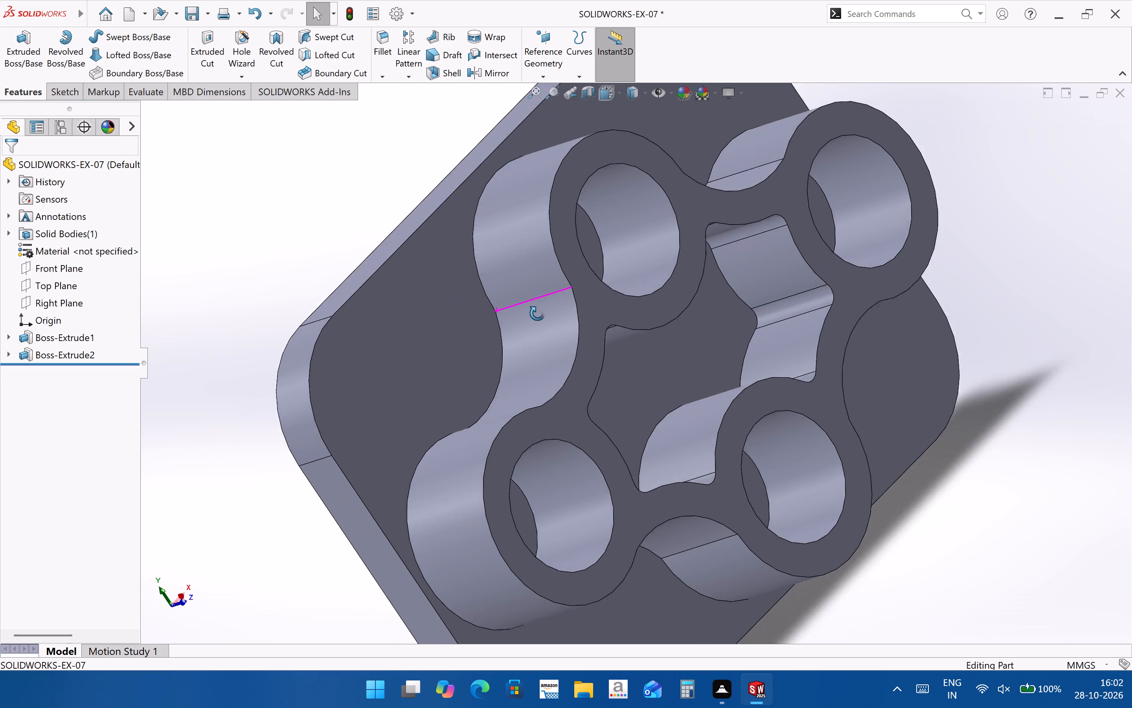
middle_click_drag(537, 313, 472, 361)
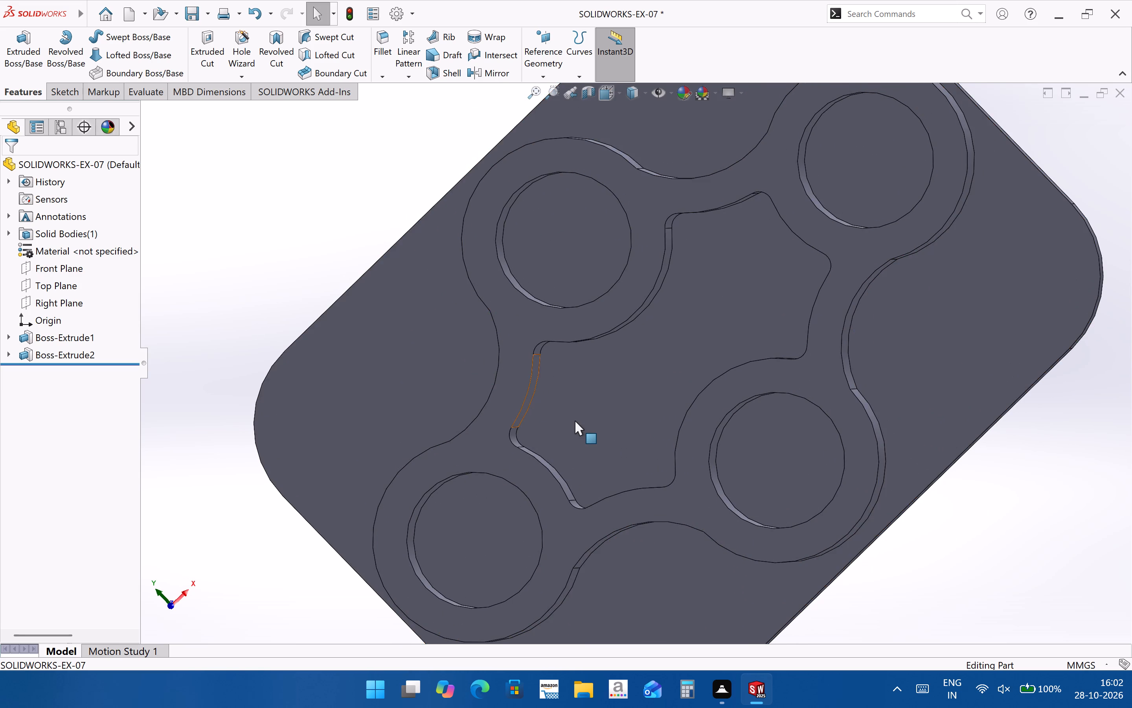
scroll(575, 420, "up", 2)
middle_click_drag(575, 420, 570, 249)
scroll(623, 418, "up", 4)
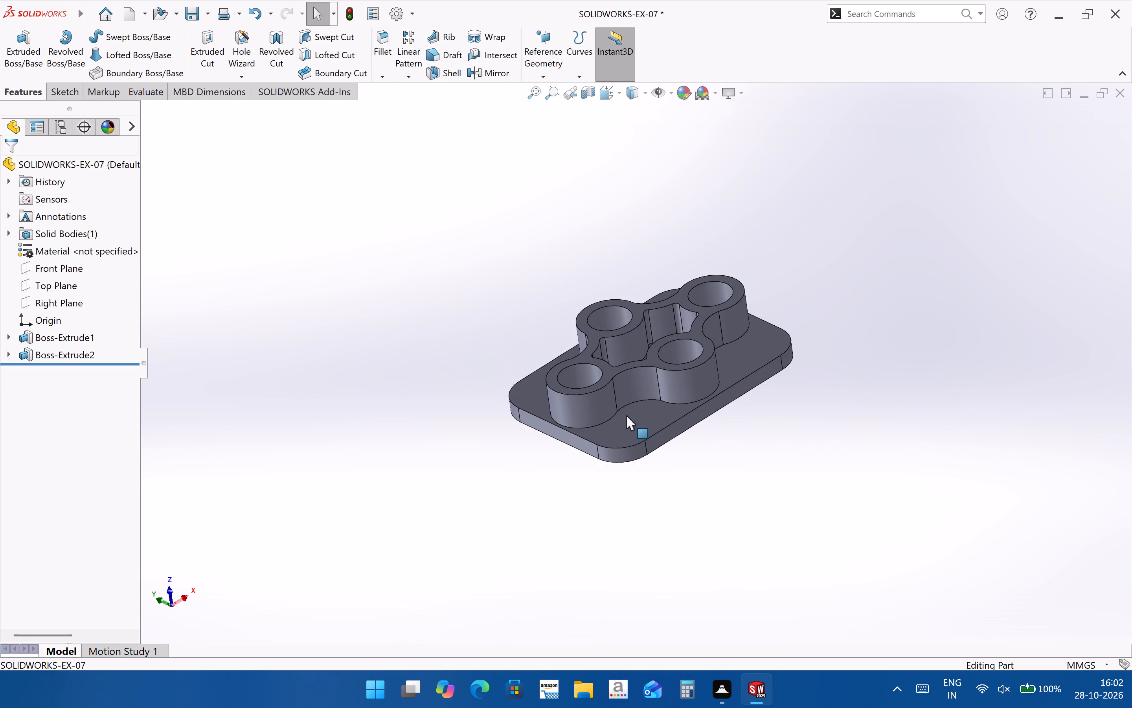
middle_click_drag(637, 432, 628, 511)
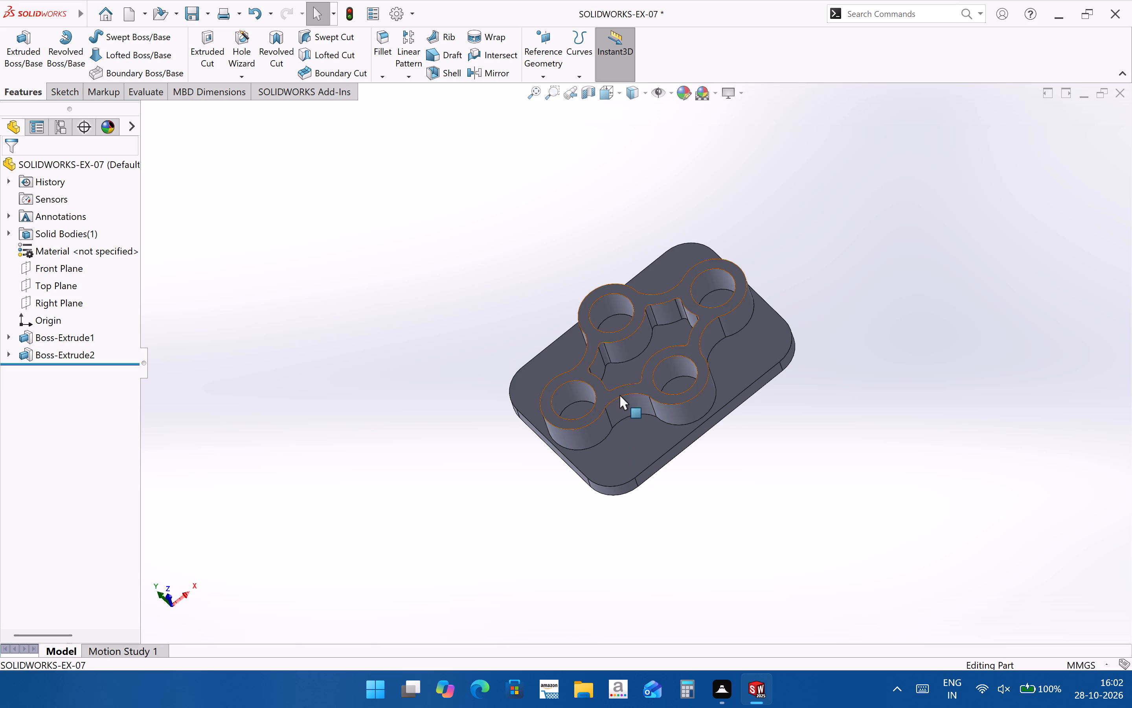
scroll(619, 395, "down", 3)
middle_click_drag(649, 450, 832, 523)
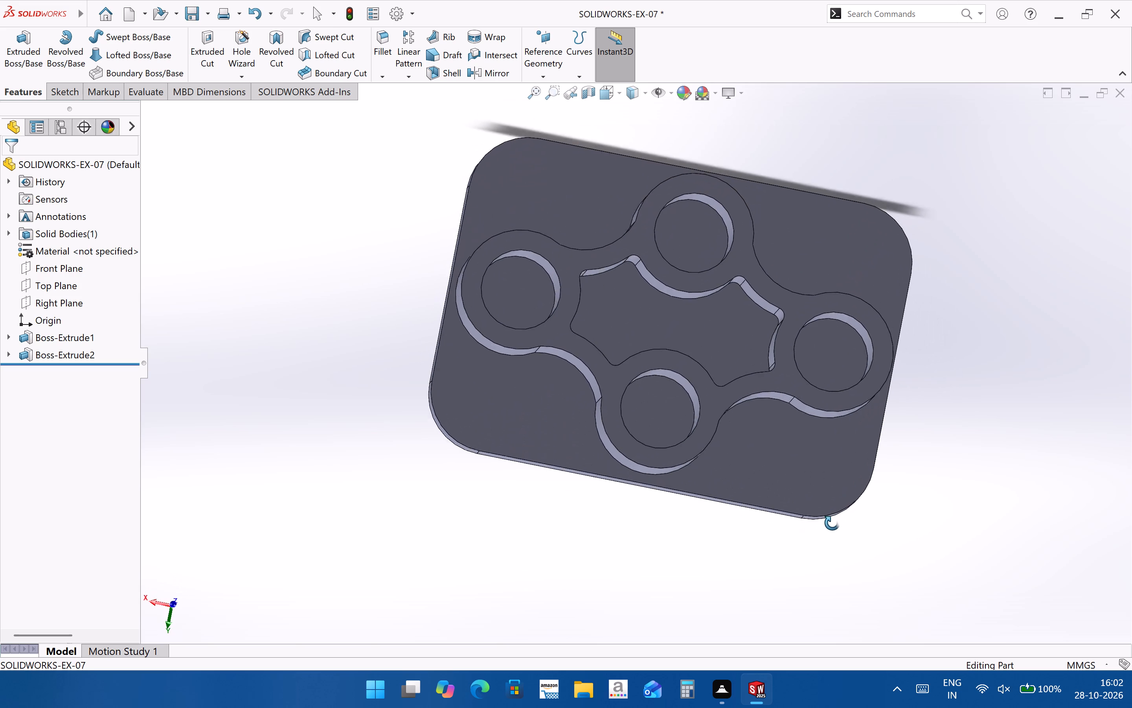
middle_click_drag(832, 523, 827, 528)
Reopen the four-lobed boss sketch, check the arcs, dimensions and relations around the top lobe, and exit the sketch.
left_click(10, 356)
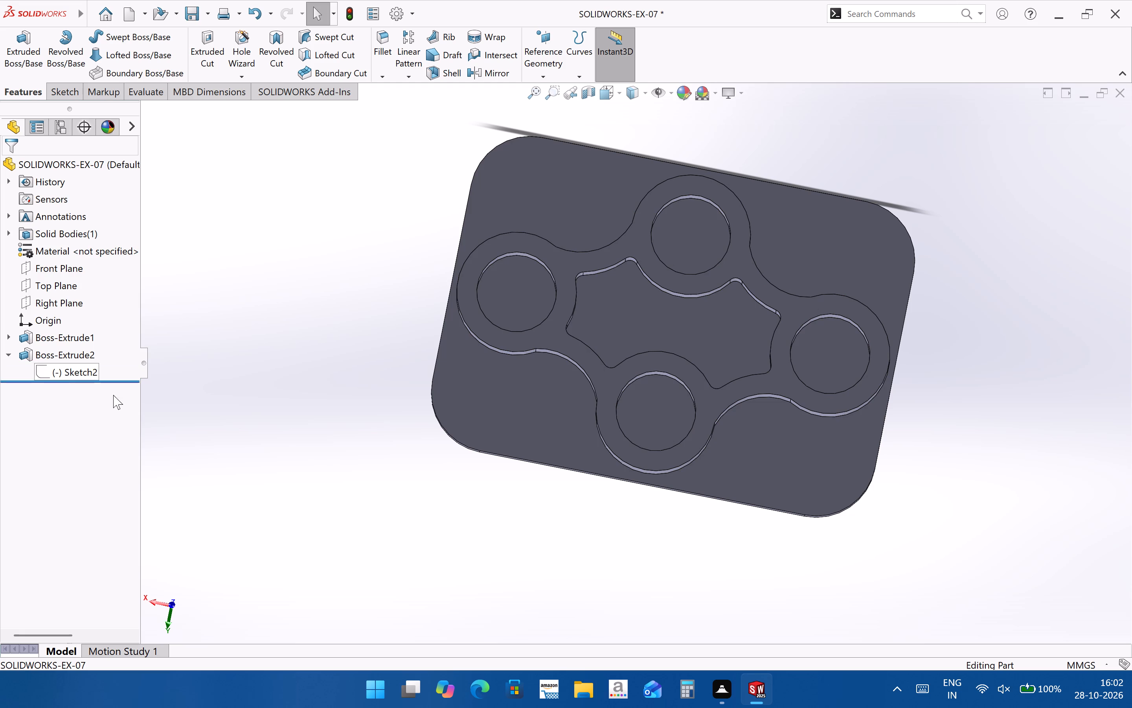
left_click(91, 378)
left_click(106, 350)
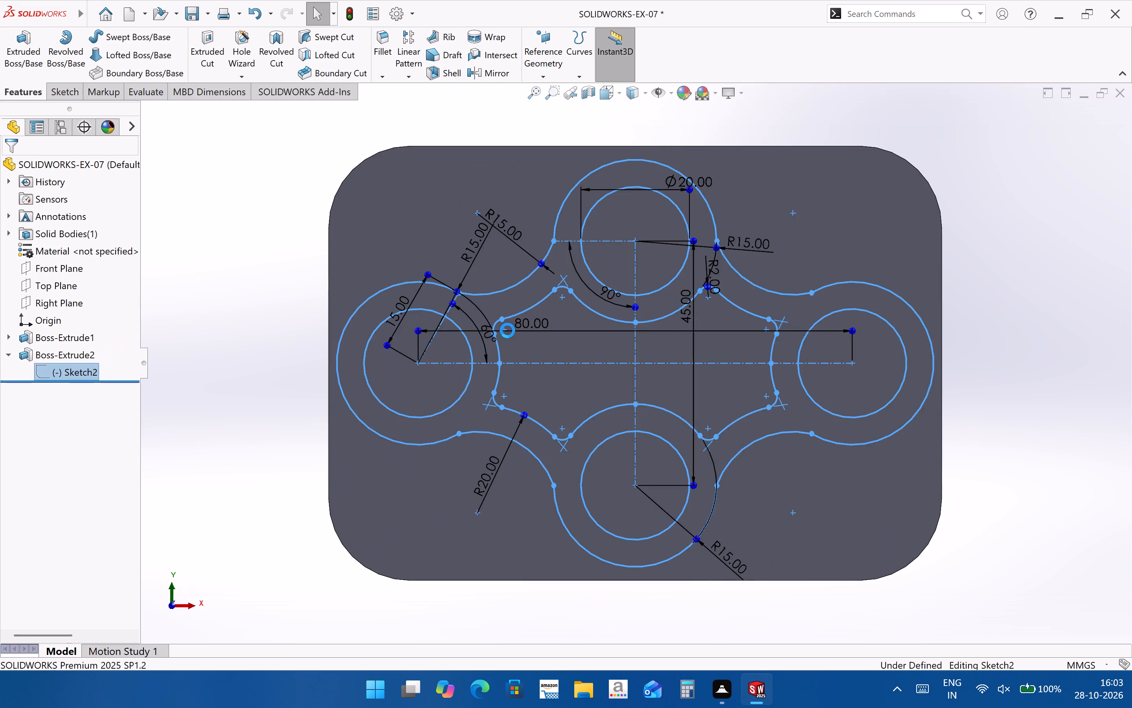
scroll(562, 208, "down", 2)
scroll(579, 238, "down", 2)
scroll(555, 297, "down", 3)
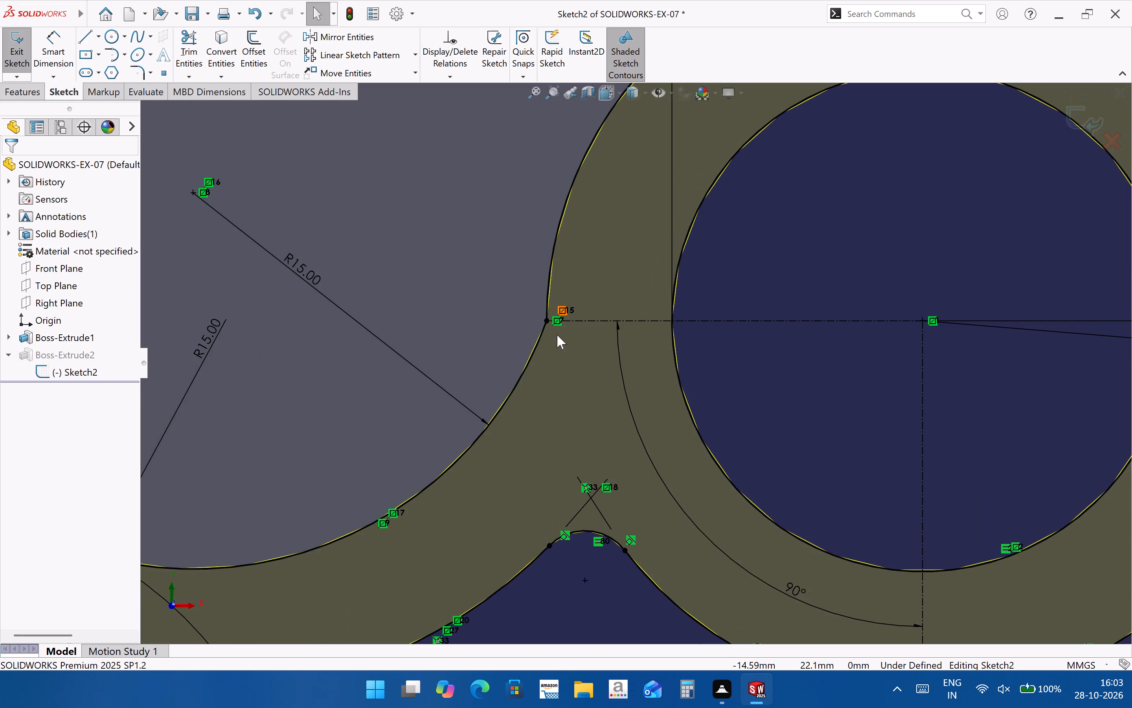
scroll(531, 364, "up", 2)
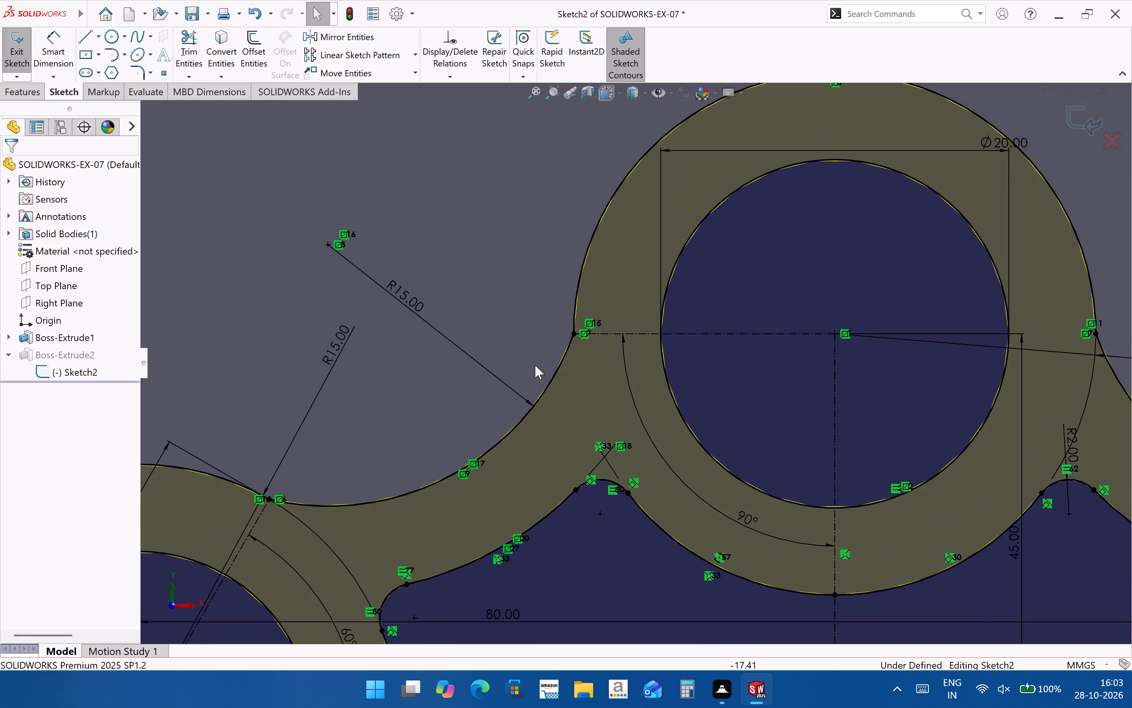
scroll(548, 375, "up", 3)
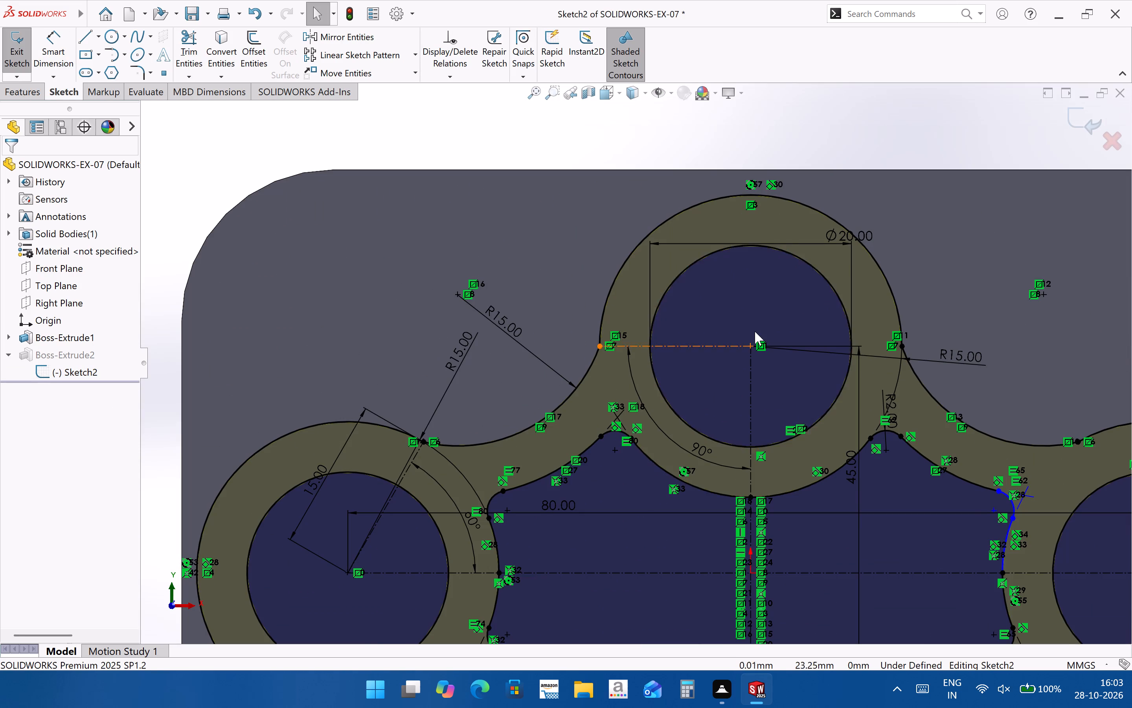
scroll(759, 335, "down", 3)
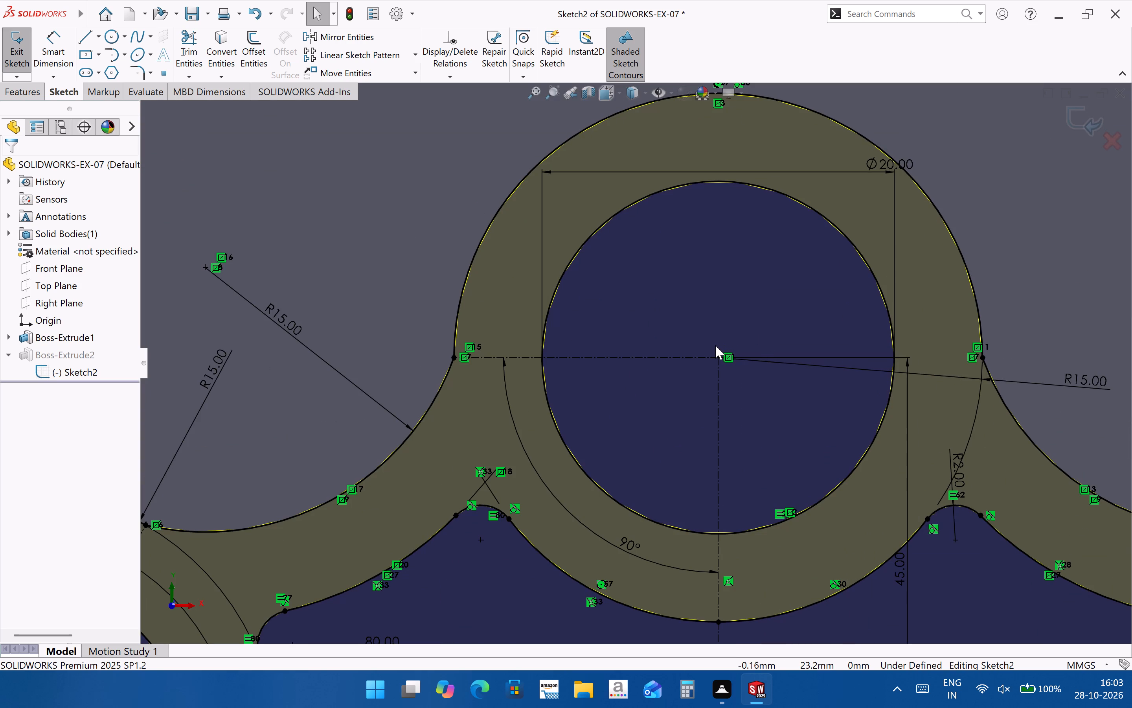
left_click(1079, 123)
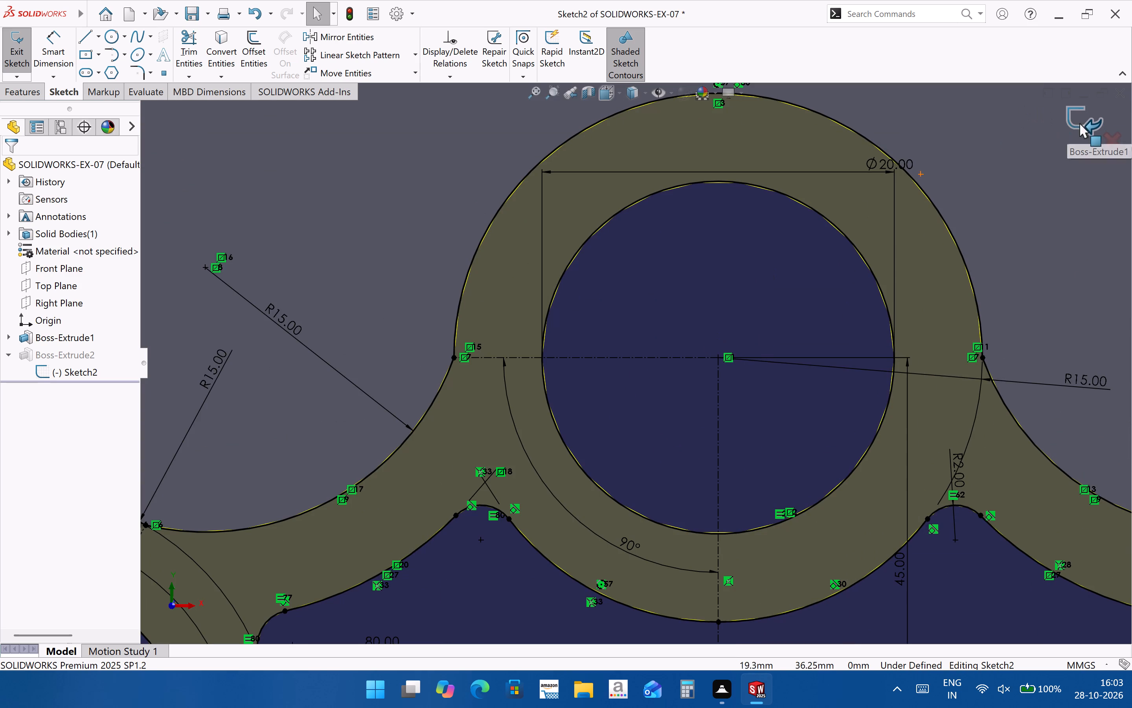
Examine the four-lobed boss and the base plate's top face from several angles and square-on from above.
scroll(638, 404, "up", 13)
scroll(659, 476, "down", 3)
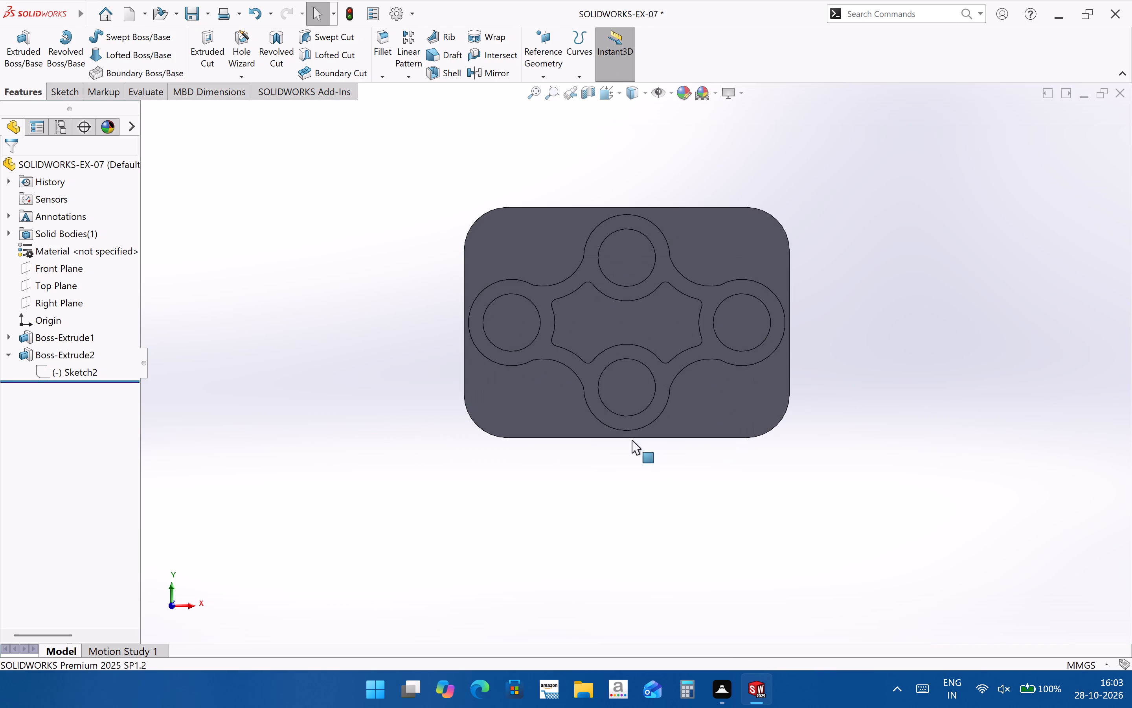
middle_click_drag(616, 420, 601, 253)
scroll(632, 259, "down", 3)
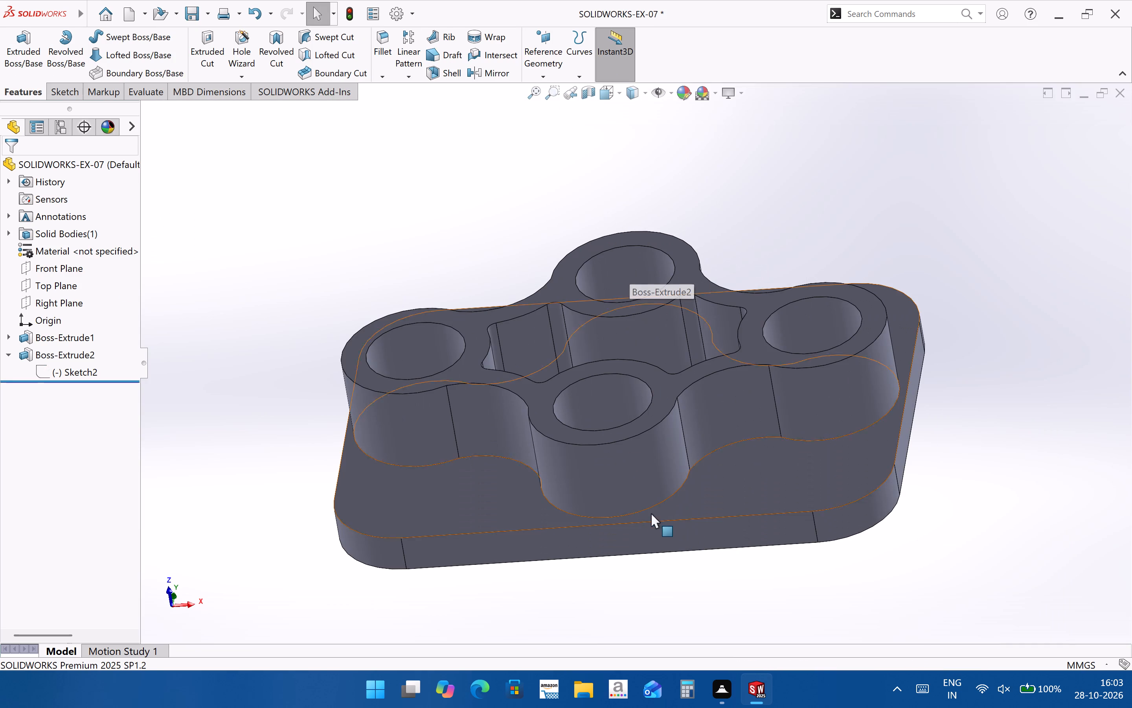
scroll(726, 560, "up", 1)
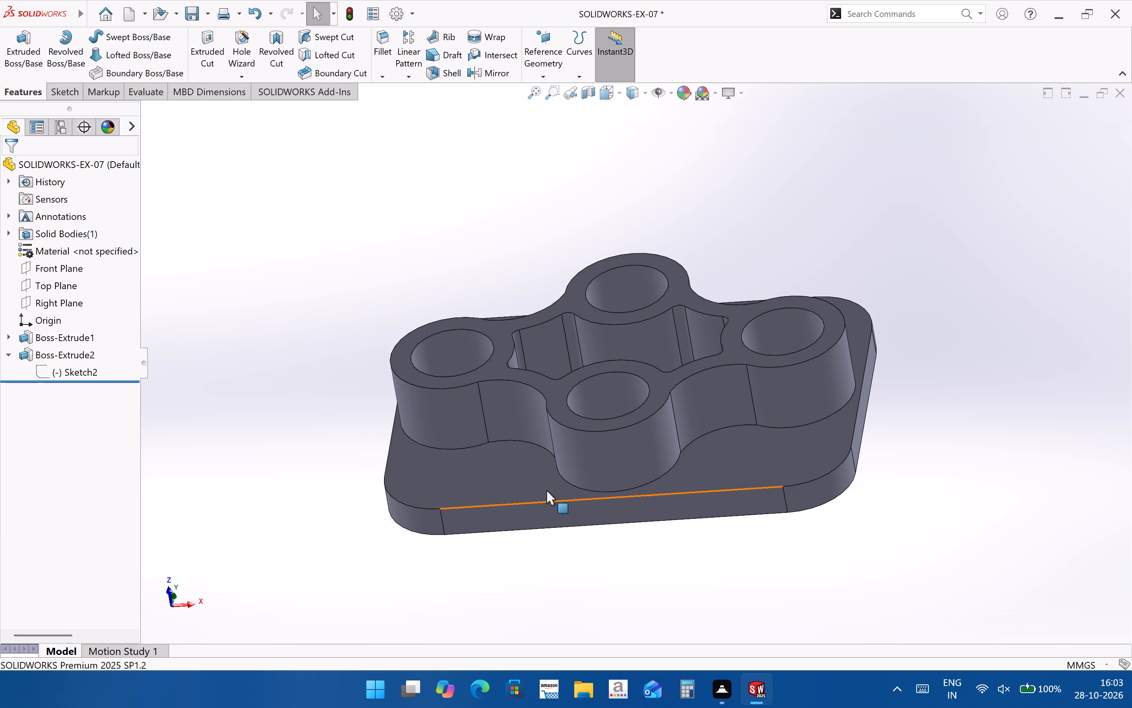
middle_click_drag(538, 483, 636, 630)
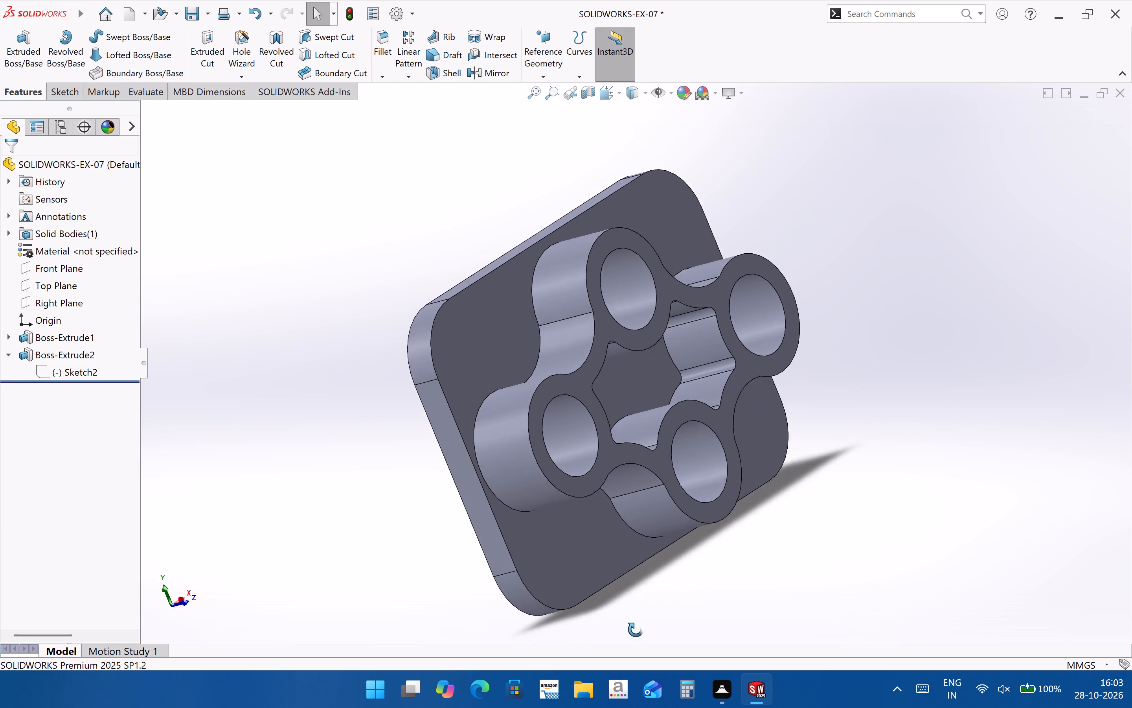
middle_click_drag(636, 630, 603, 598)
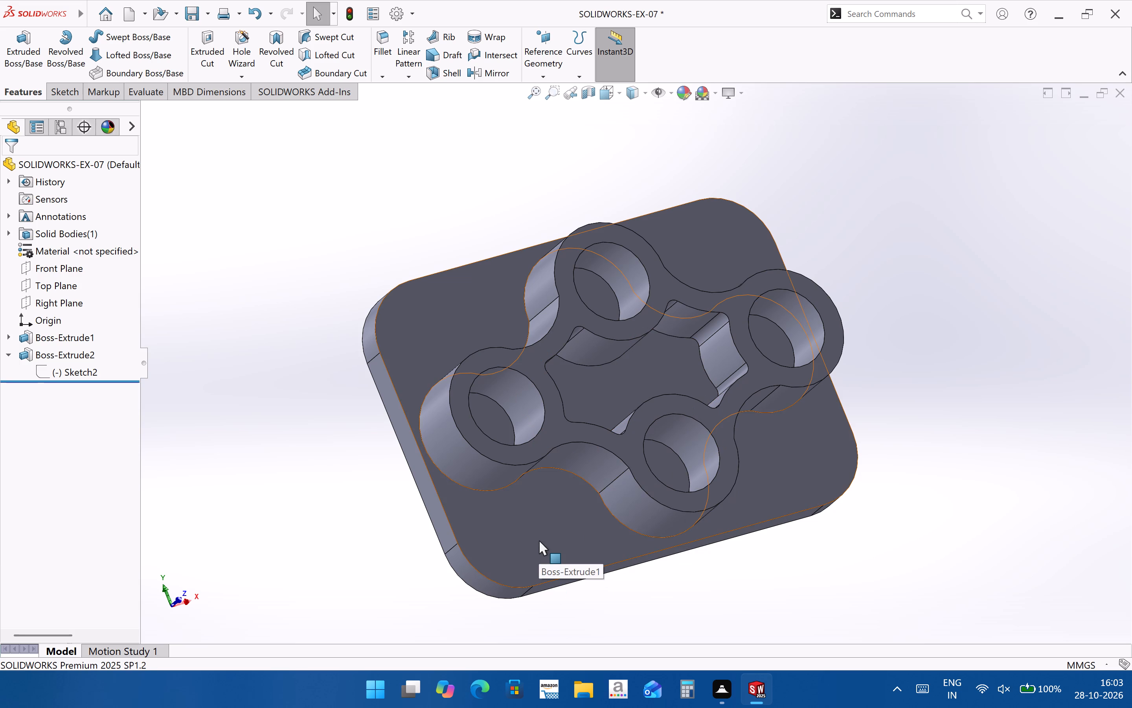
middle_click_drag(534, 538, 529, 459)
left_click(529, 459)
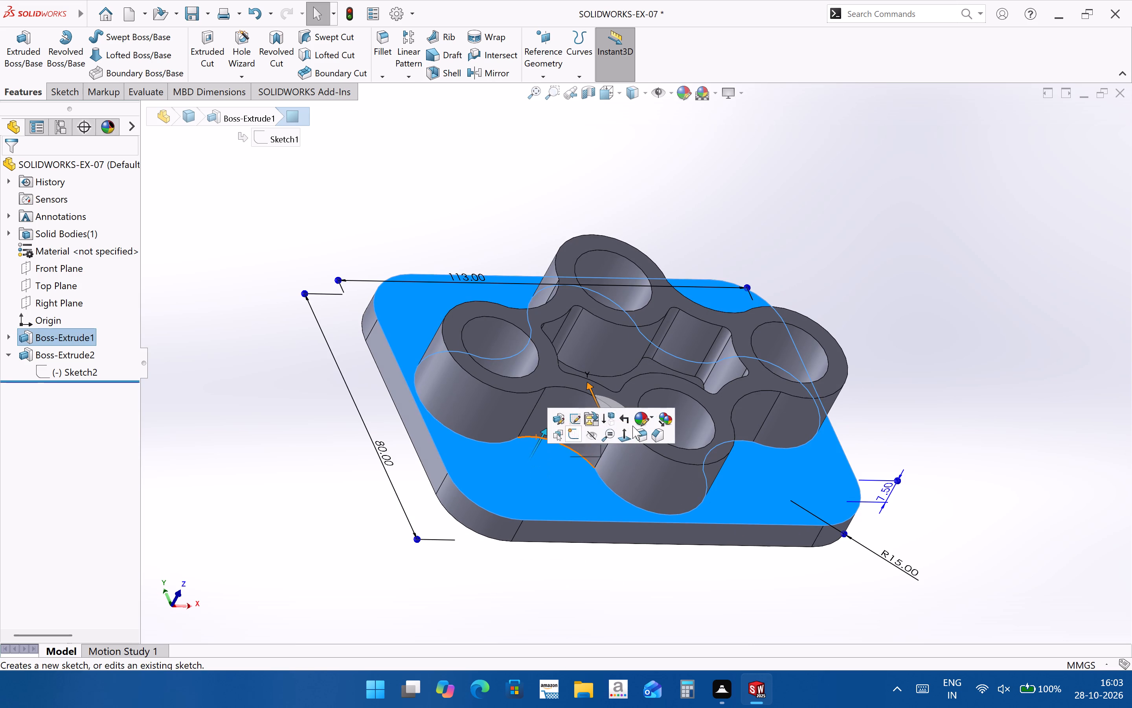
key("ctrl+8")
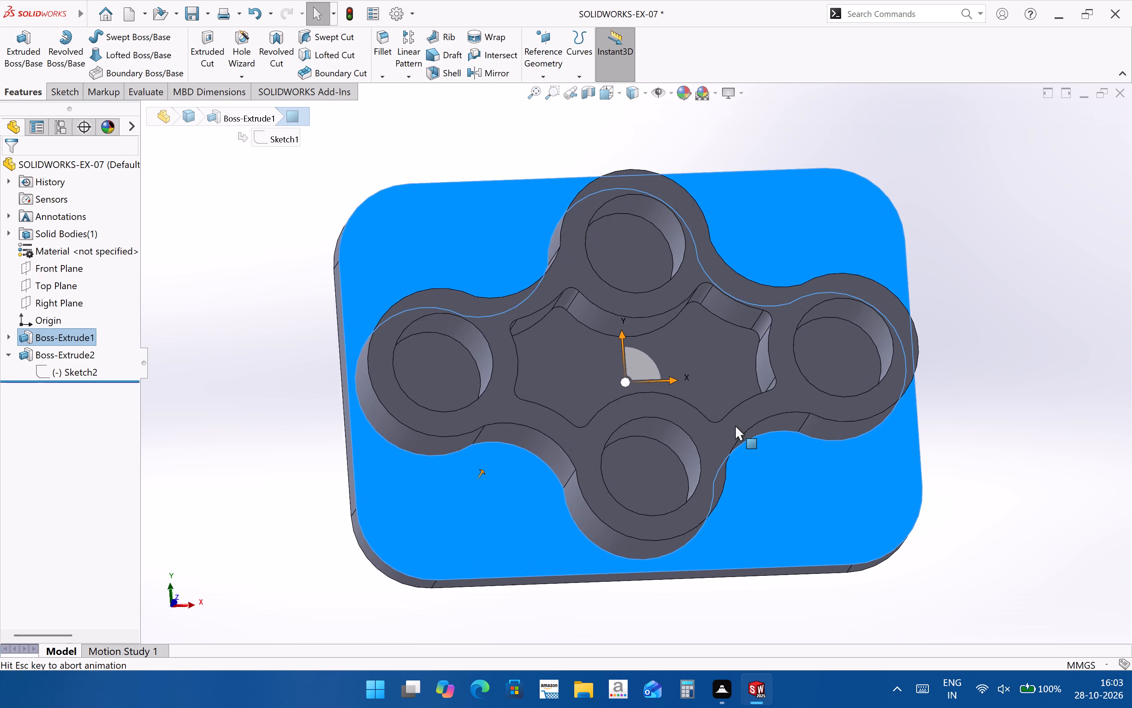
left_click(1061, 403)
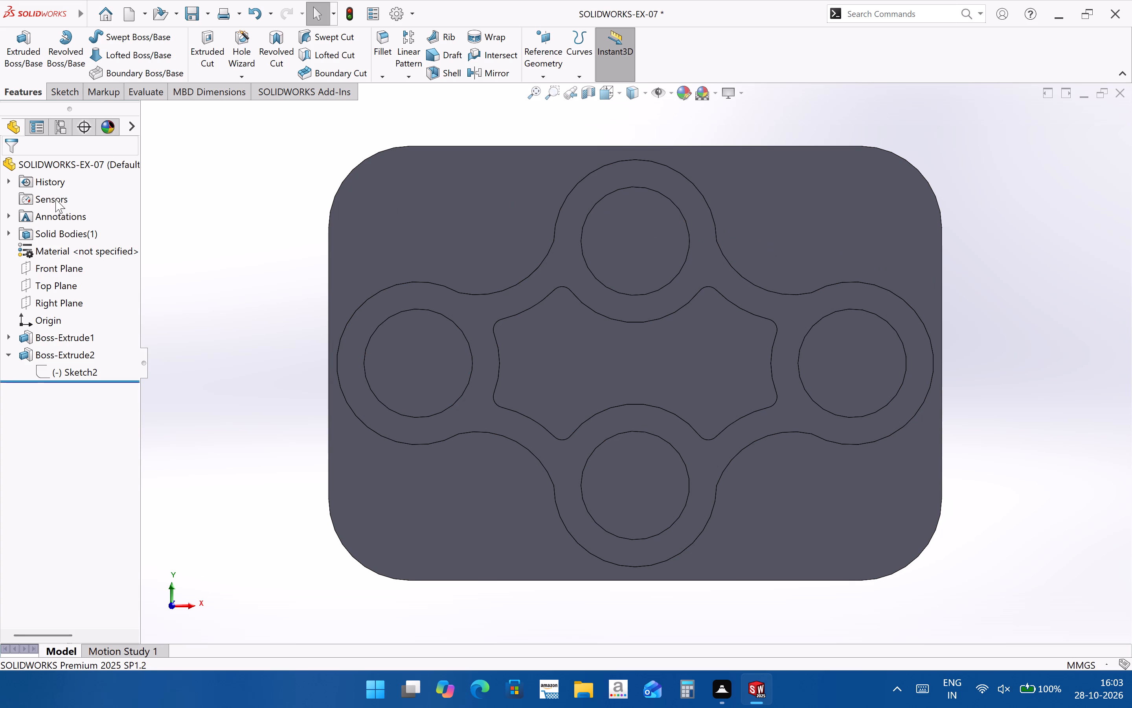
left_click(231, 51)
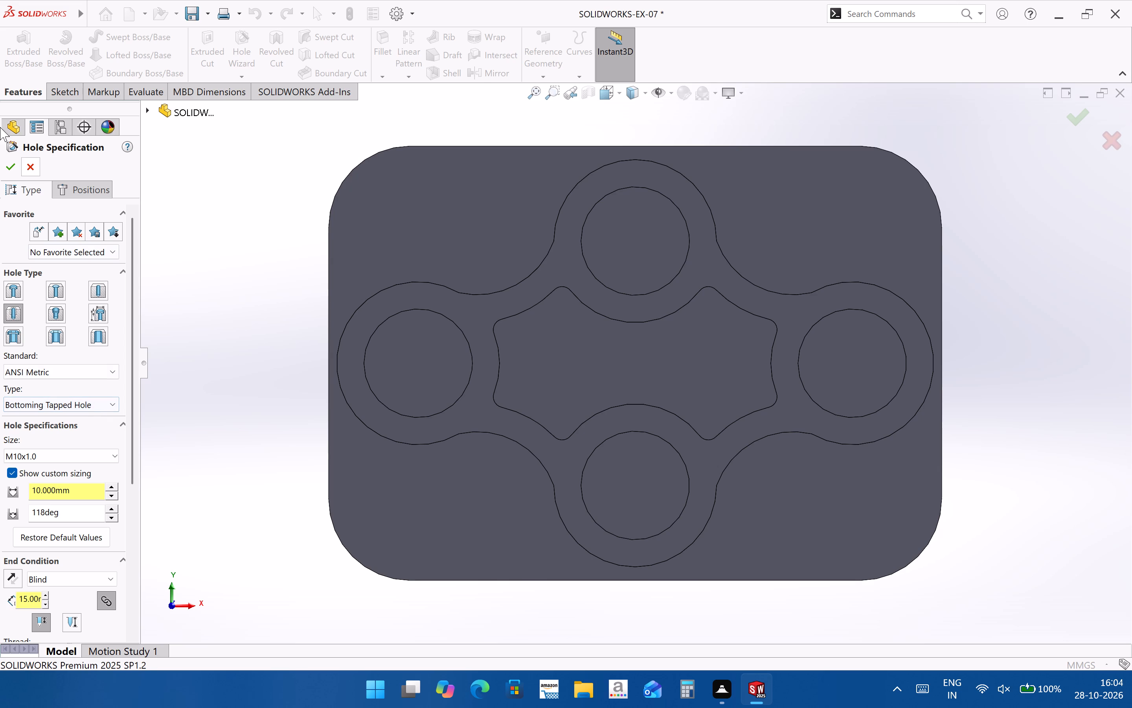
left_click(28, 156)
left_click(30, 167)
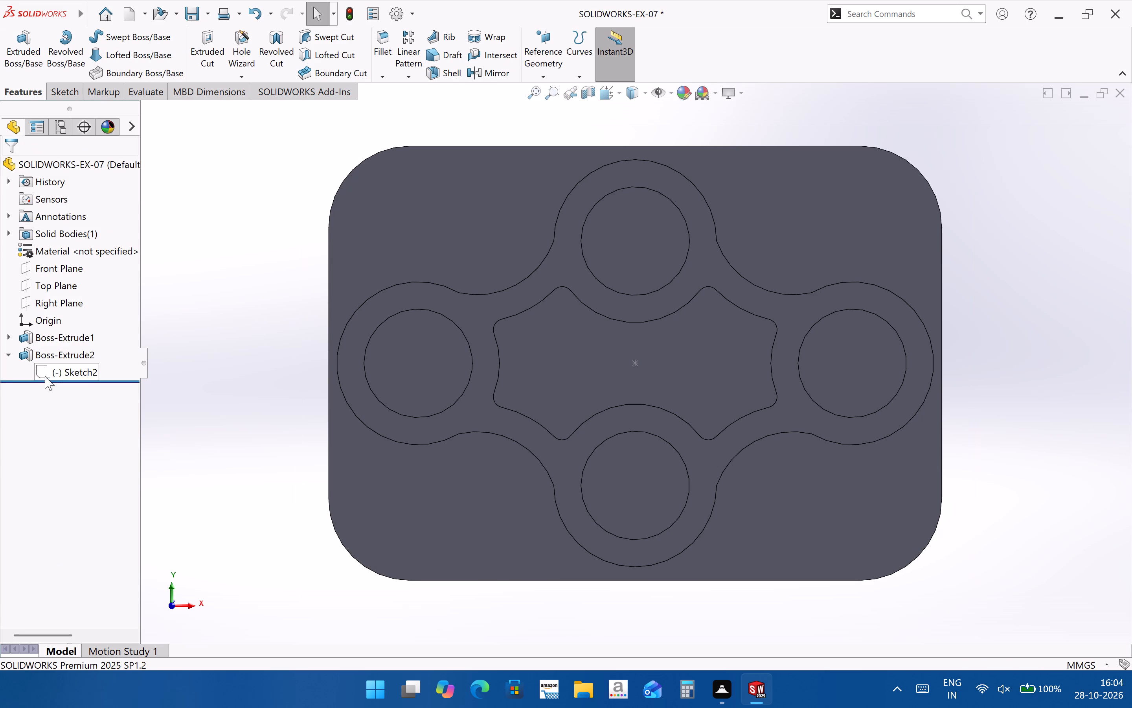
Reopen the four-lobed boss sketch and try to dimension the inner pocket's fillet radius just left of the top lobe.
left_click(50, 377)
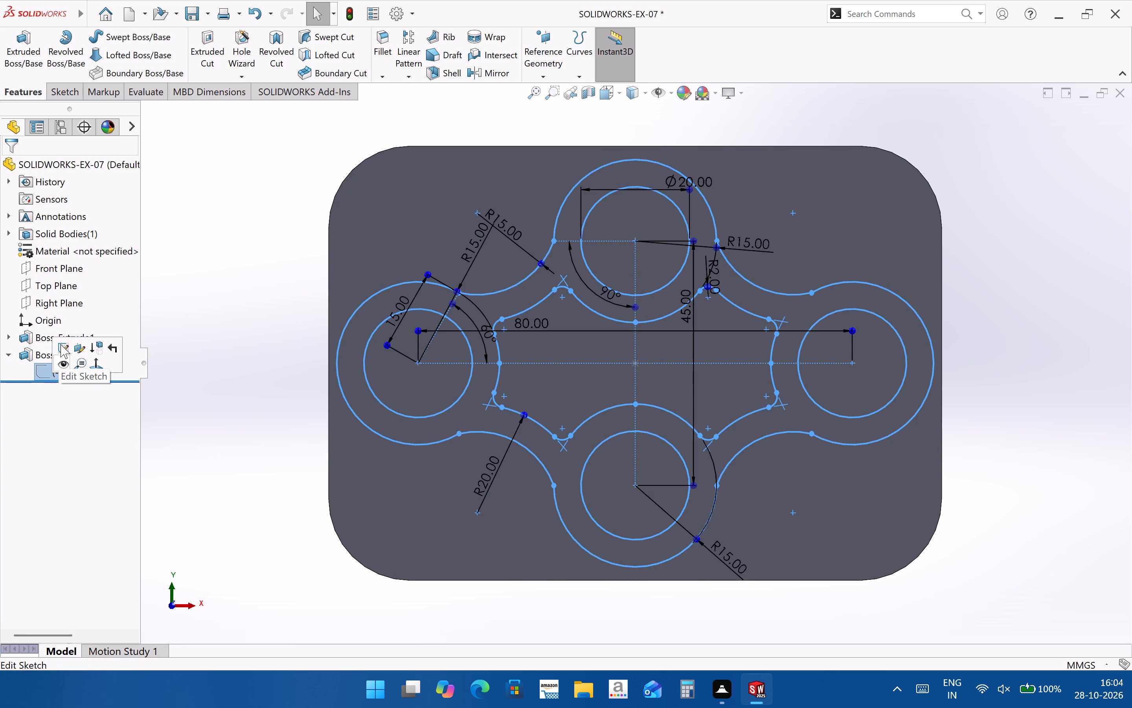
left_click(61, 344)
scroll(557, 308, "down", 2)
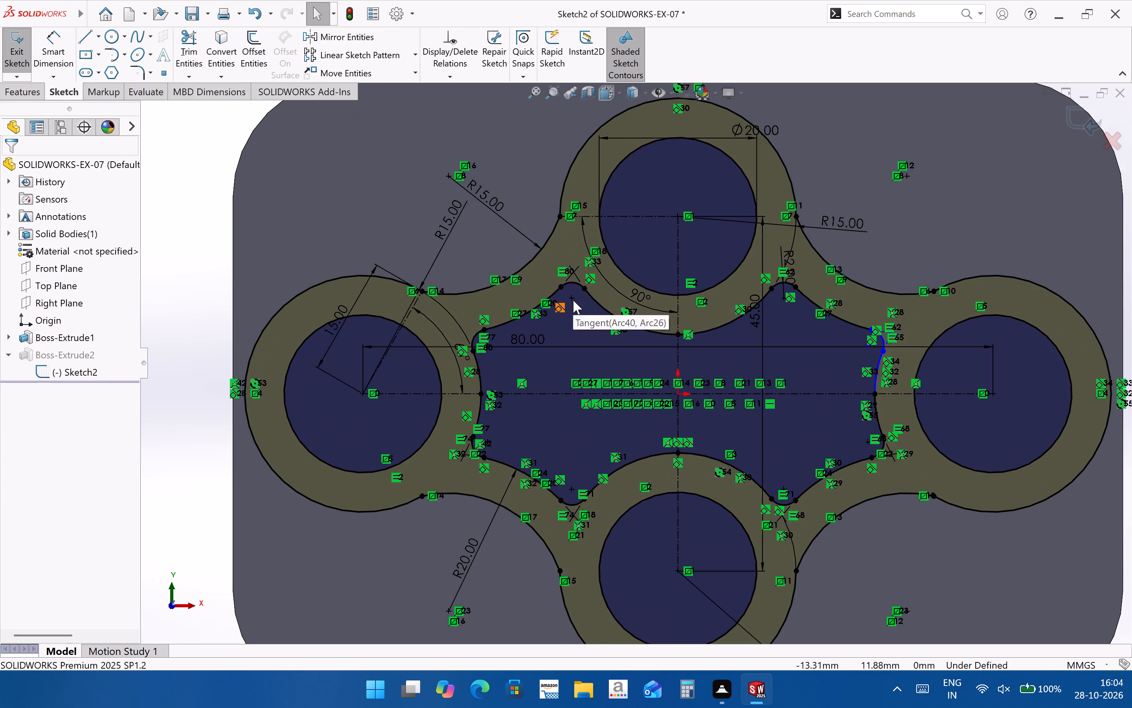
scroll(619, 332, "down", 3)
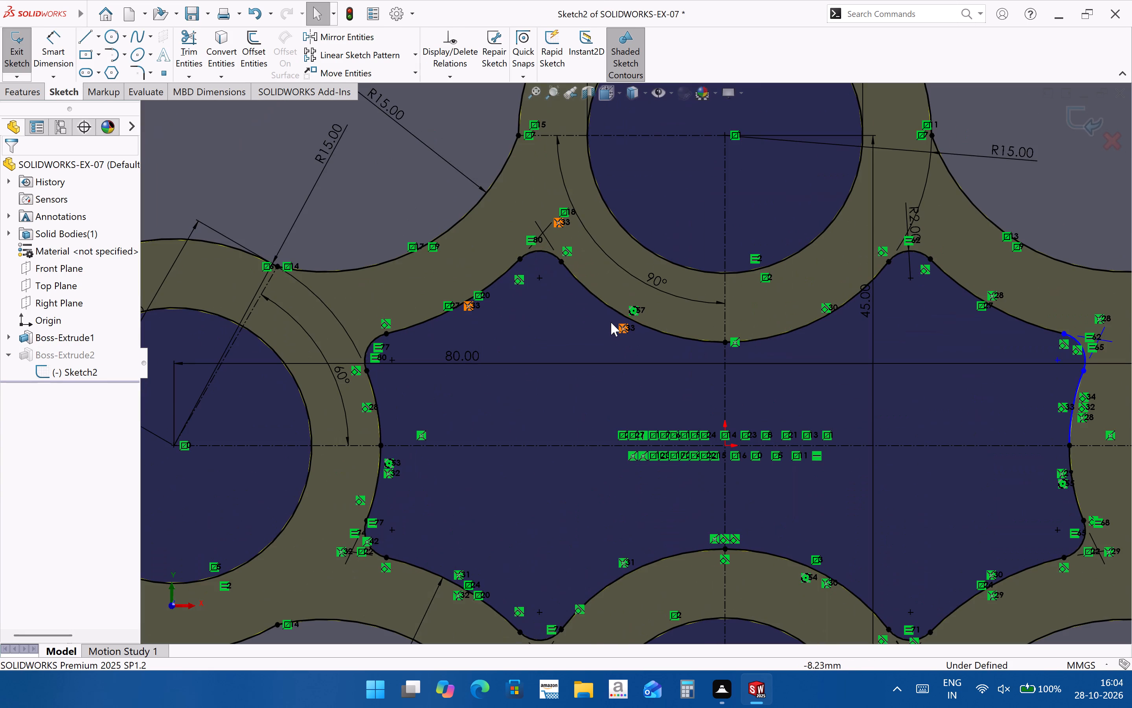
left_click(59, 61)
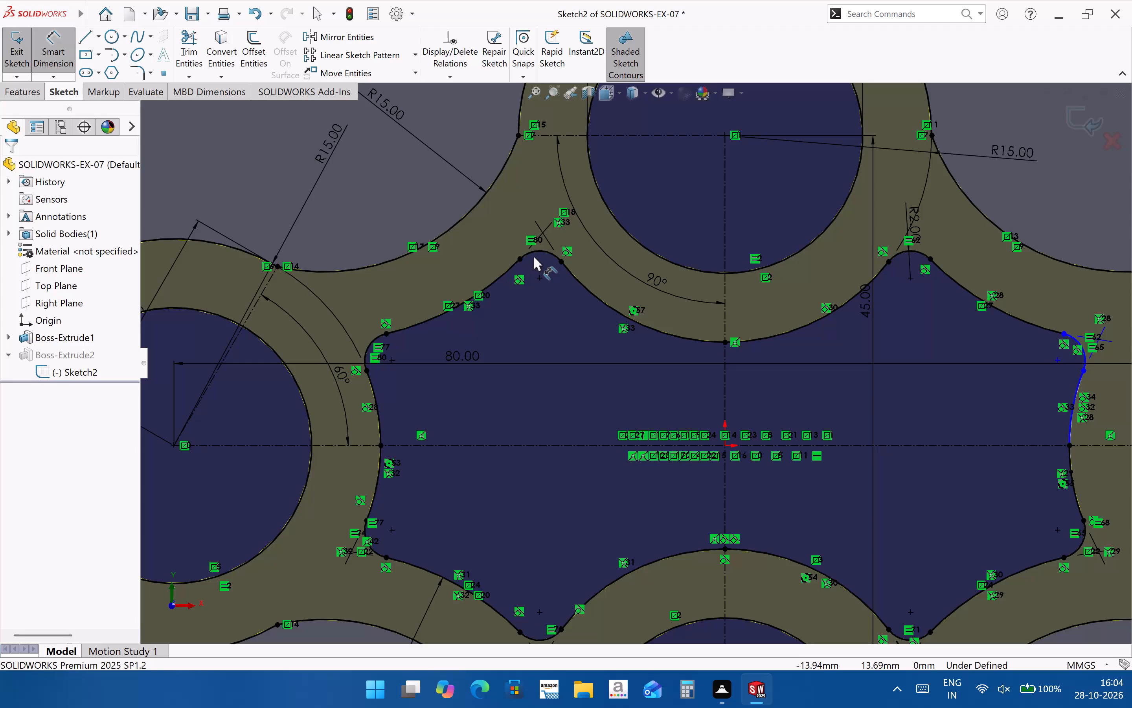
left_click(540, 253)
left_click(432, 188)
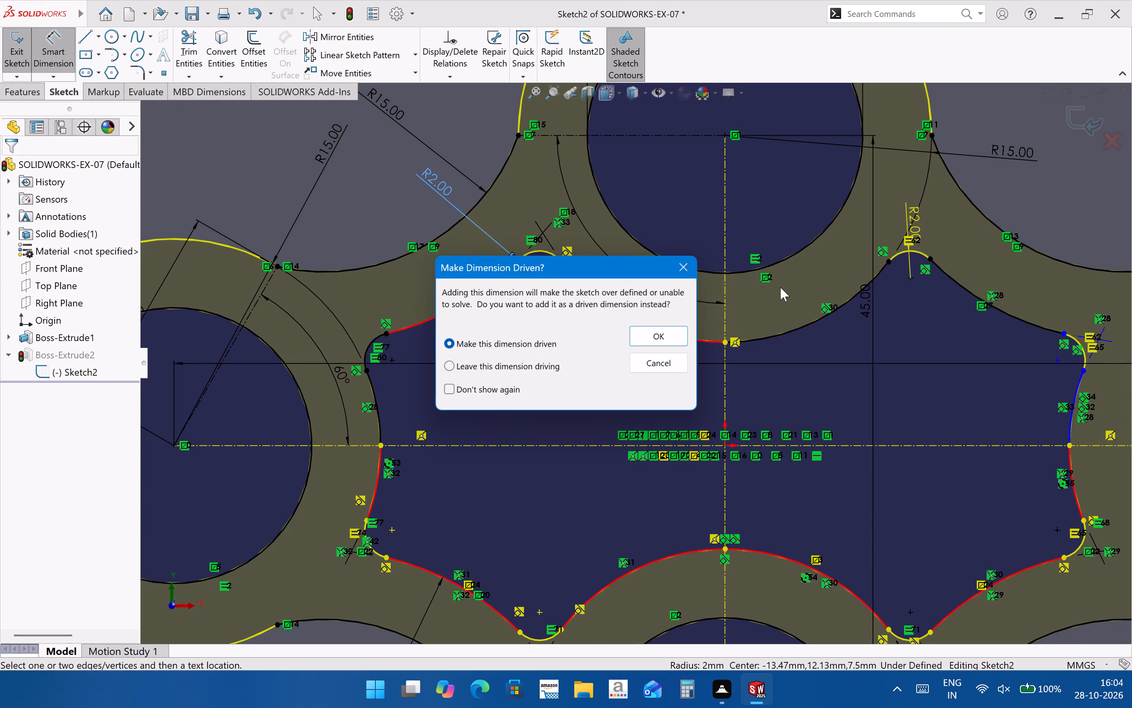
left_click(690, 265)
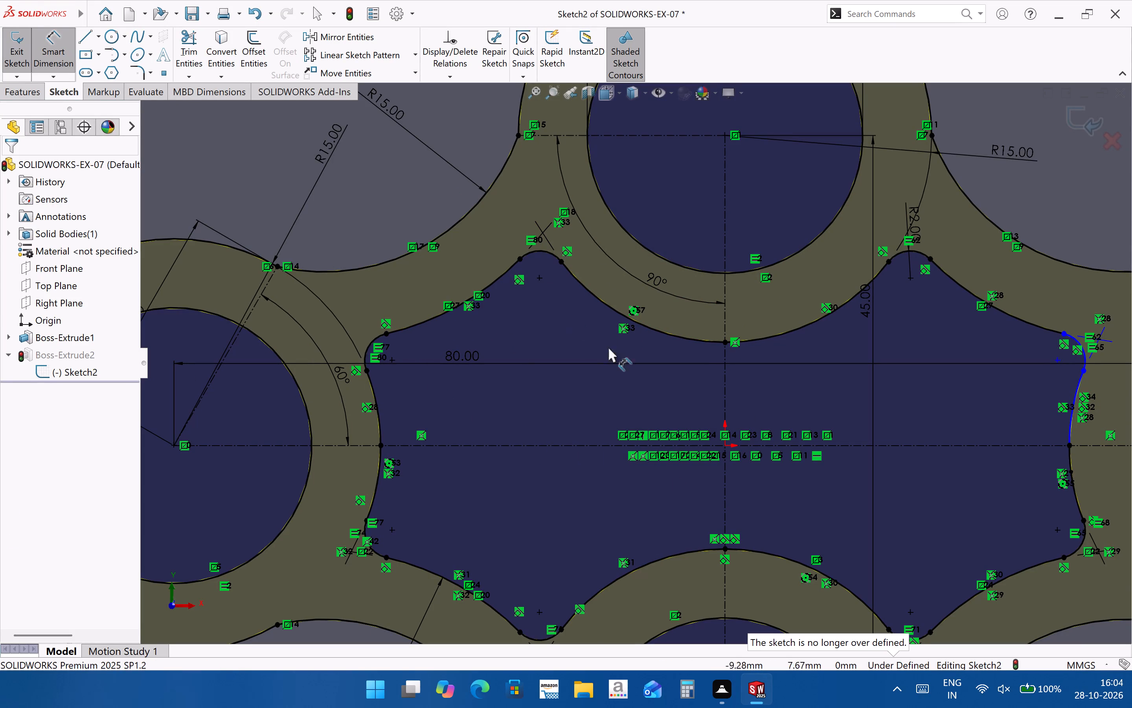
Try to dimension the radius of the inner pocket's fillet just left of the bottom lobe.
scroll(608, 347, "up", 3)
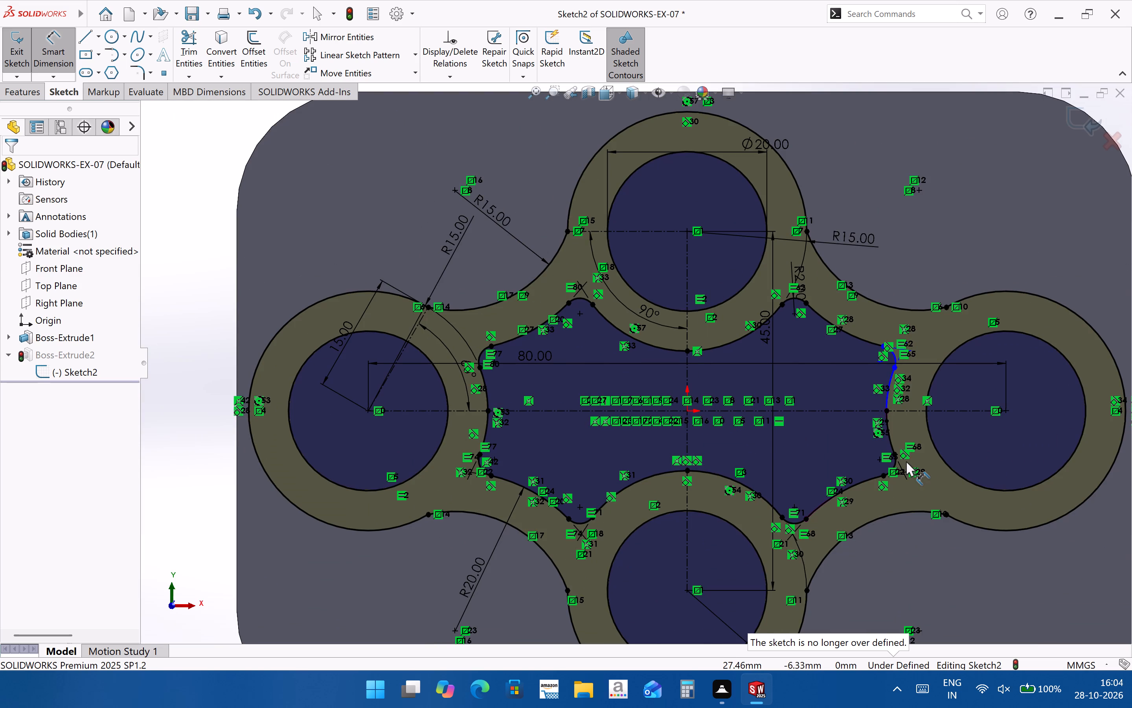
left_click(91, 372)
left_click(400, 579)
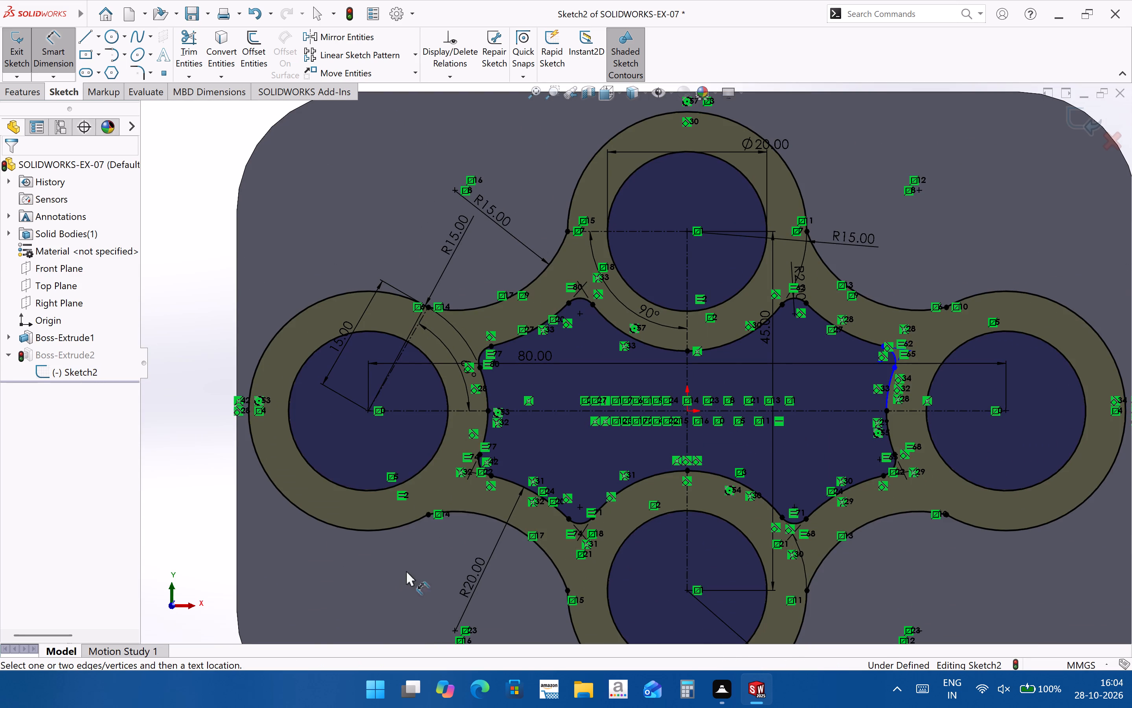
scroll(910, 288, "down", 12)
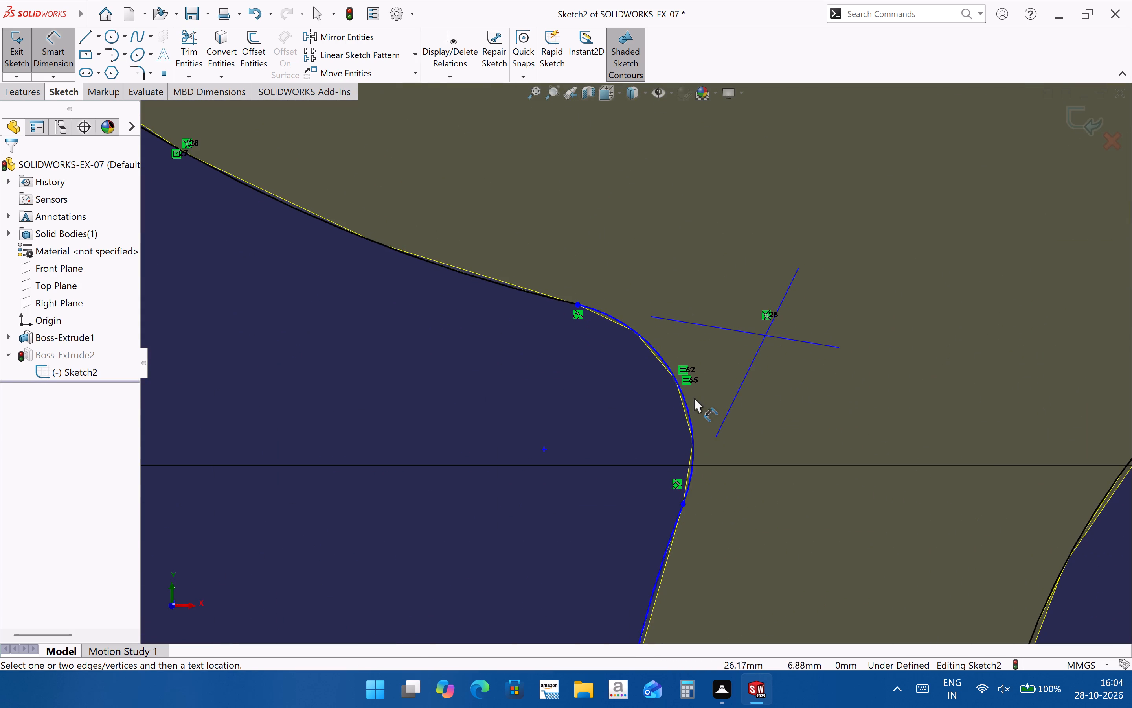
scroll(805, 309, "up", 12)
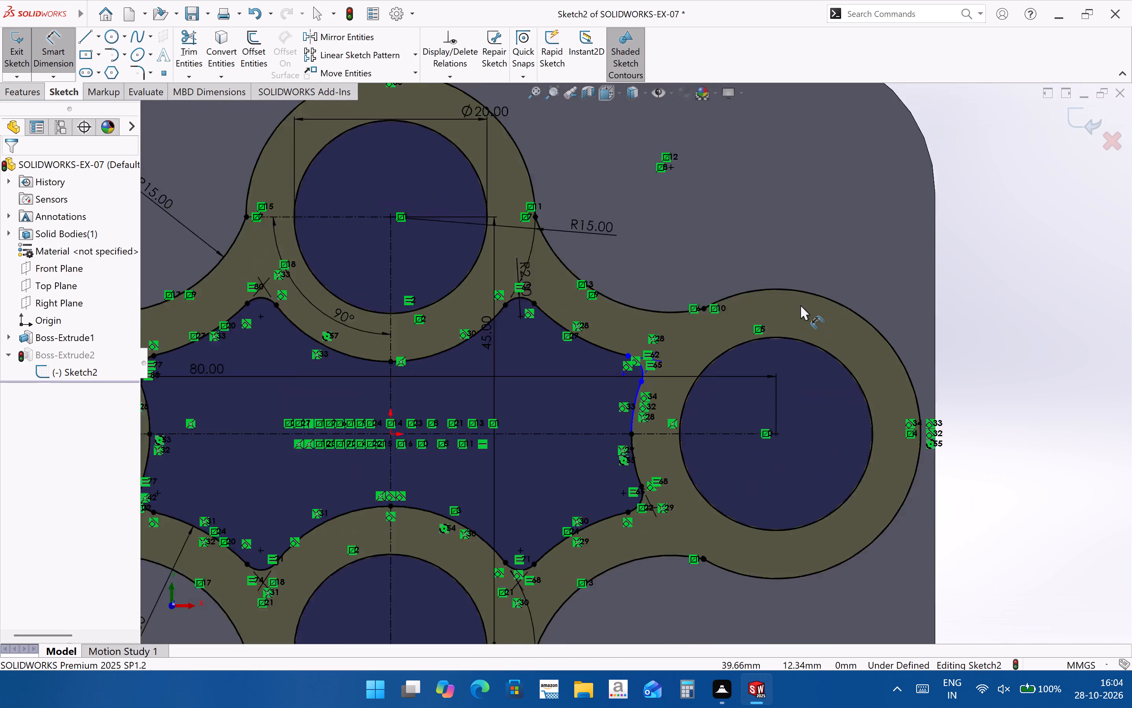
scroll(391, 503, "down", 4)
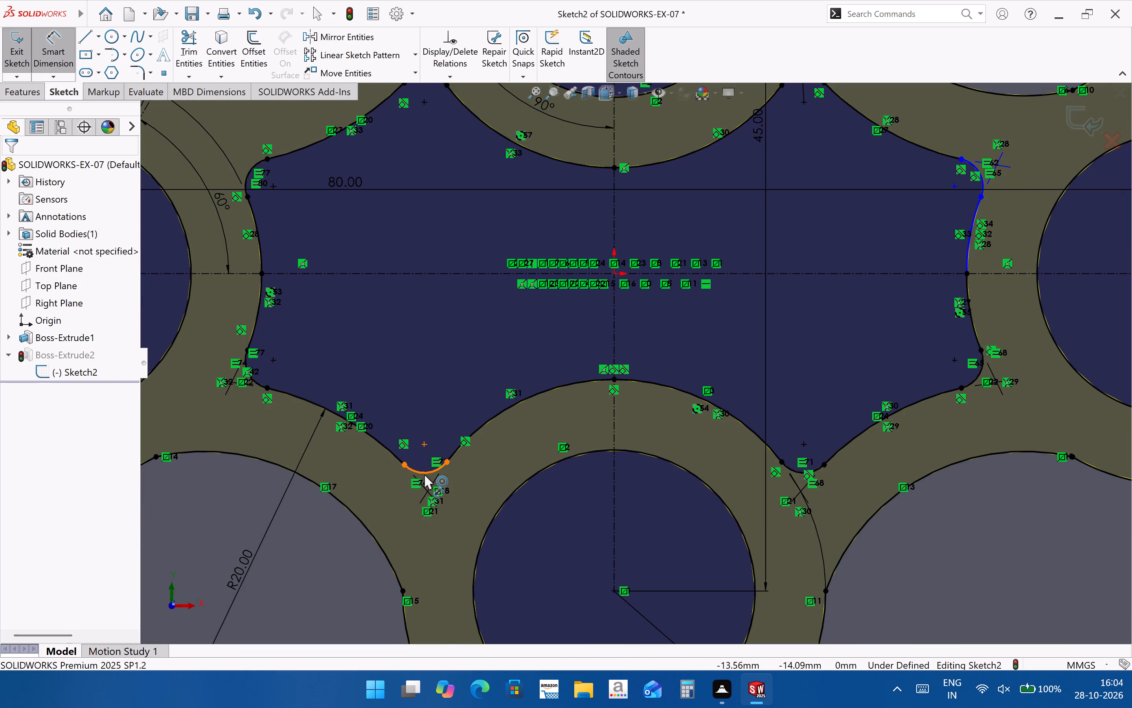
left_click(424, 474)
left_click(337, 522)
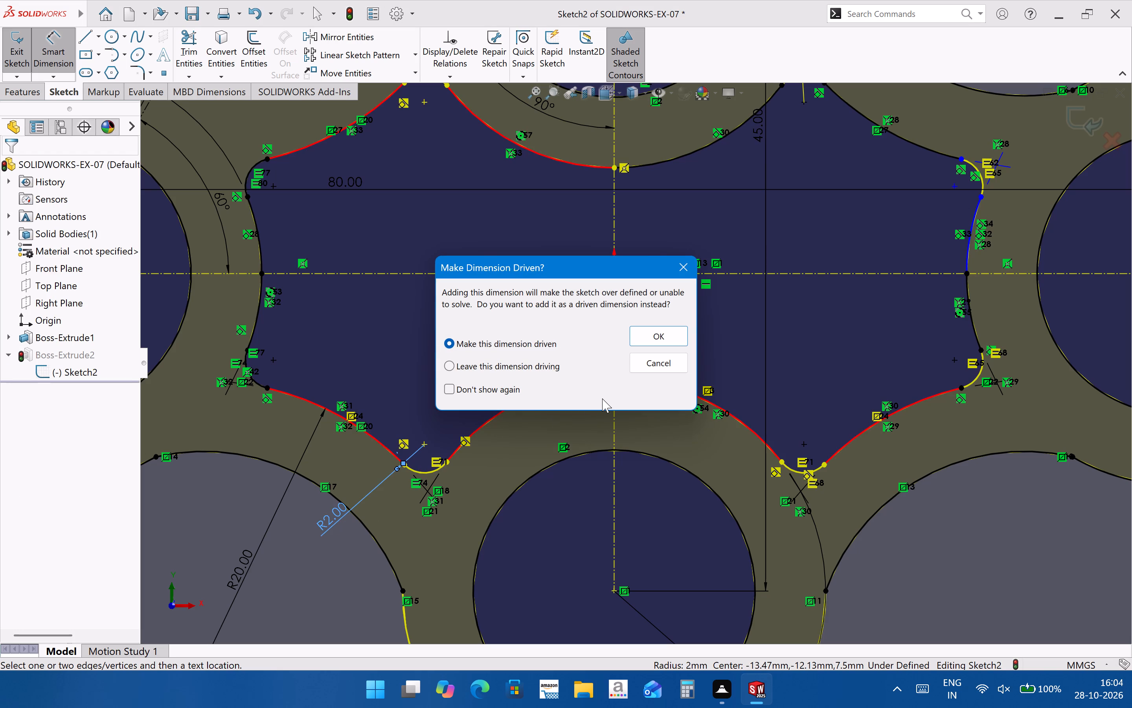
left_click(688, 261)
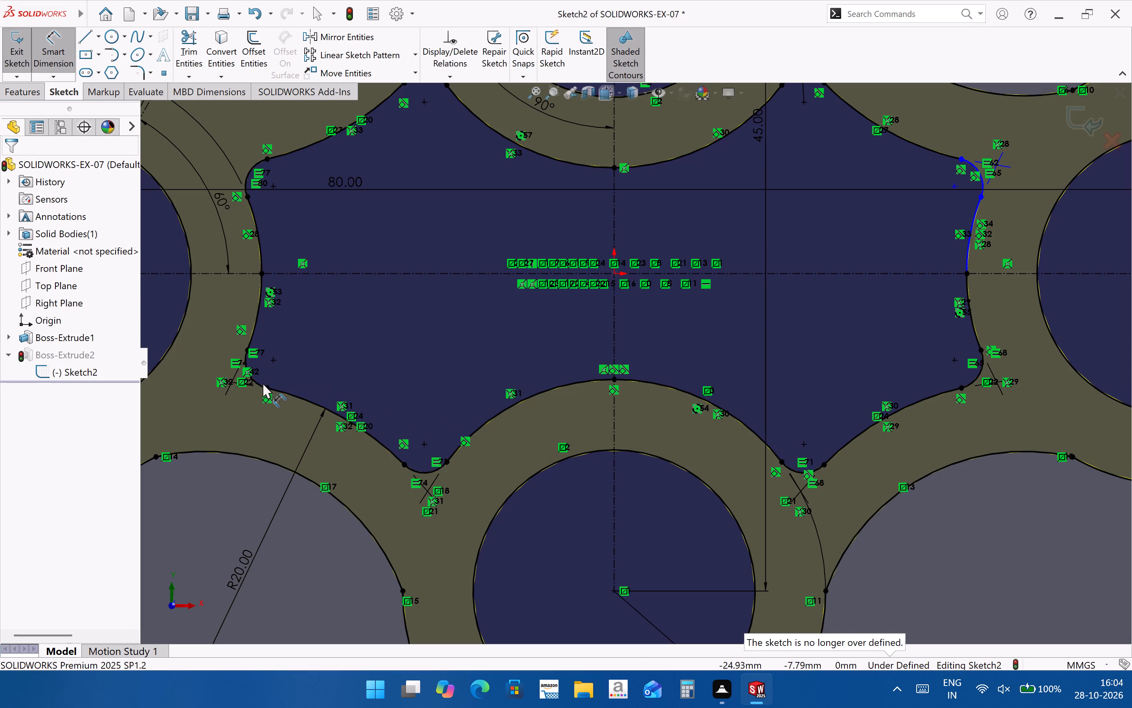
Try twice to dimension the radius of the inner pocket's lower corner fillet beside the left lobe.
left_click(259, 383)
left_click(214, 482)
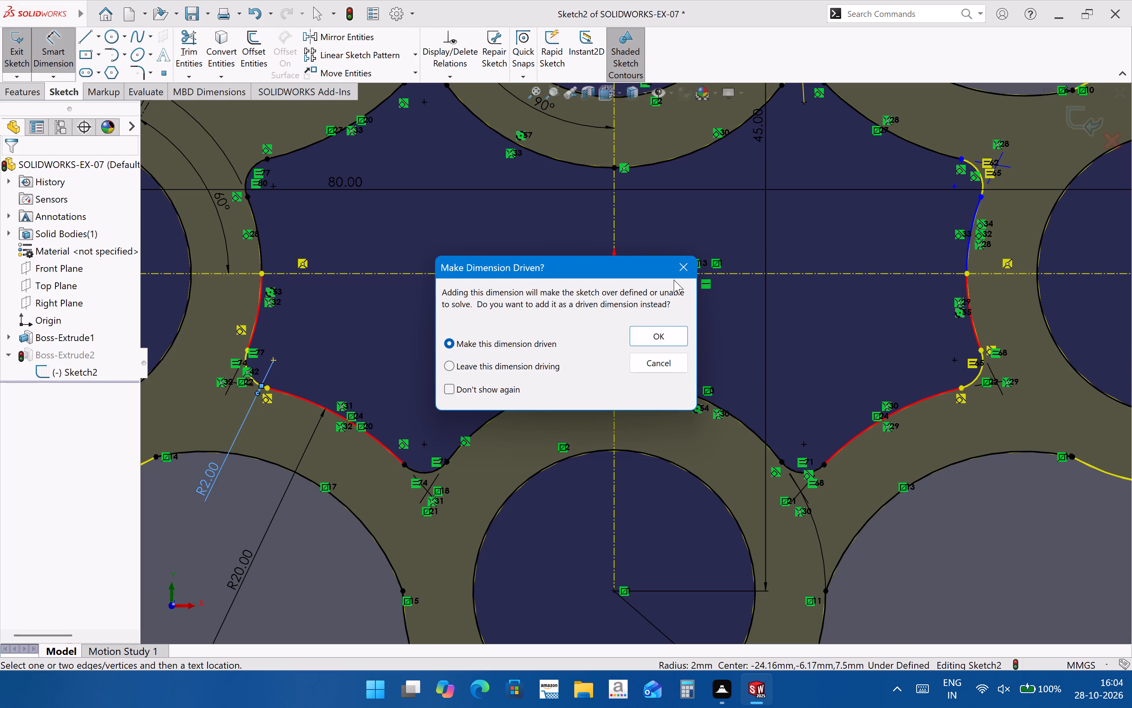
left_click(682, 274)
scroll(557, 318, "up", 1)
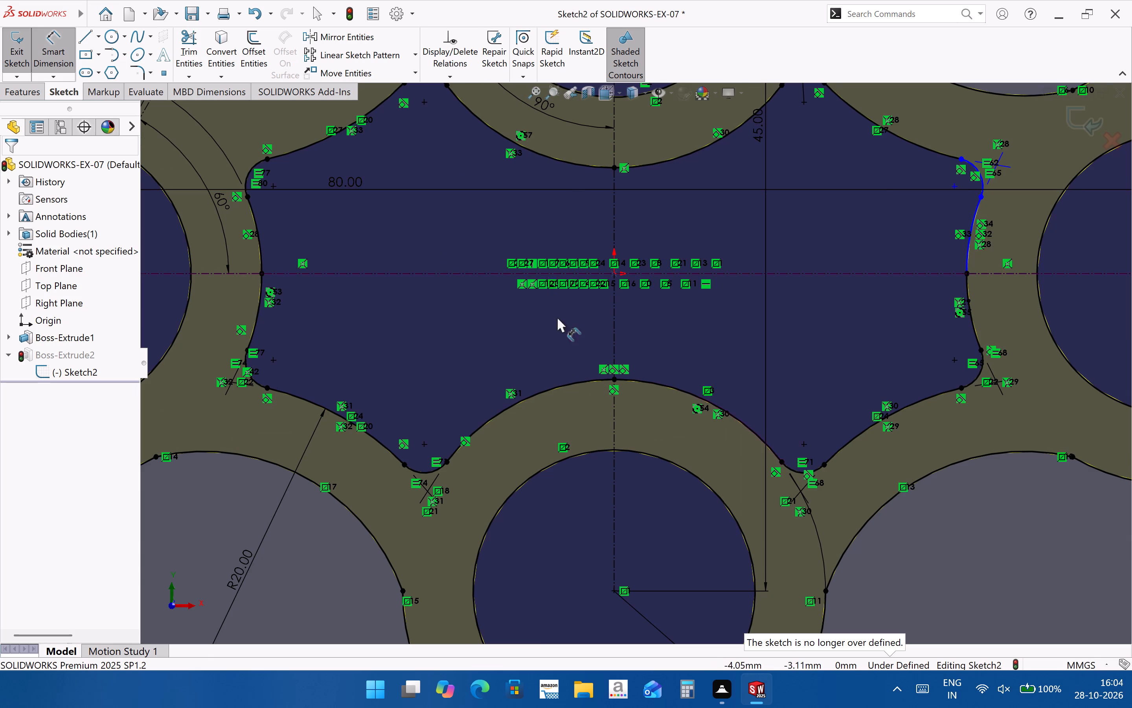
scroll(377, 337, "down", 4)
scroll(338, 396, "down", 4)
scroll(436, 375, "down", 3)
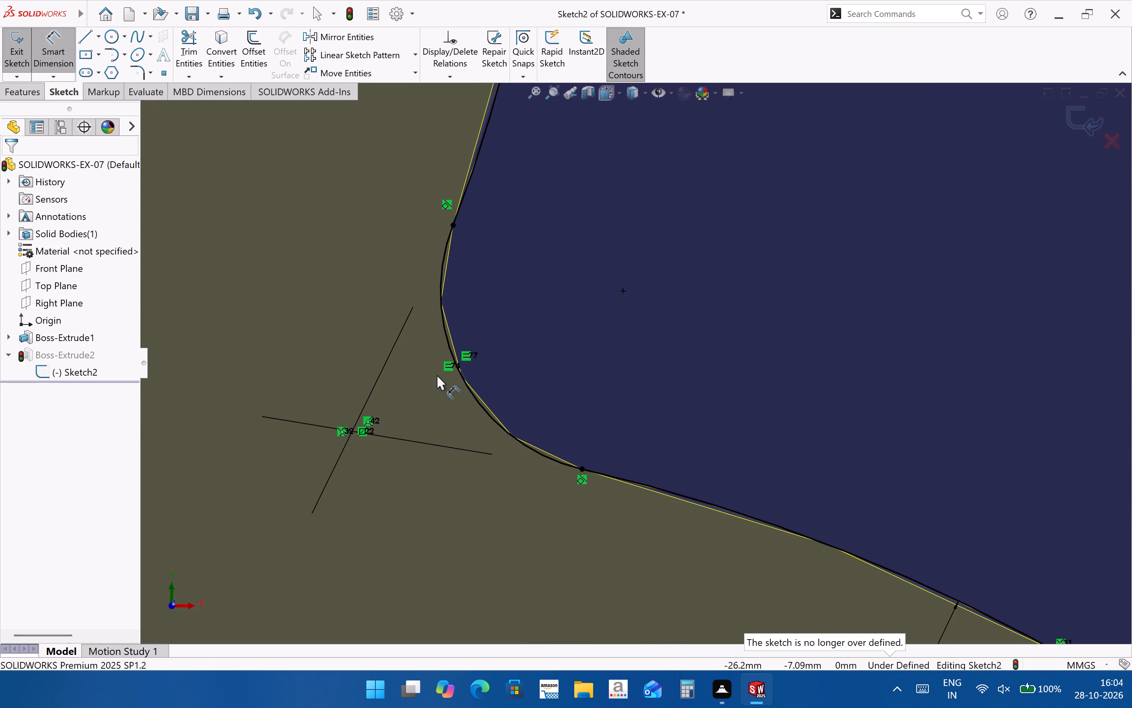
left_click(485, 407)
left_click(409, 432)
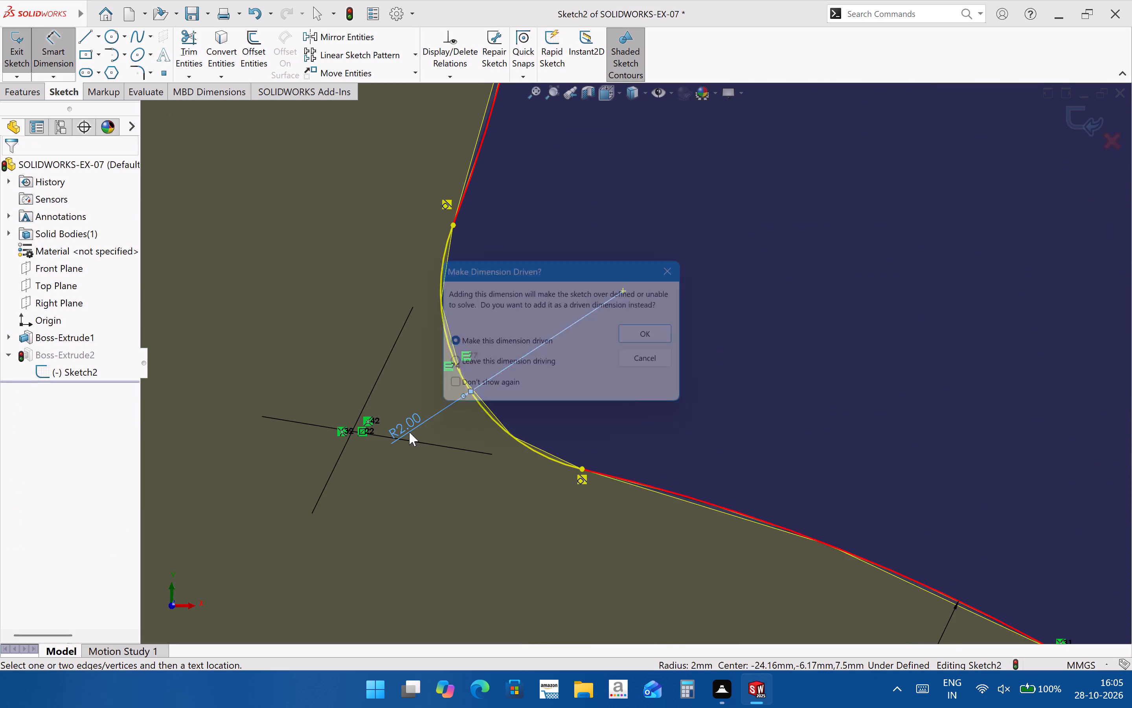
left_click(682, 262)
Hide the feature tree pane and bring the whole four-lobed boss sketch into view.
scroll(352, 434, "up", 8)
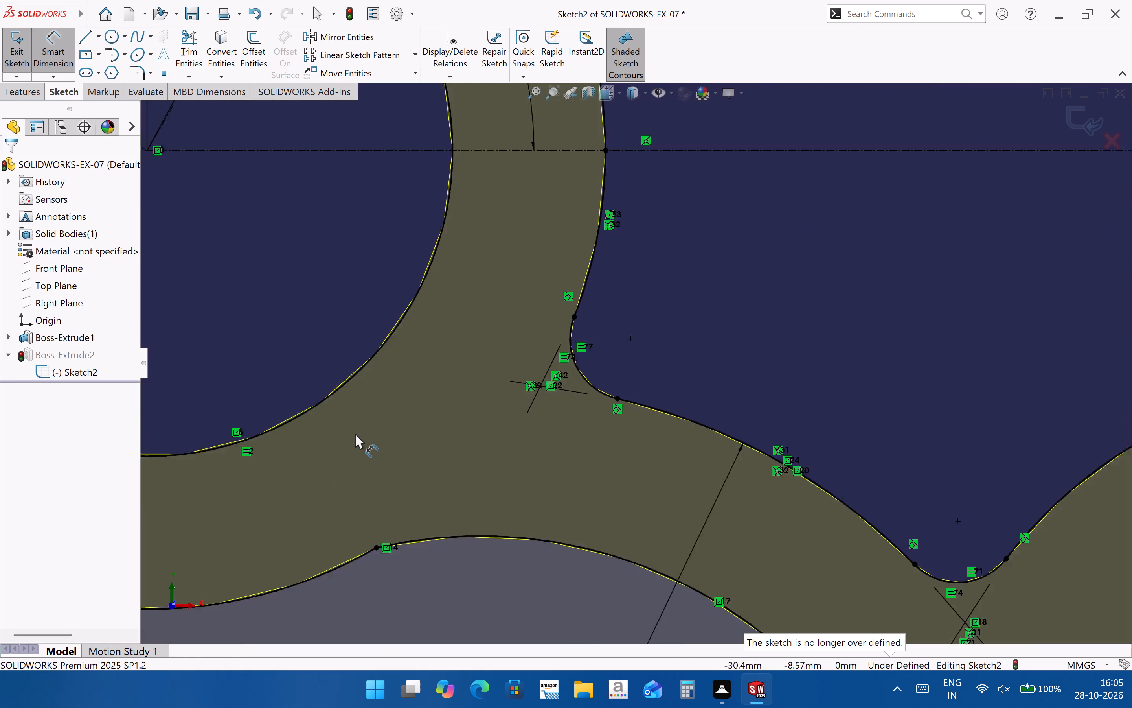
scroll(355, 434, "up", 5)
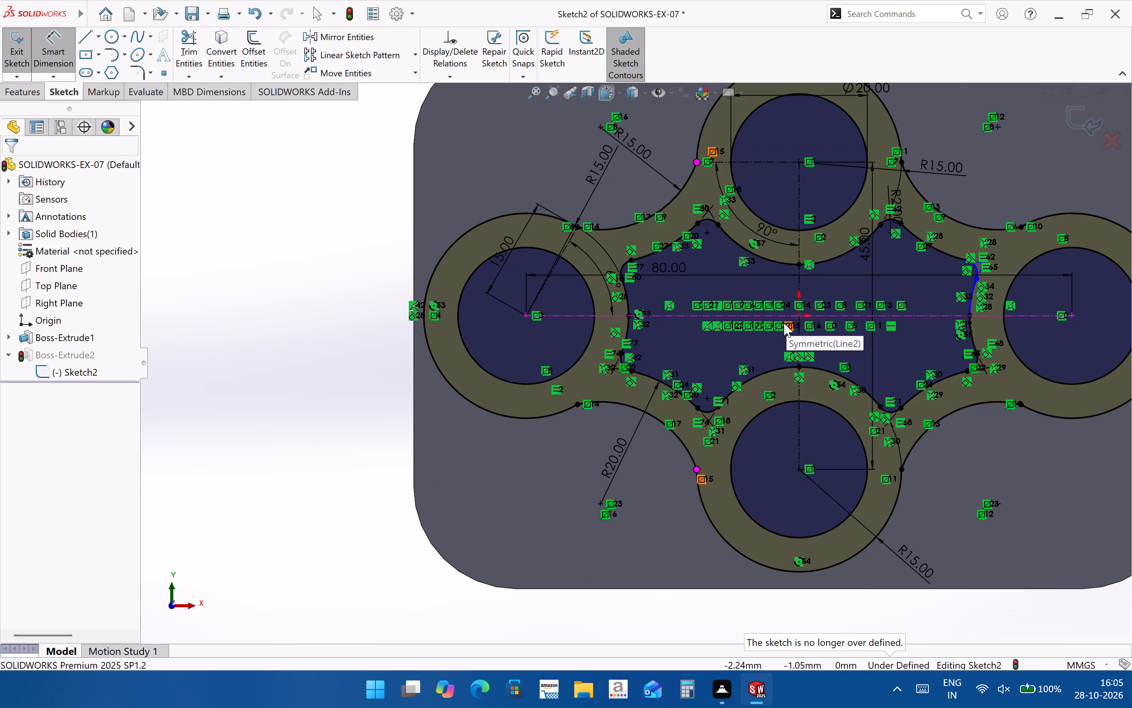
left_click(10, 352)
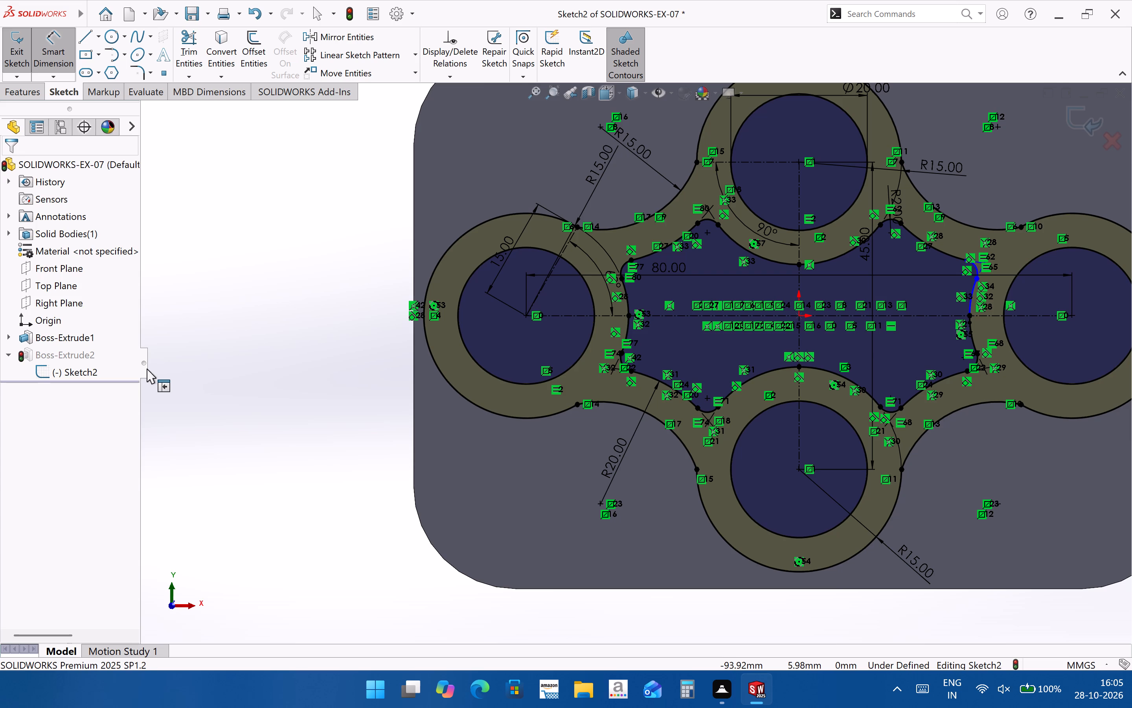
left_click(147, 368)
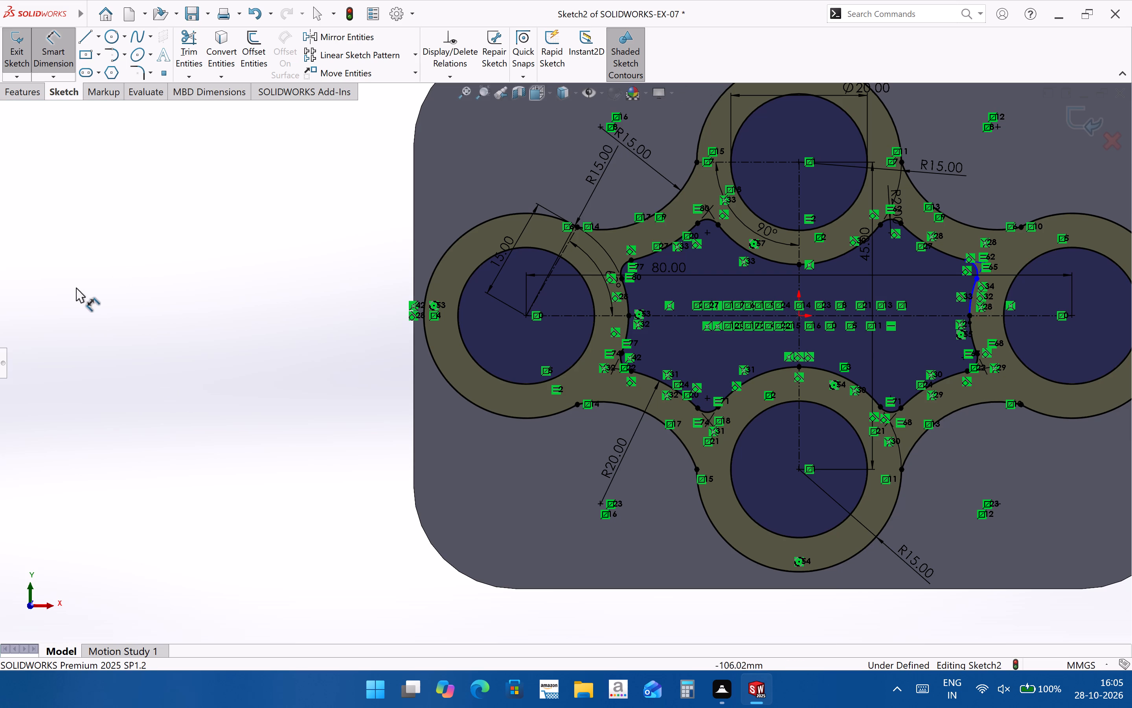
left_click(140, 374)
right_click(116, 351)
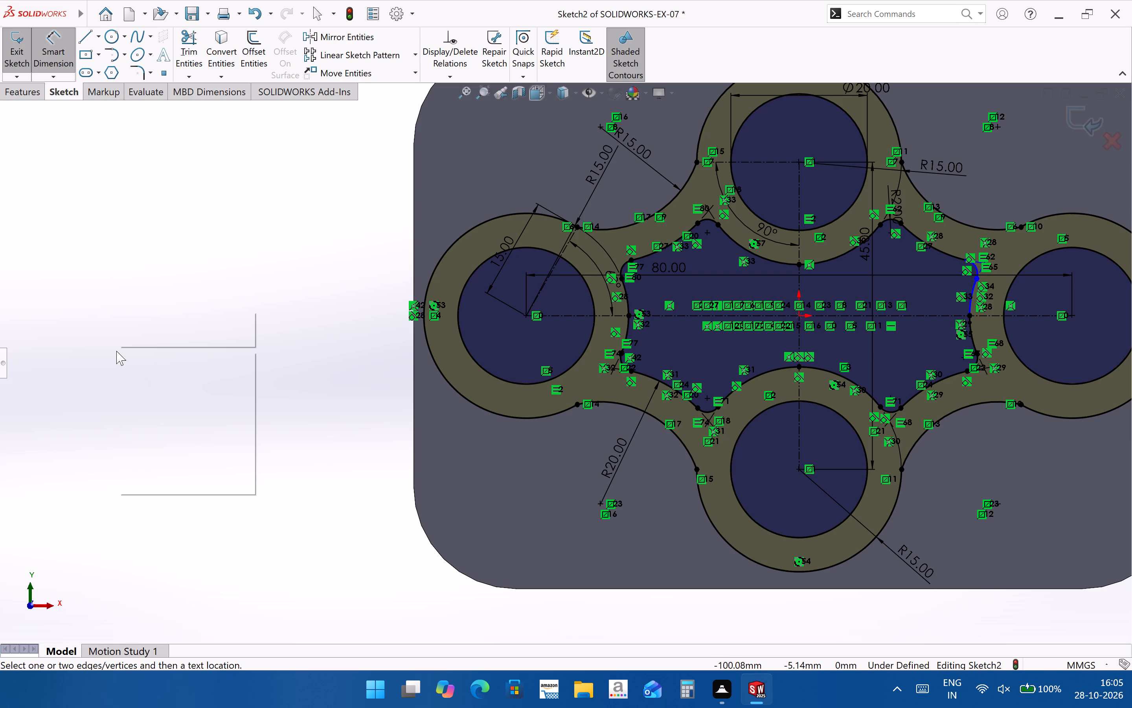
left_click(272, 262)
scroll(268, 497, "up", 2)
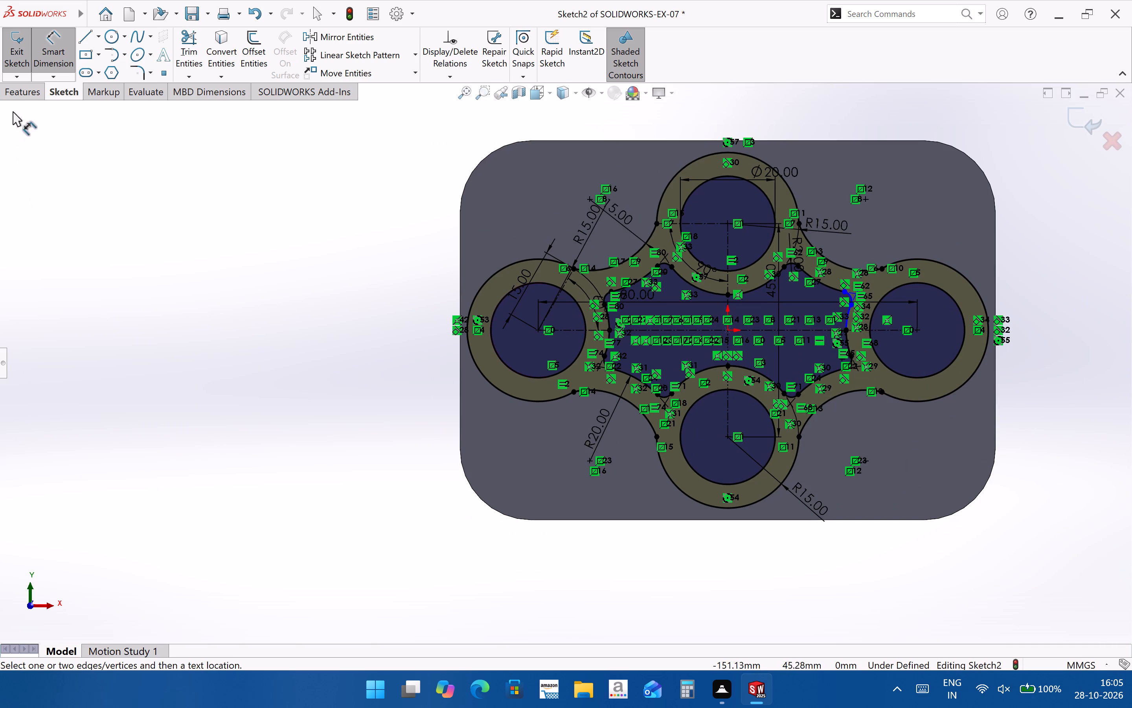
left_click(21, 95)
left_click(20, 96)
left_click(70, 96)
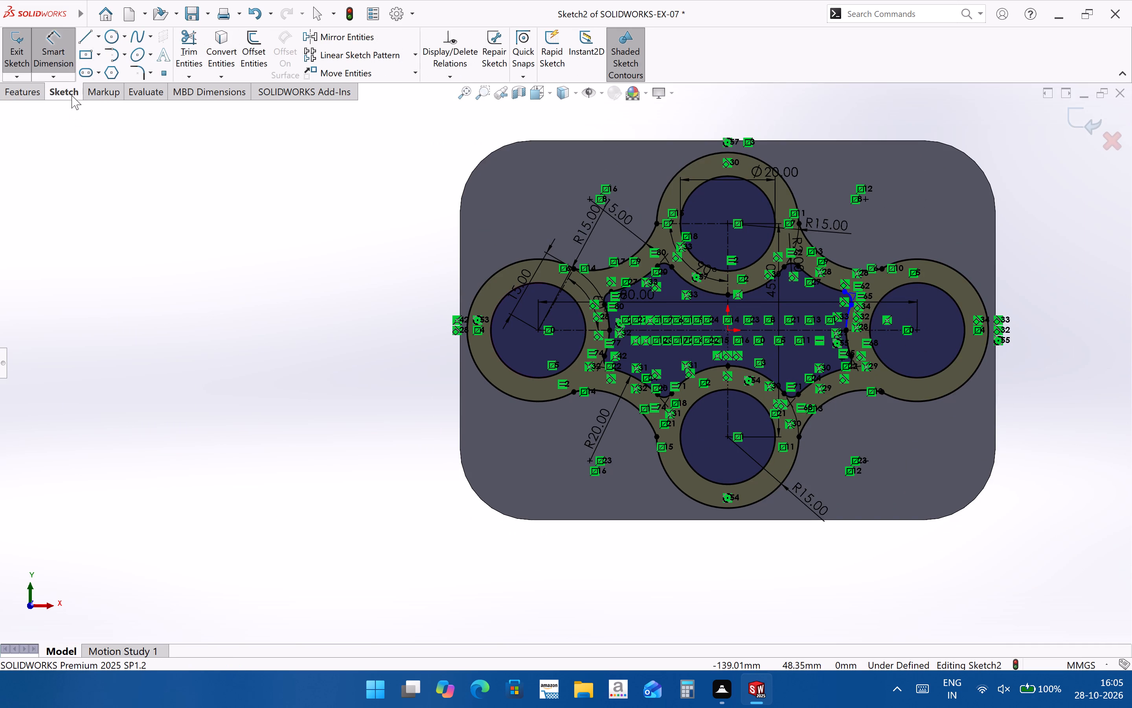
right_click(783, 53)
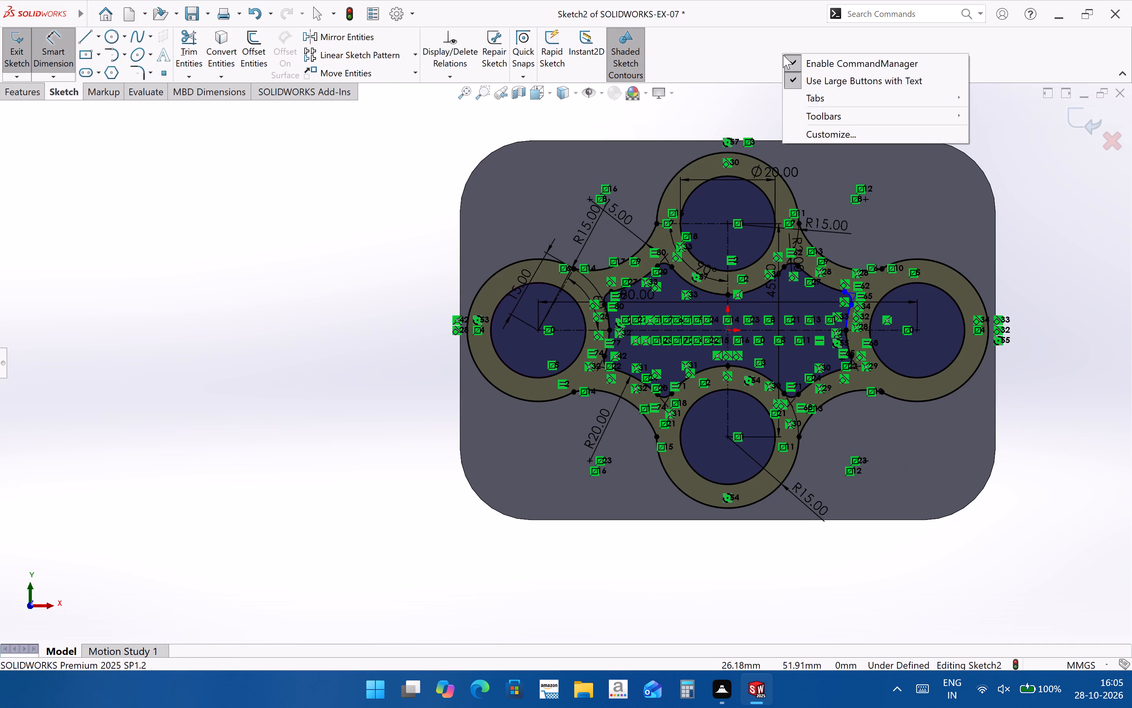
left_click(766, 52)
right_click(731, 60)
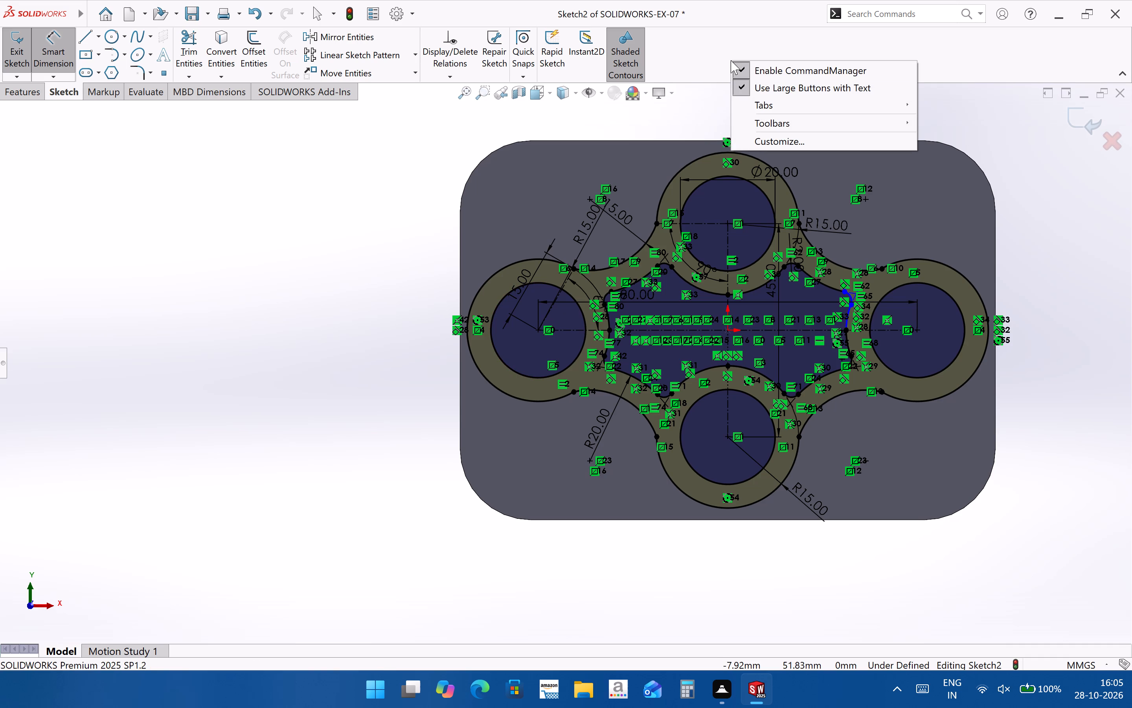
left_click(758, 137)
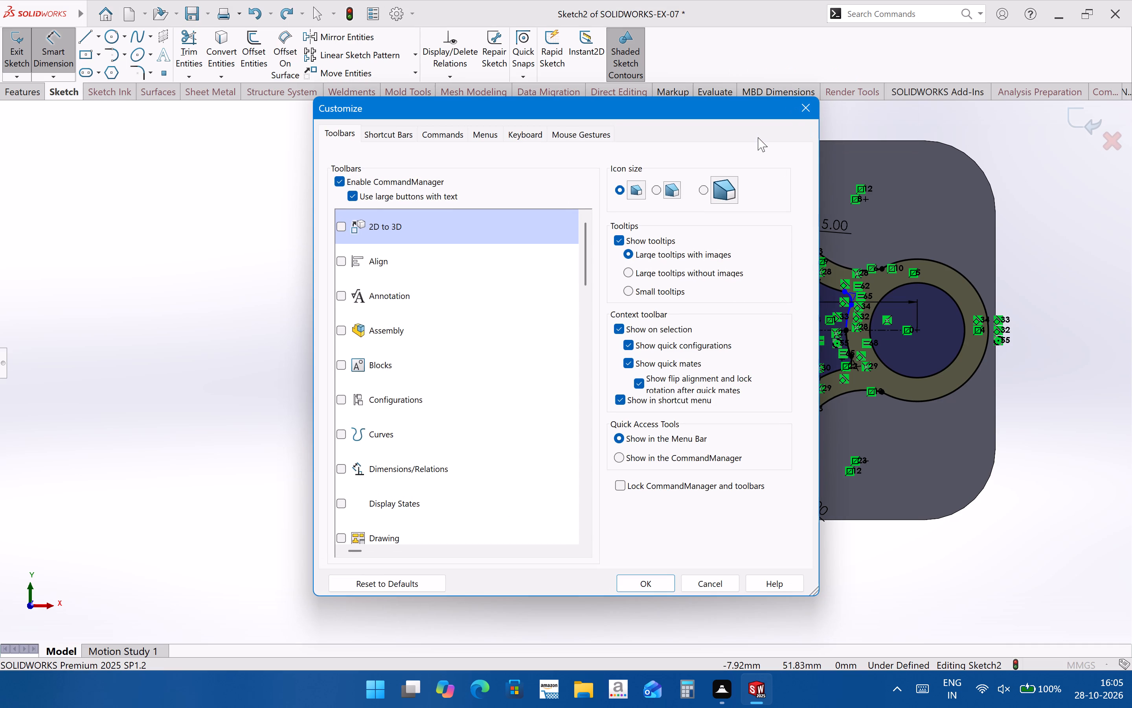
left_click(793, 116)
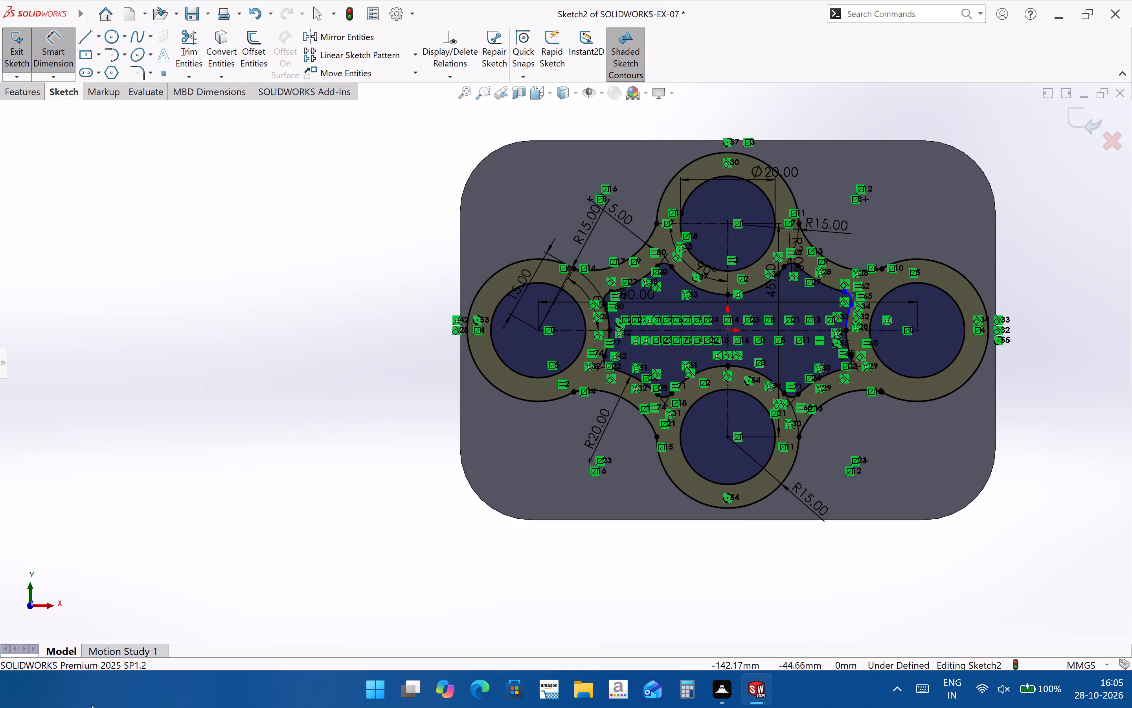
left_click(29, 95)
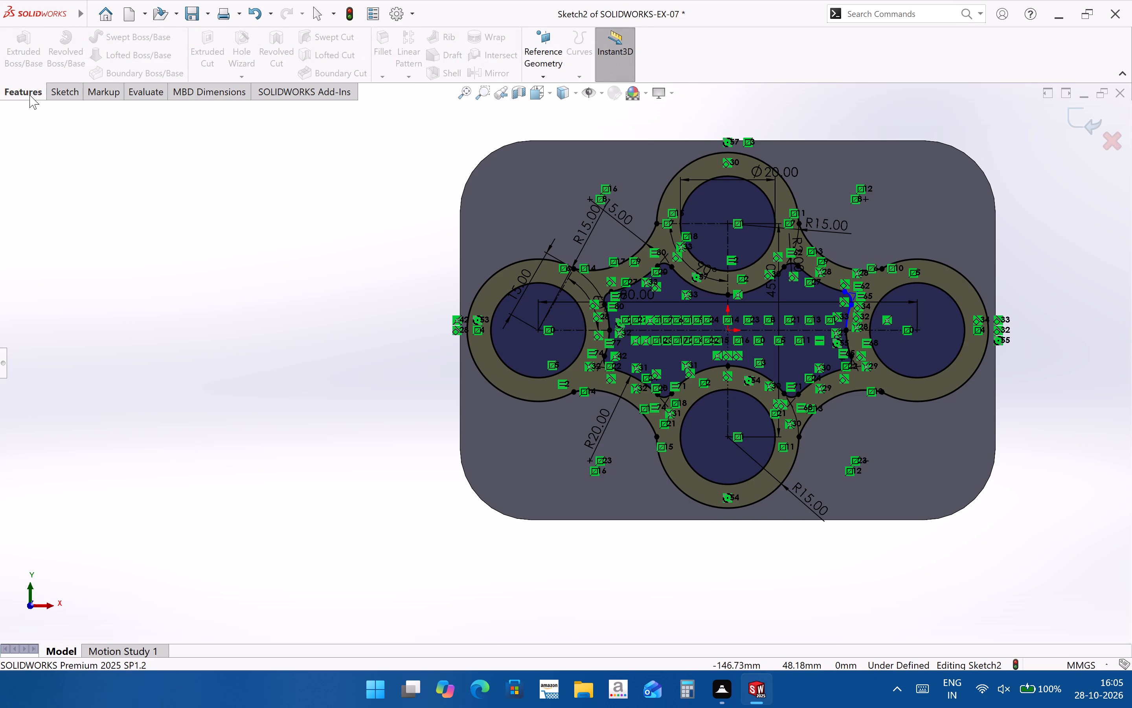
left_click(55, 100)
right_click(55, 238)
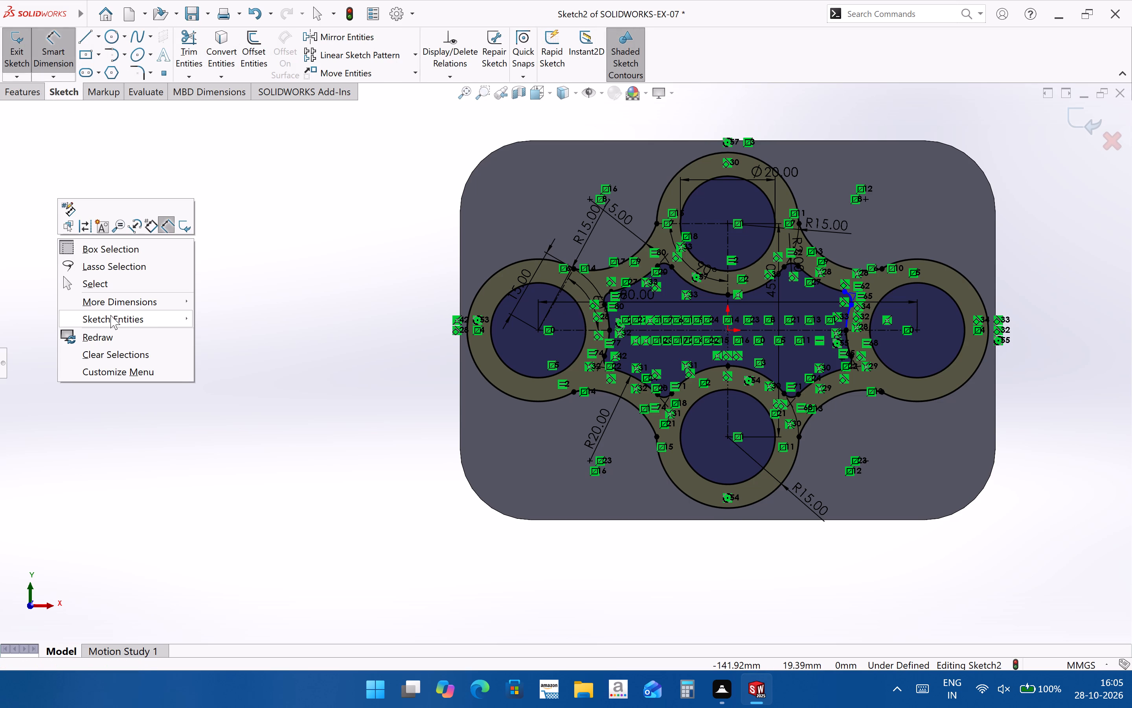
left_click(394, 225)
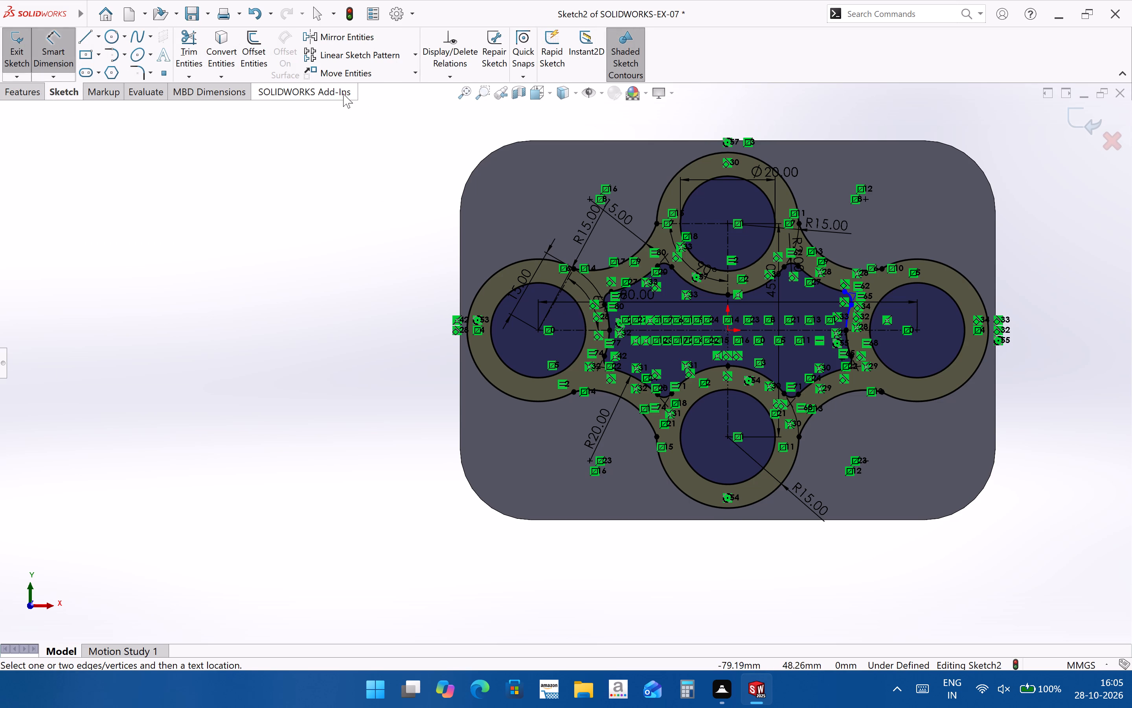
Turn on the Explode Sketch toolbar.
right_click(343, 94)
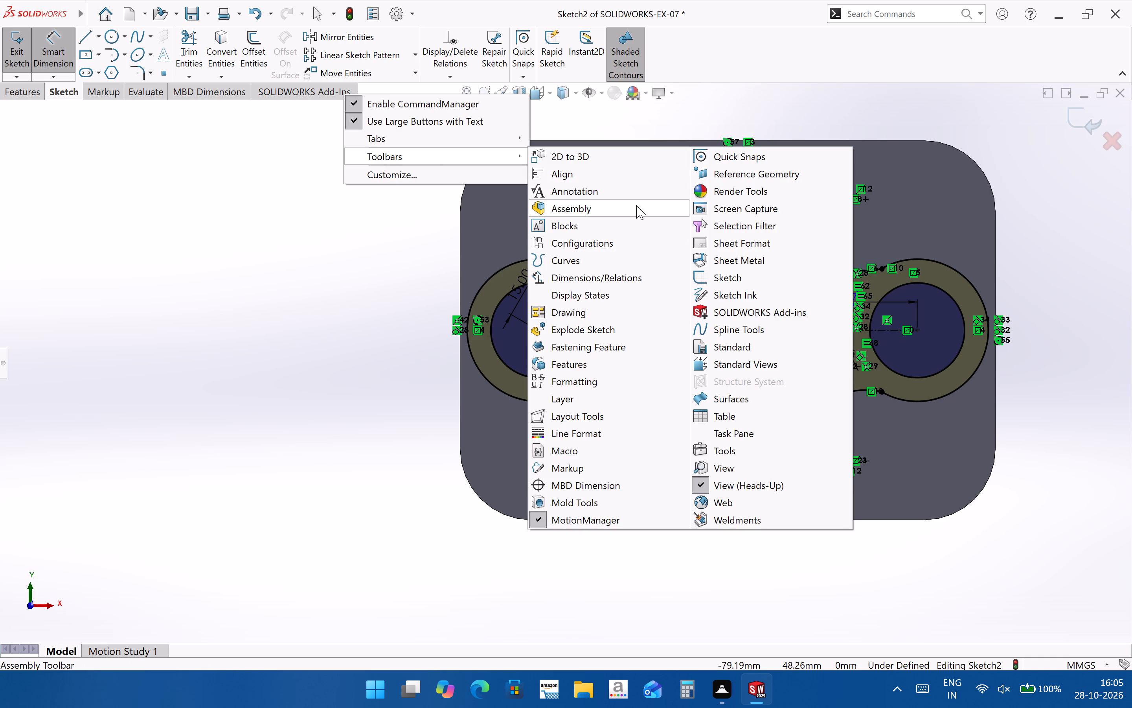
left_click(617, 327)
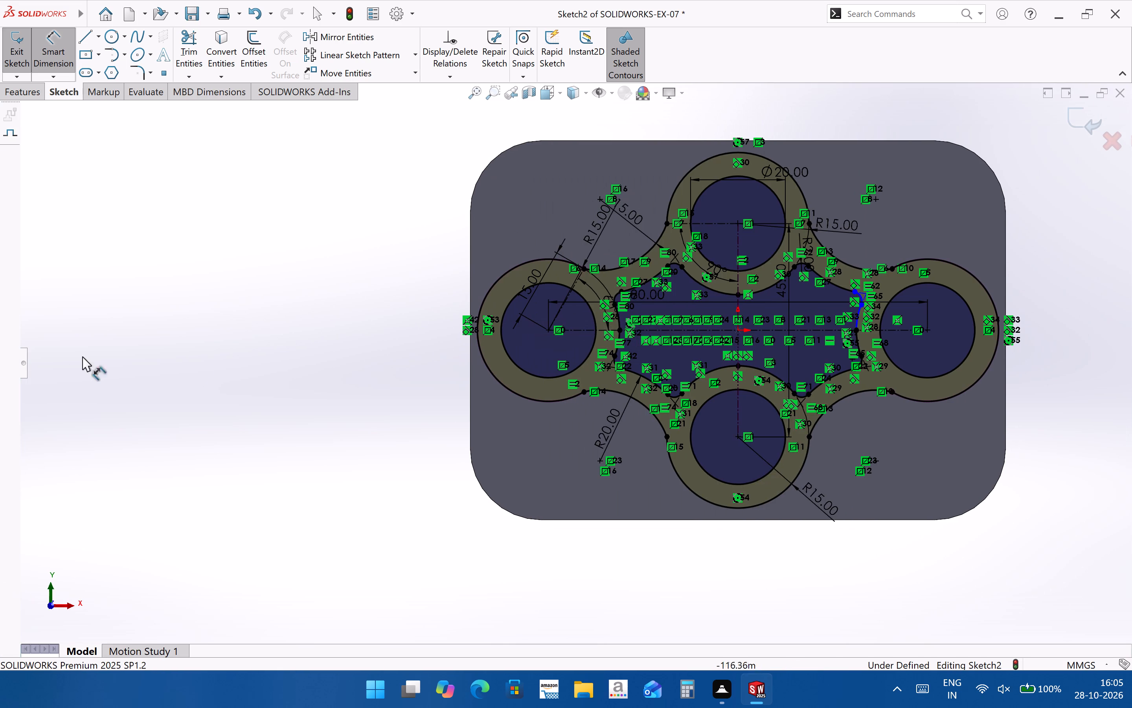
Bring back the feature tree pane and narrow it to leave more room for the model.
left_click_drag(26, 361, 262, 391)
left_click_drag(265, 365, 228, 362)
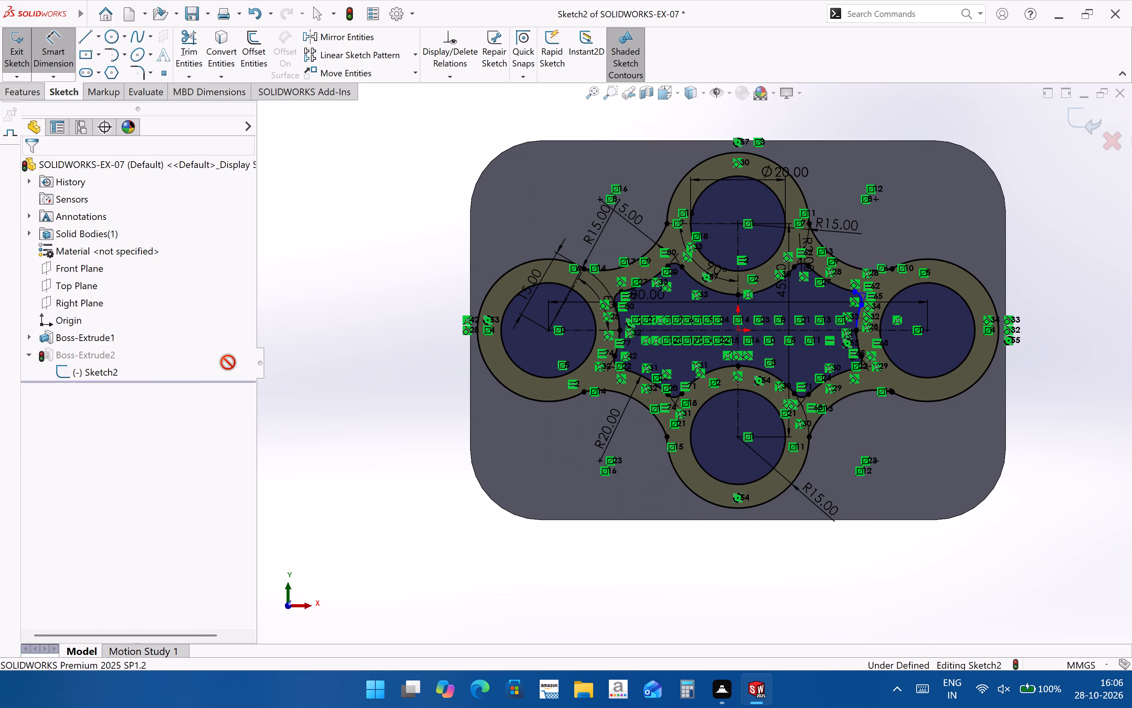
left_click_drag(262, 365, 153, 363)
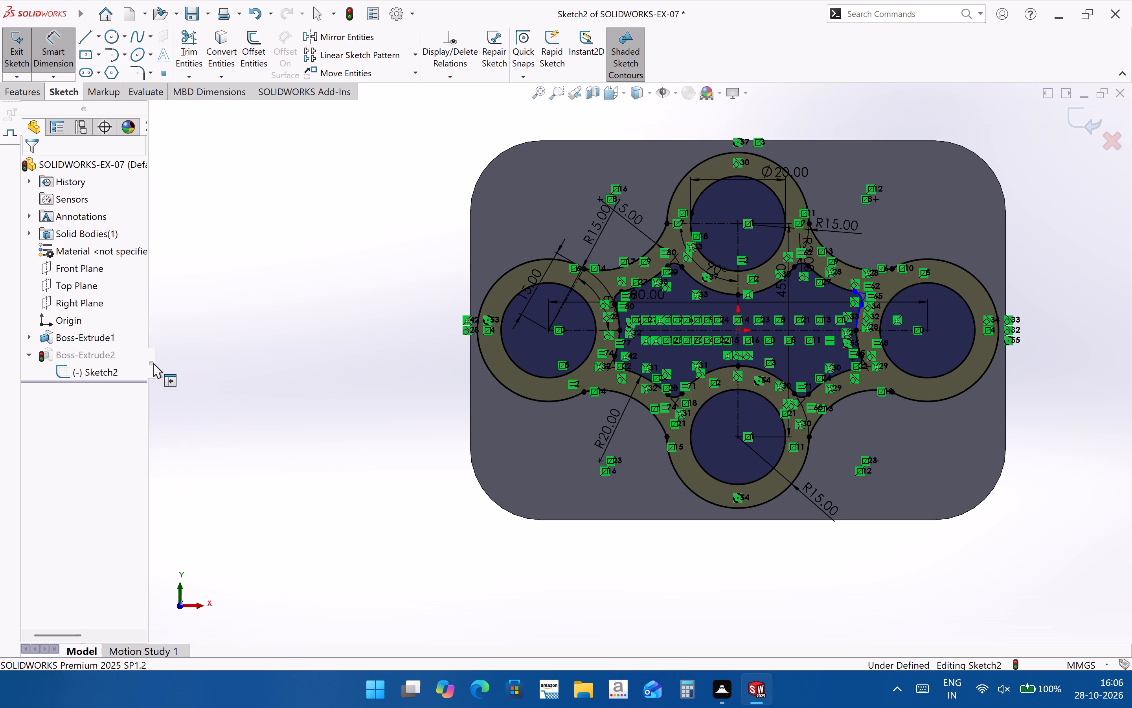
left_click_drag(153, 363, 158, 363)
left_click(261, 453)
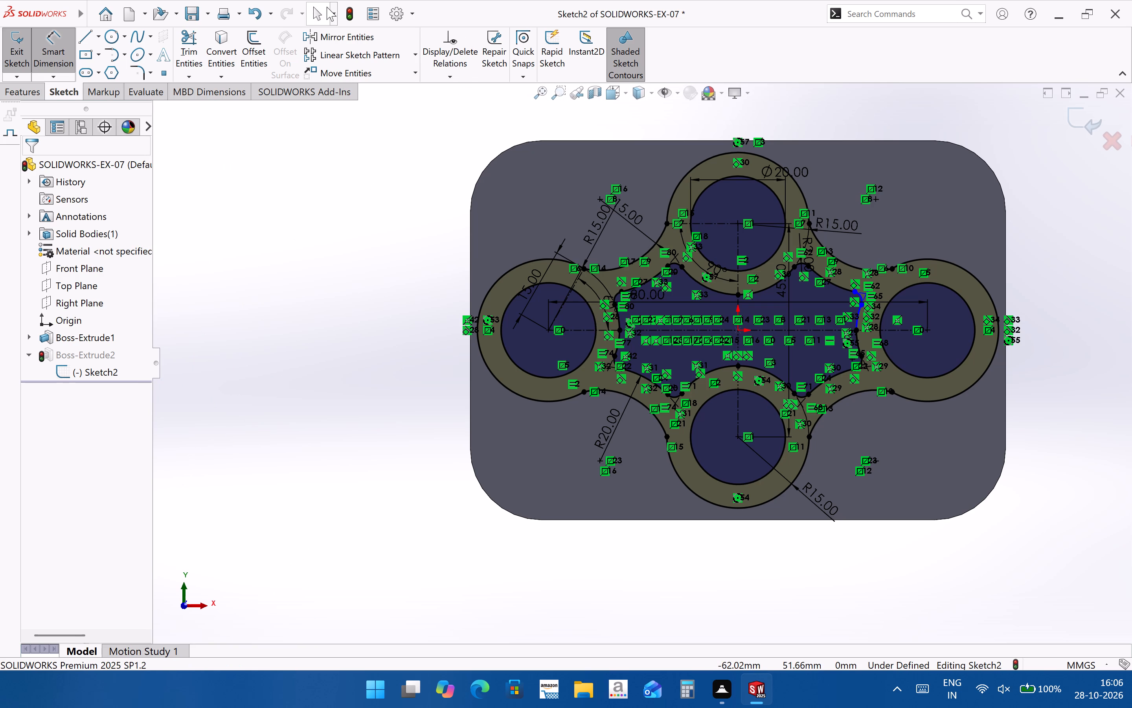
Rebuild the part to close the four-lobed boss sketch.
left_click(344, 17)
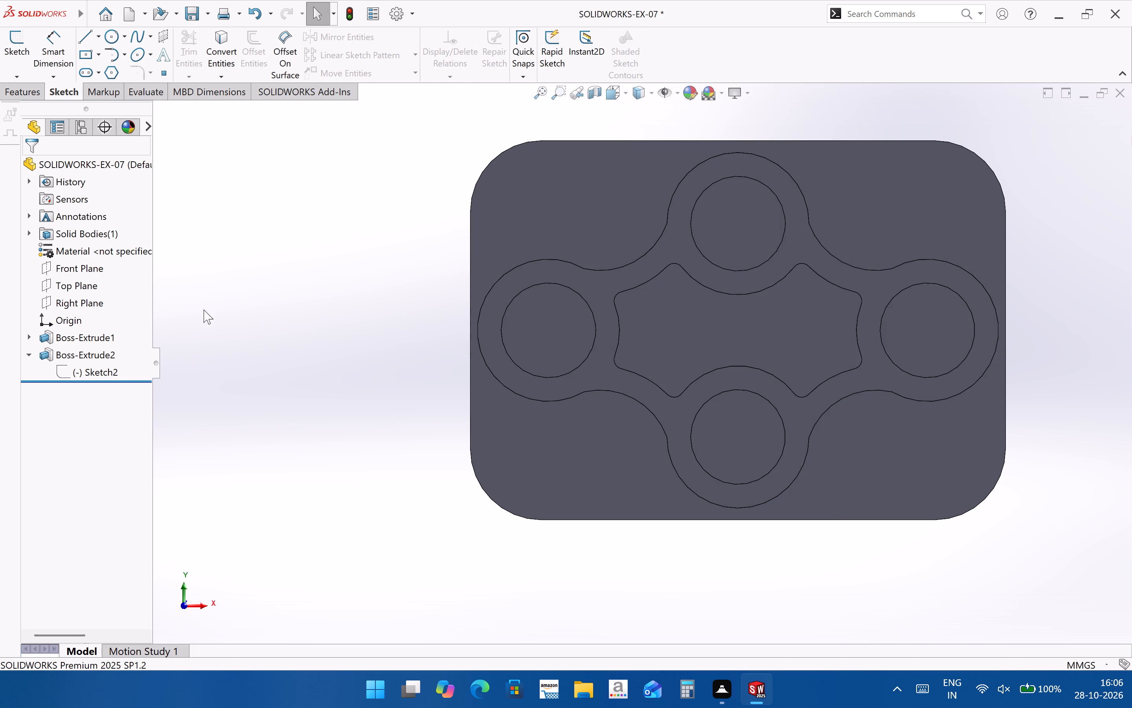
scroll(703, 313, "down", 1)
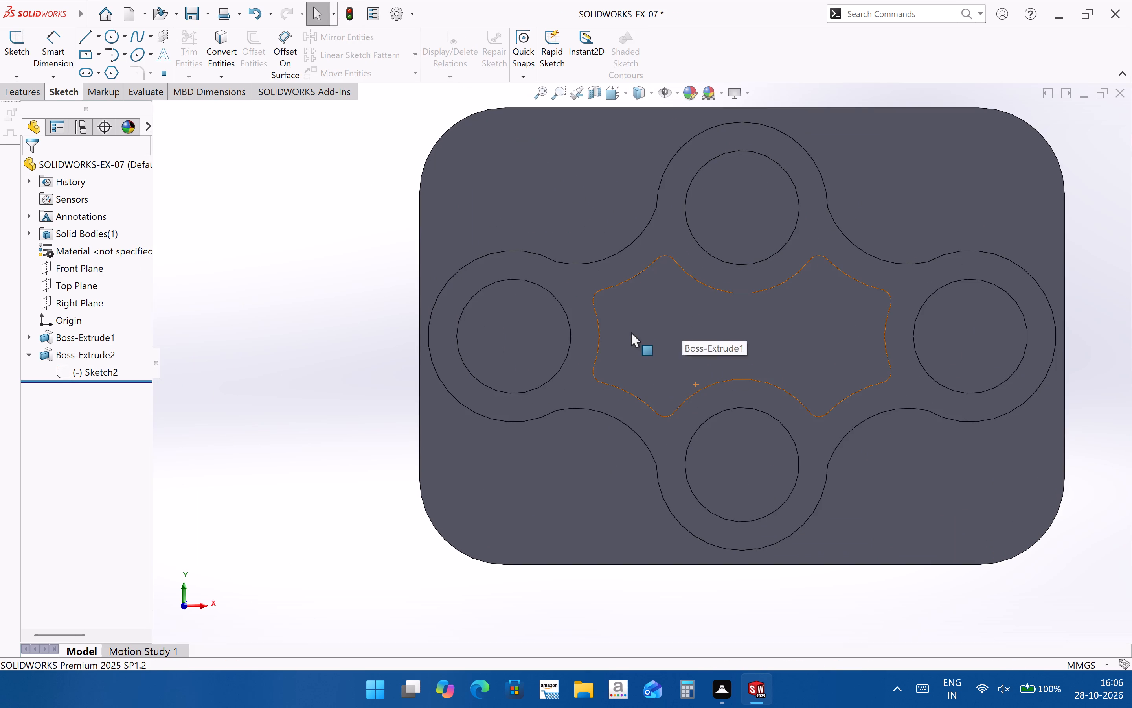
middle_click_drag(630, 332, 599, 302)
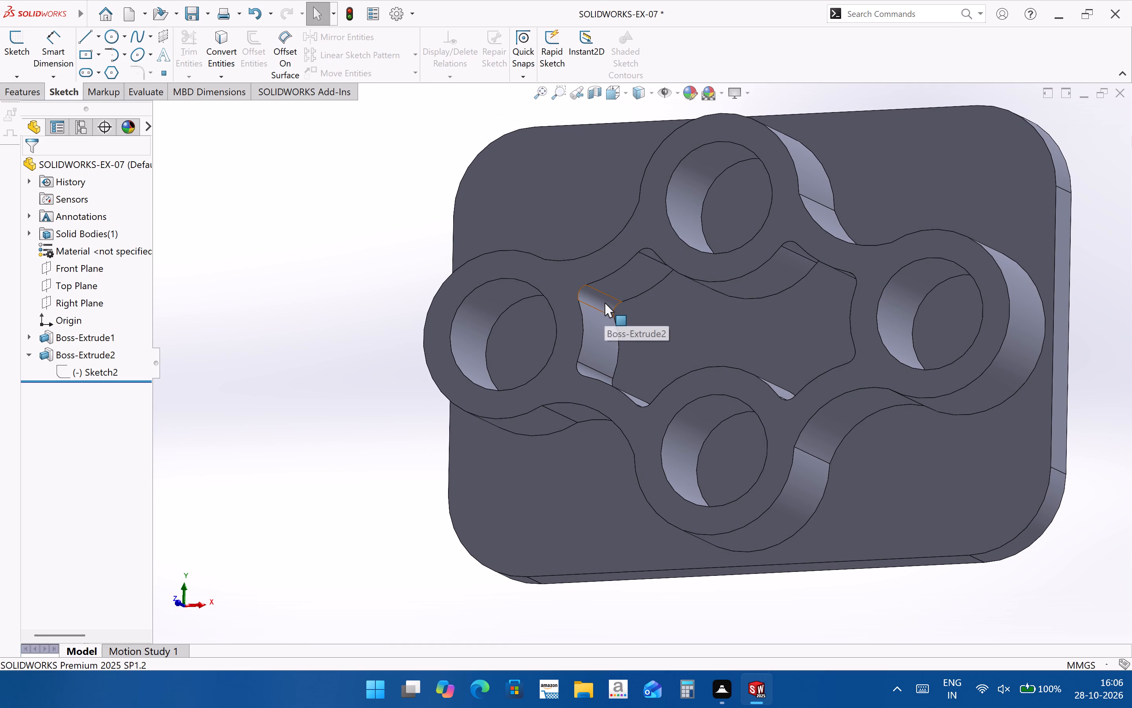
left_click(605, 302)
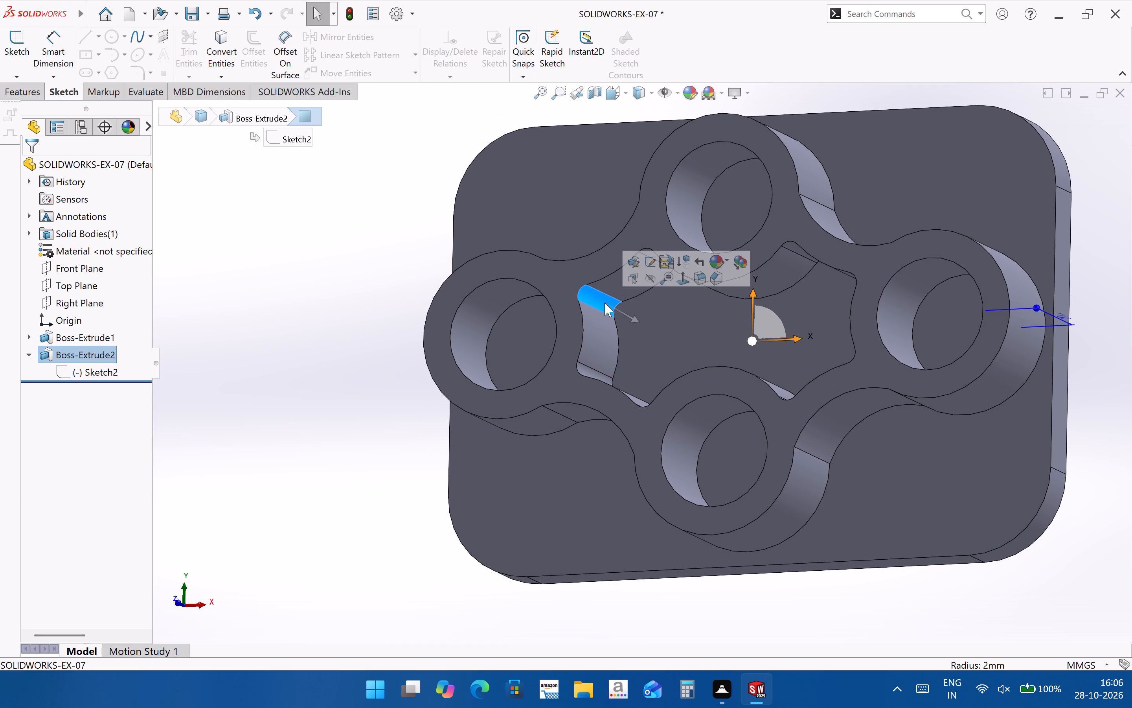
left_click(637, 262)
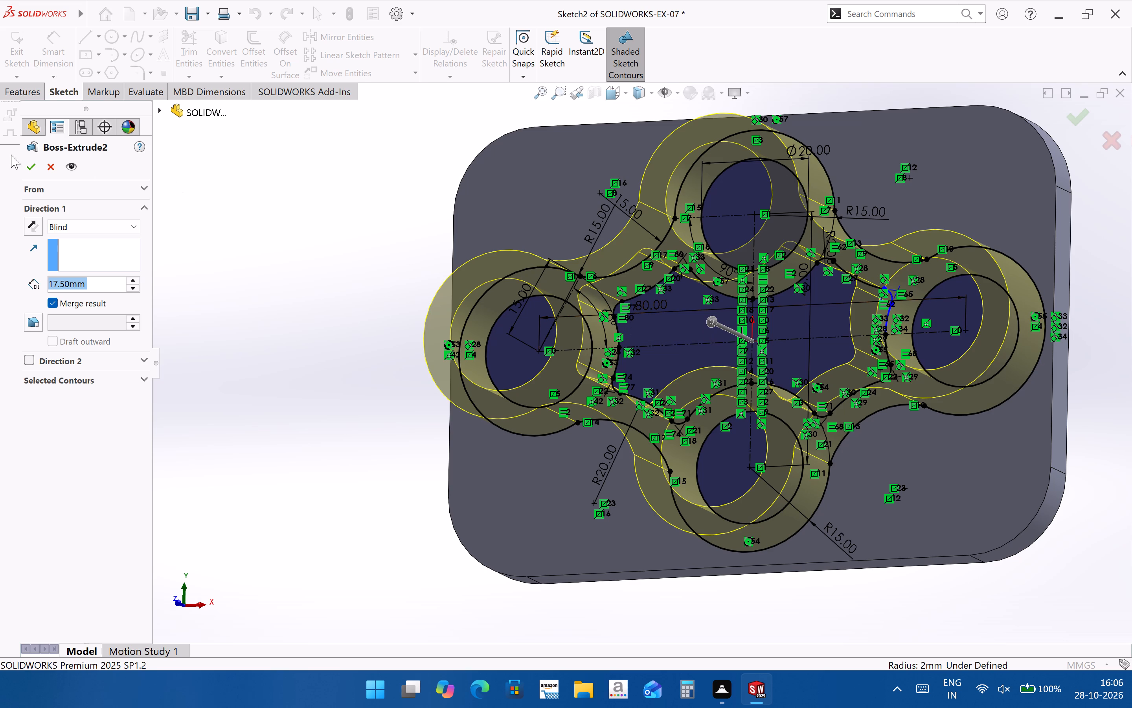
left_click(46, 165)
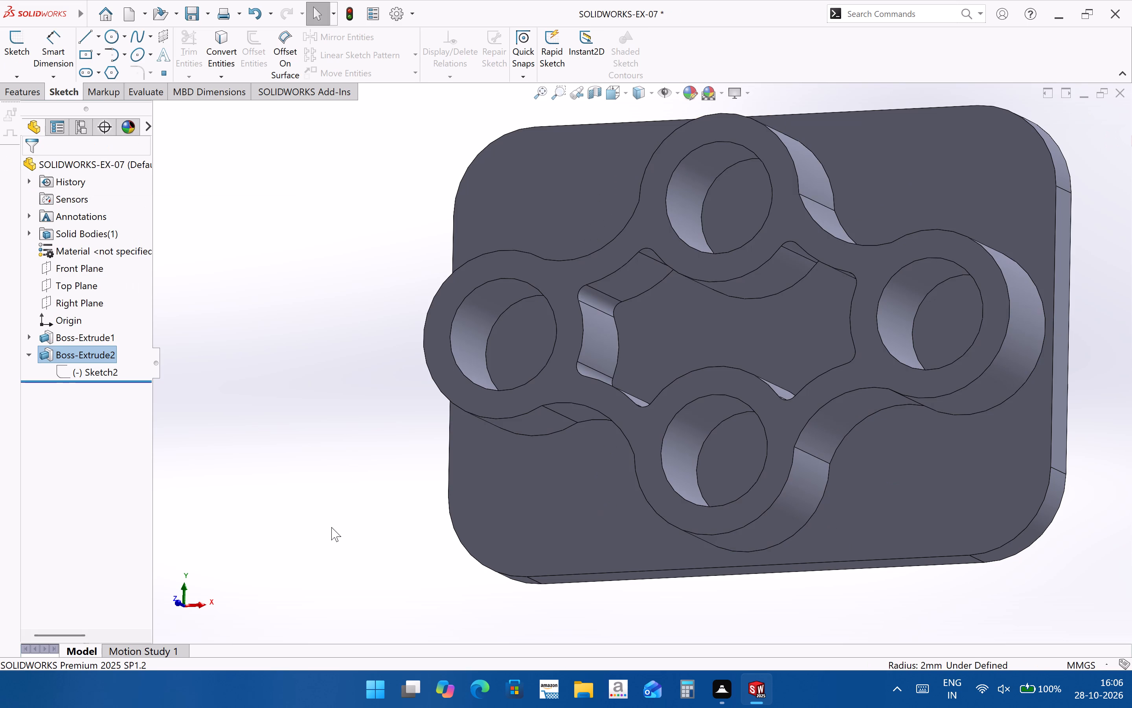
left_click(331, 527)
Examine the inner pocket's walls and corner fillets on the solid four-lobed boss.
scroll(386, 490, "up", 3)
scroll(757, 341, "down", 3)
scroll(683, 342, "down", 2)
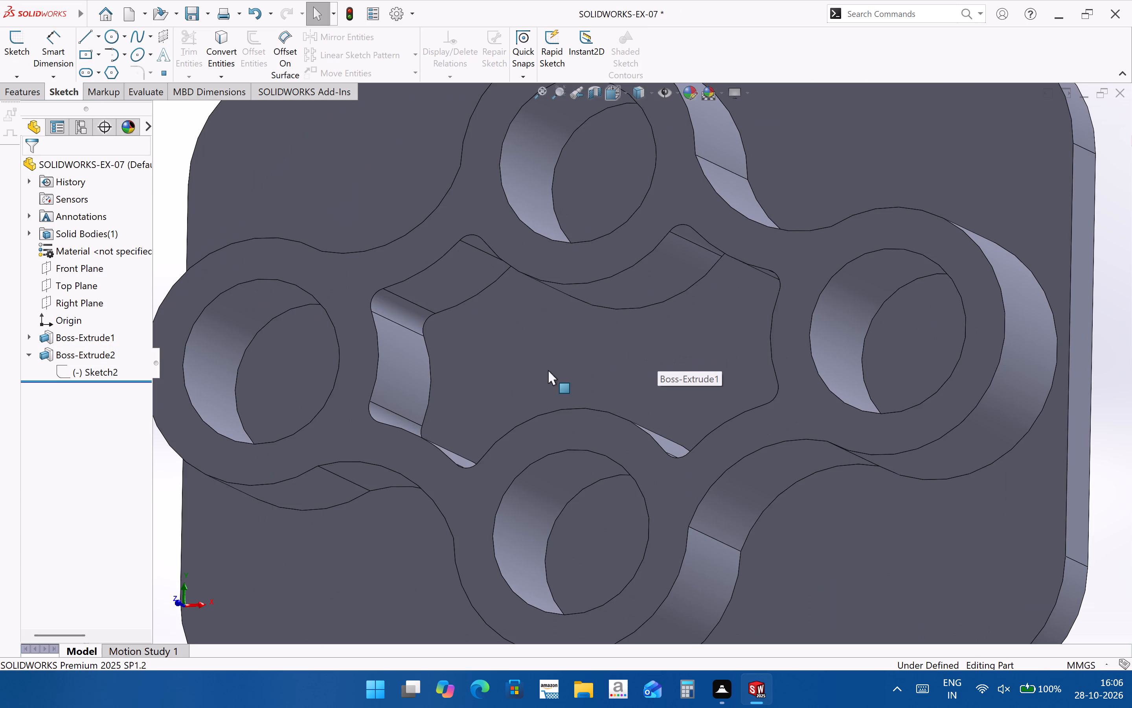
middle_click_drag(522, 384, 549, 391)
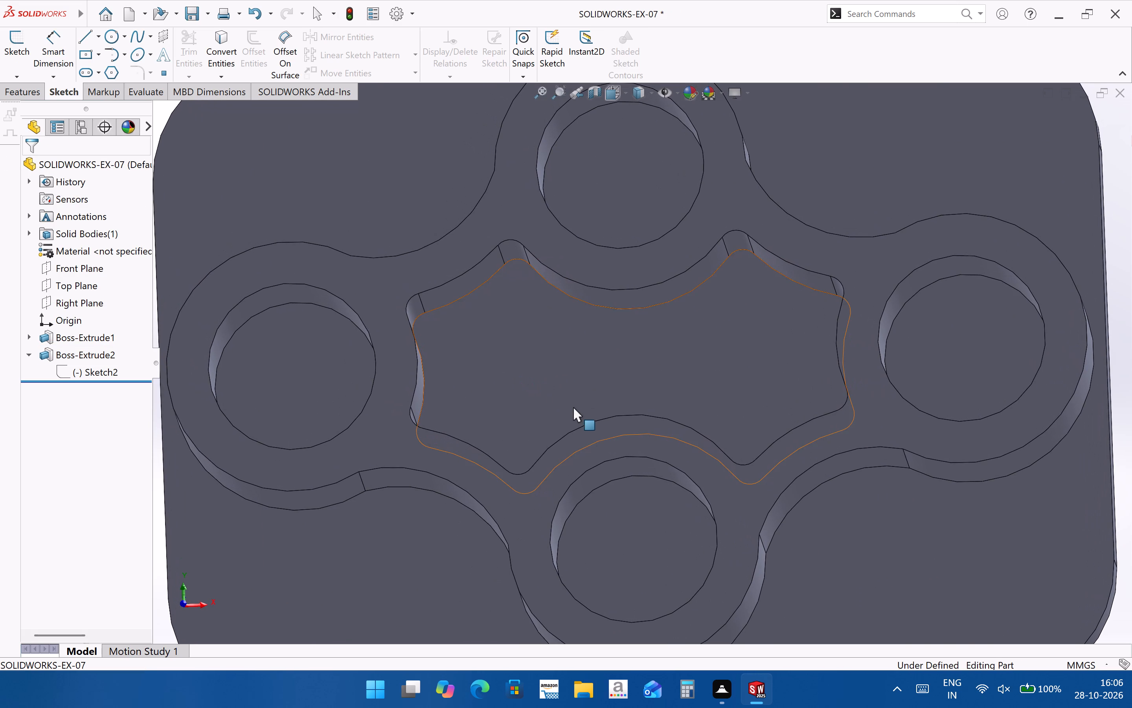
scroll(587, 420, "up", 1)
scroll(709, 315, "up", 3)
left_click(943, 564)
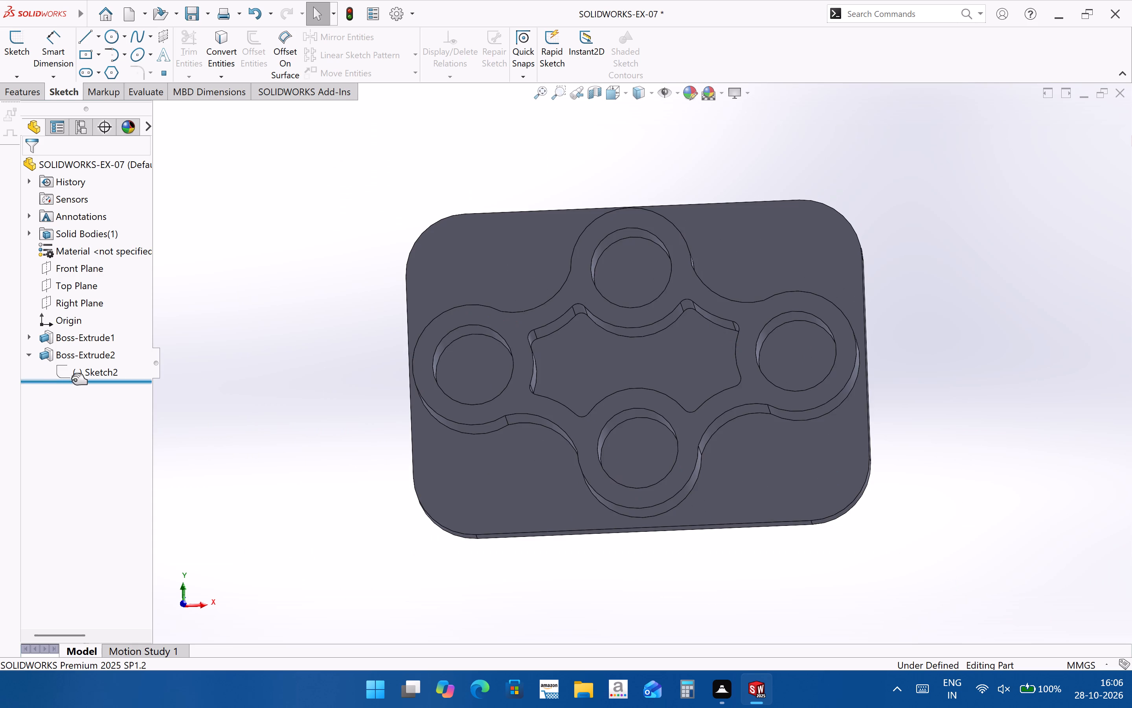
Reopen the four-lobed boss sketch, Sketch2, for editing.
left_click(86, 364)
left_click(104, 338)
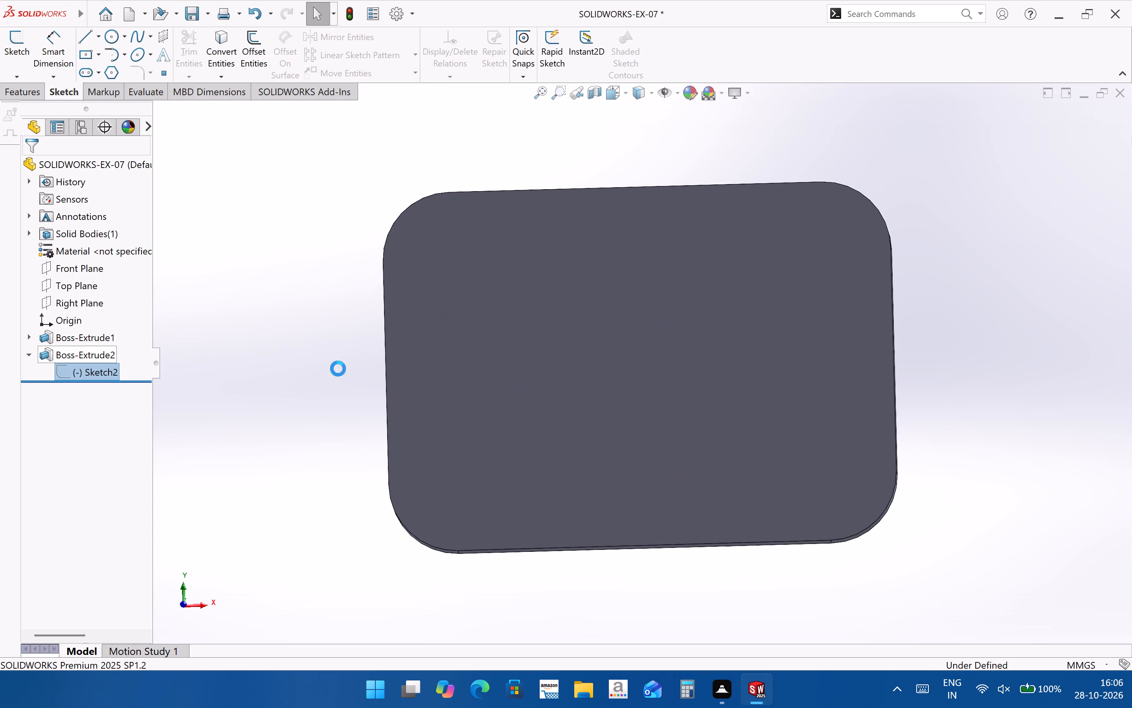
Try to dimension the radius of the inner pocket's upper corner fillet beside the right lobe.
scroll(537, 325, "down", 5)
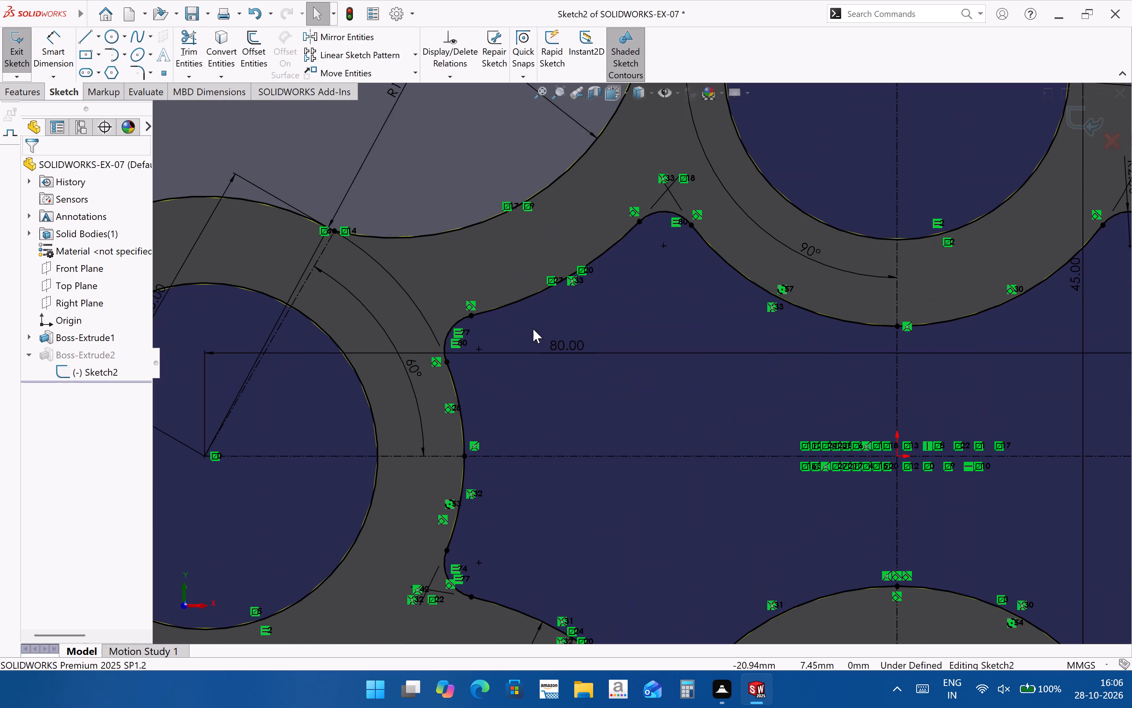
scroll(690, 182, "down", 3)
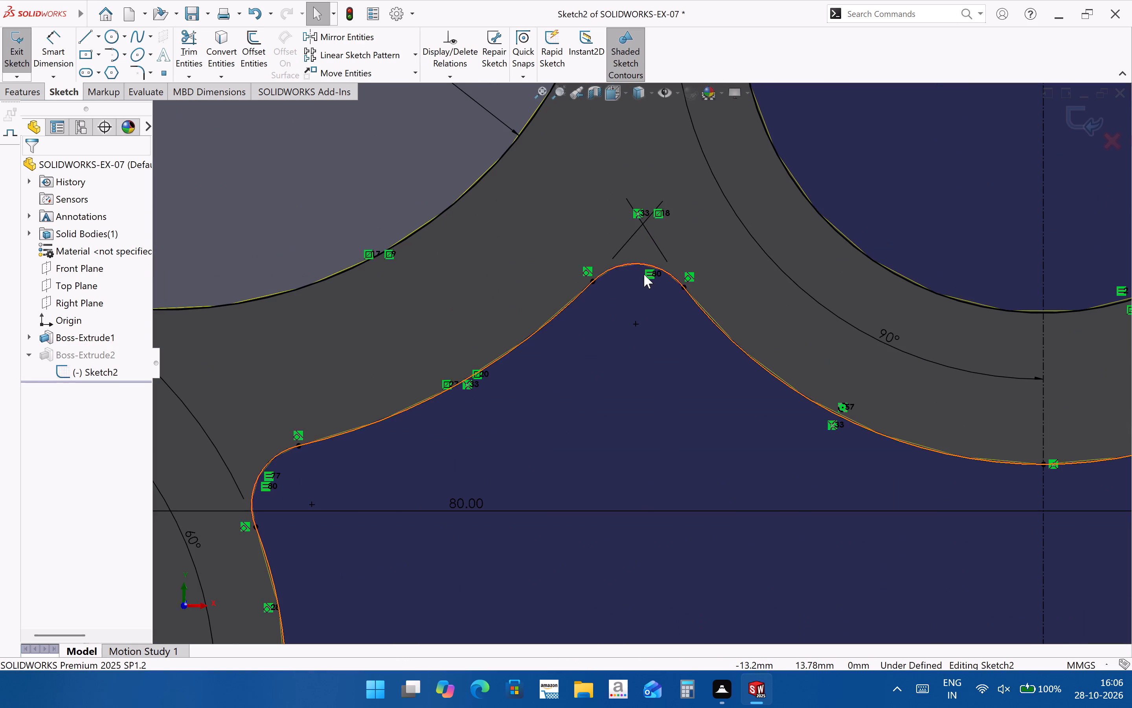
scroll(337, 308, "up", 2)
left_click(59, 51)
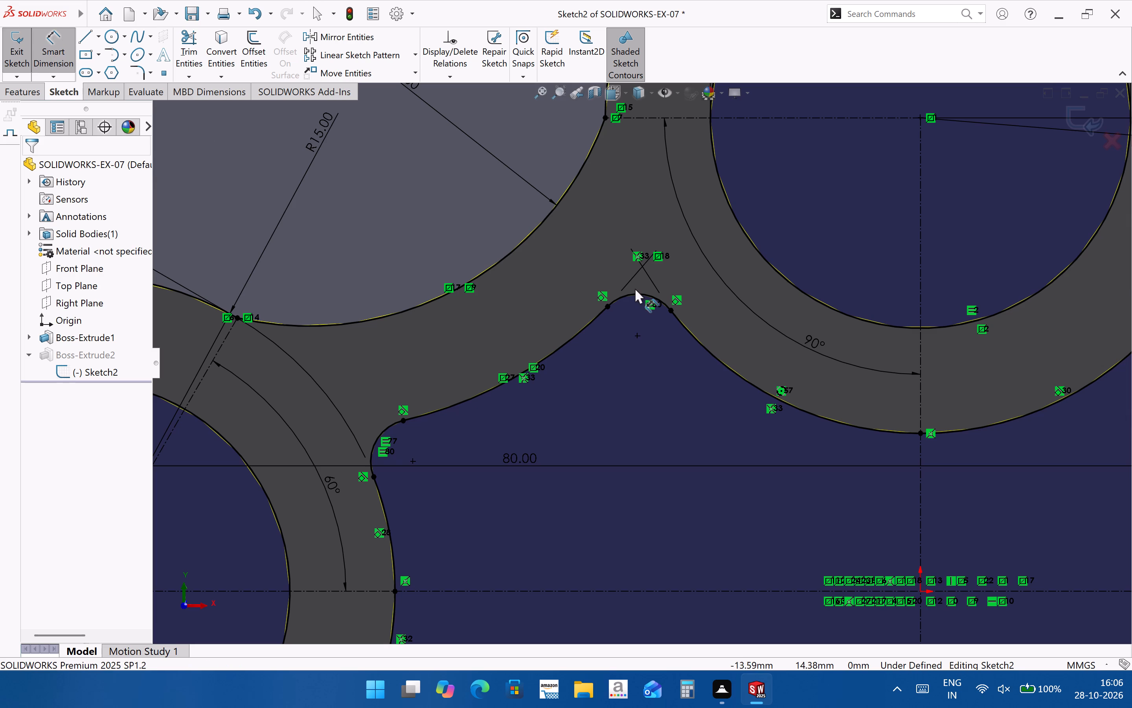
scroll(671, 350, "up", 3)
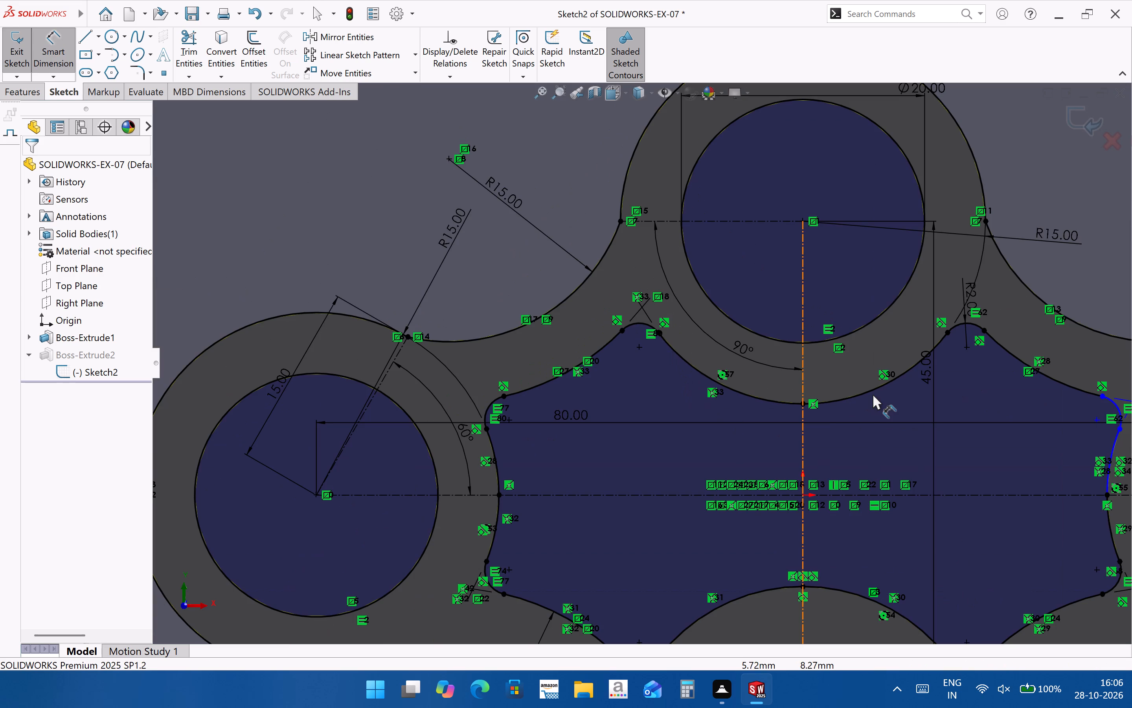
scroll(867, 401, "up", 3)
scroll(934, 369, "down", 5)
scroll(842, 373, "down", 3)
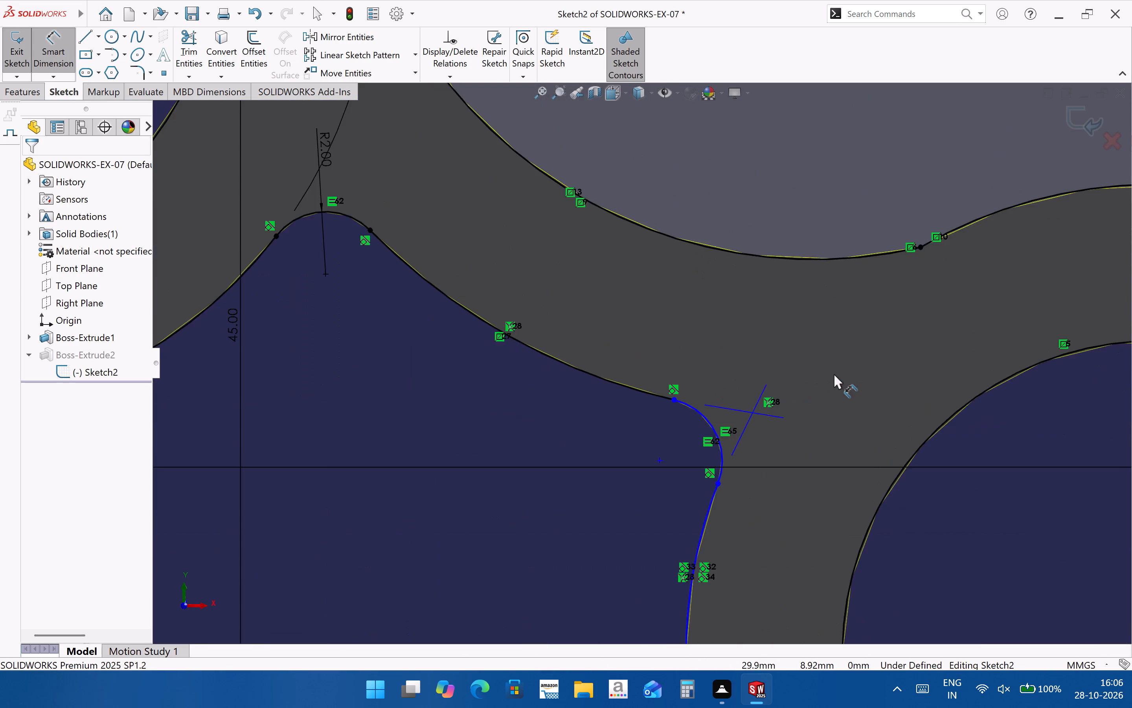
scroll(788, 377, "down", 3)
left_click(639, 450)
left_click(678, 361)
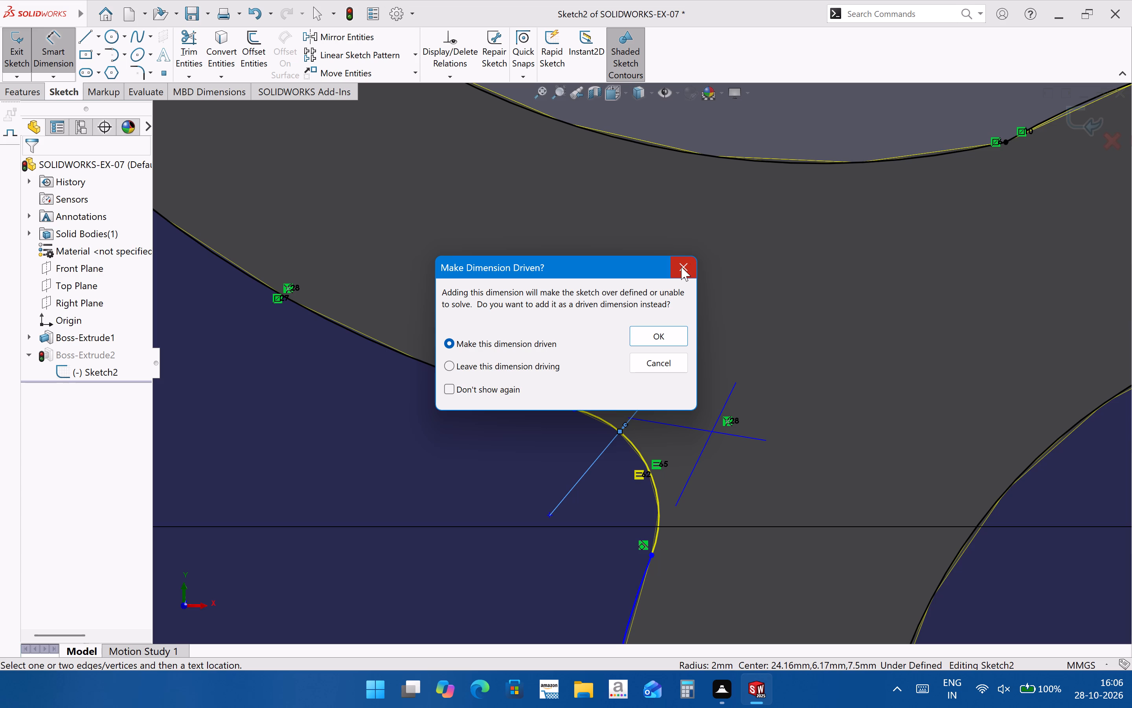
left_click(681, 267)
Examine the inner pocket's corner fillet between the lower and right lobes, including its equal-radius relations.
scroll(678, 450, "up", 8)
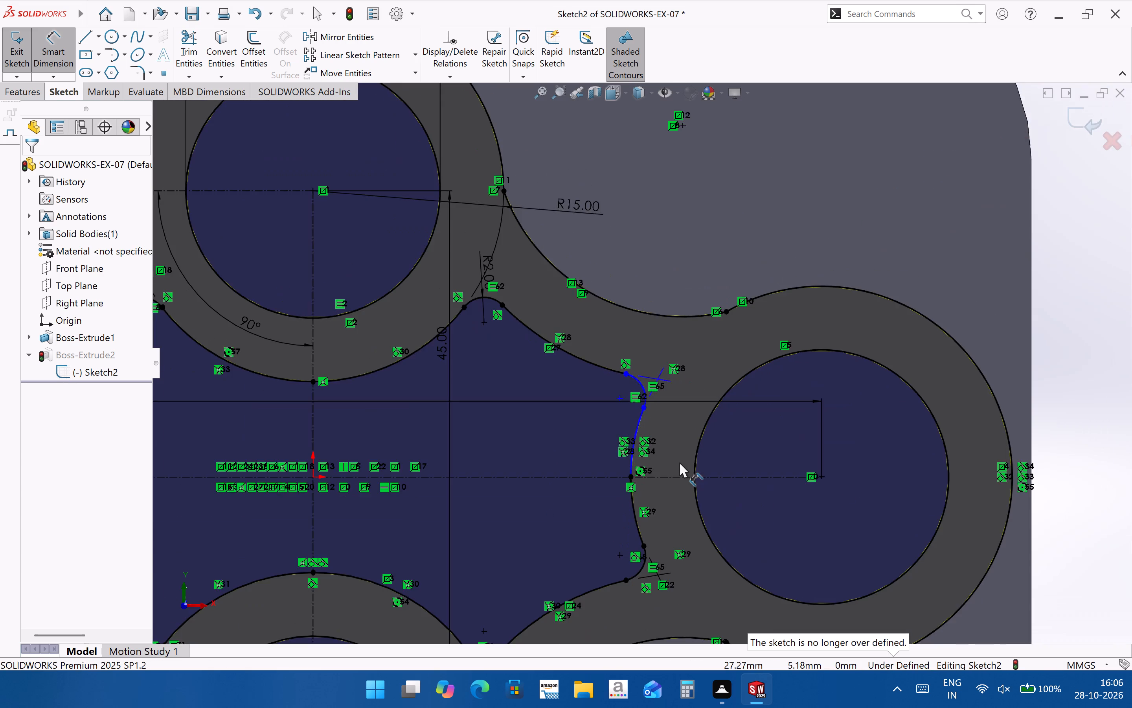
scroll(679, 463, "up", 2)
scroll(580, 558, "down", 3)
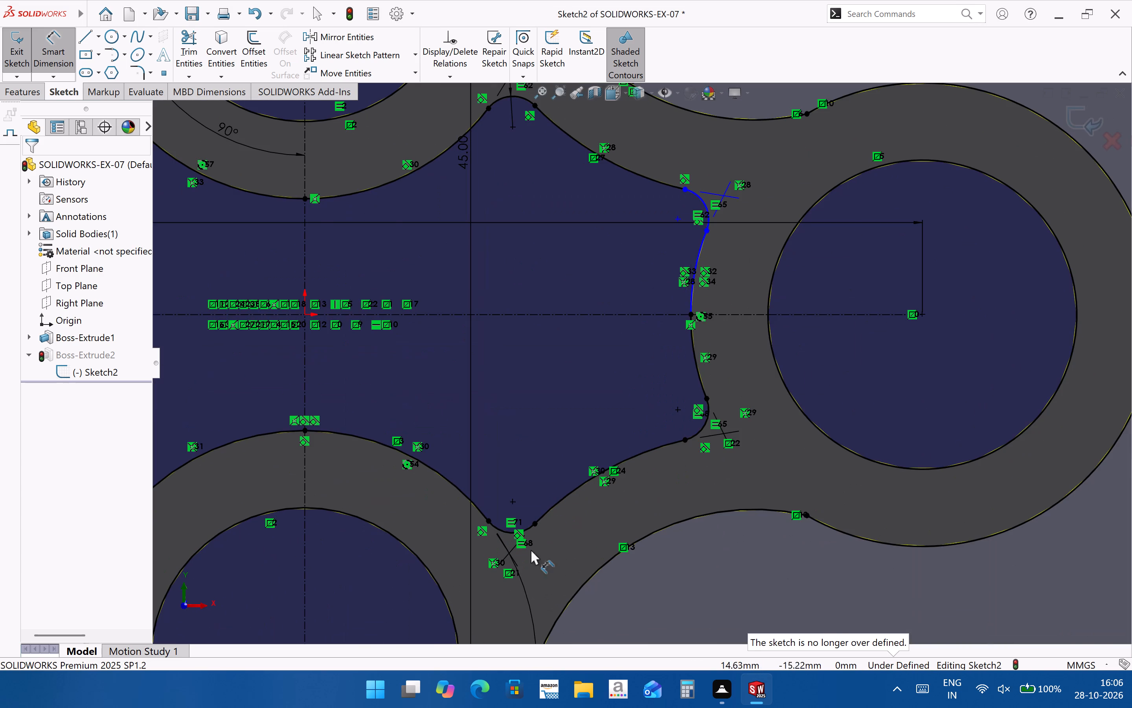
scroll(550, 487, "up", 4)
scroll(587, 463, "down", 4)
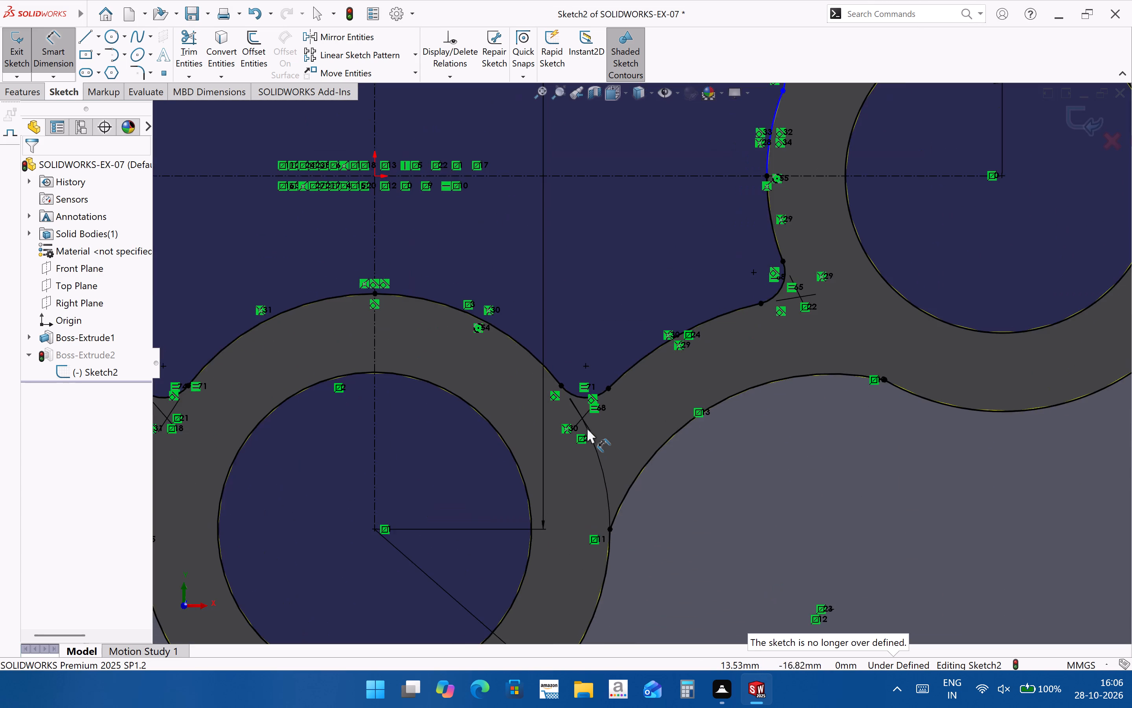
scroll(587, 407, "down", 6)
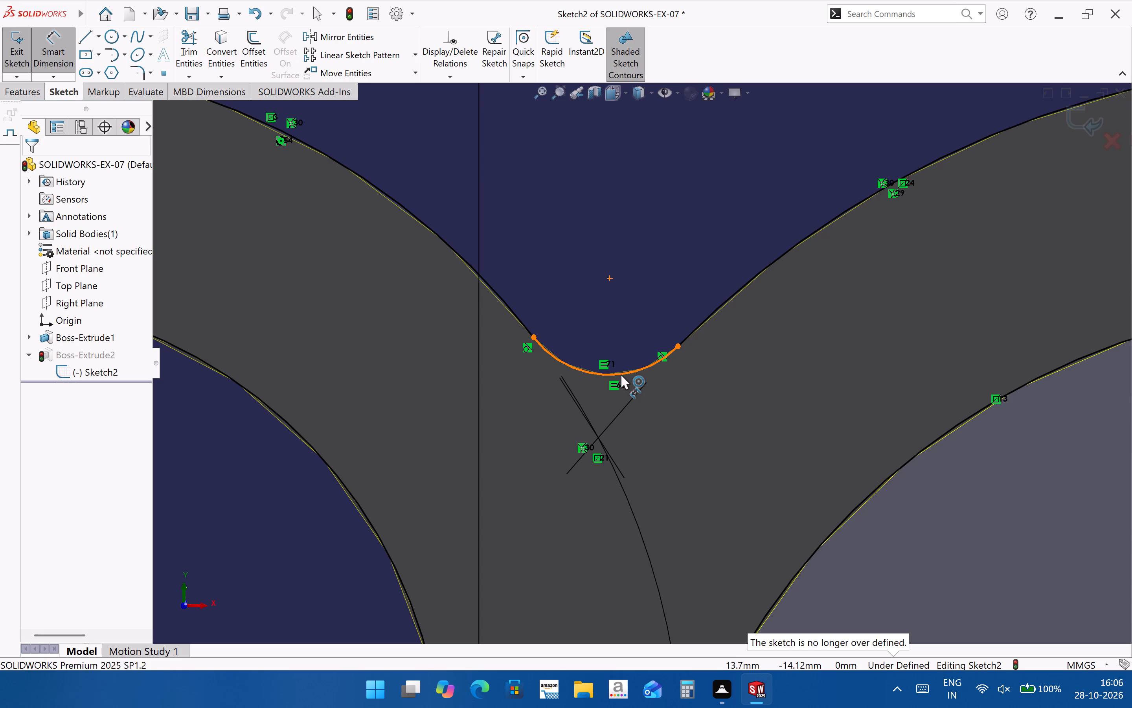
scroll(640, 350, "down", 6)
scroll(614, 419, "down", 3)
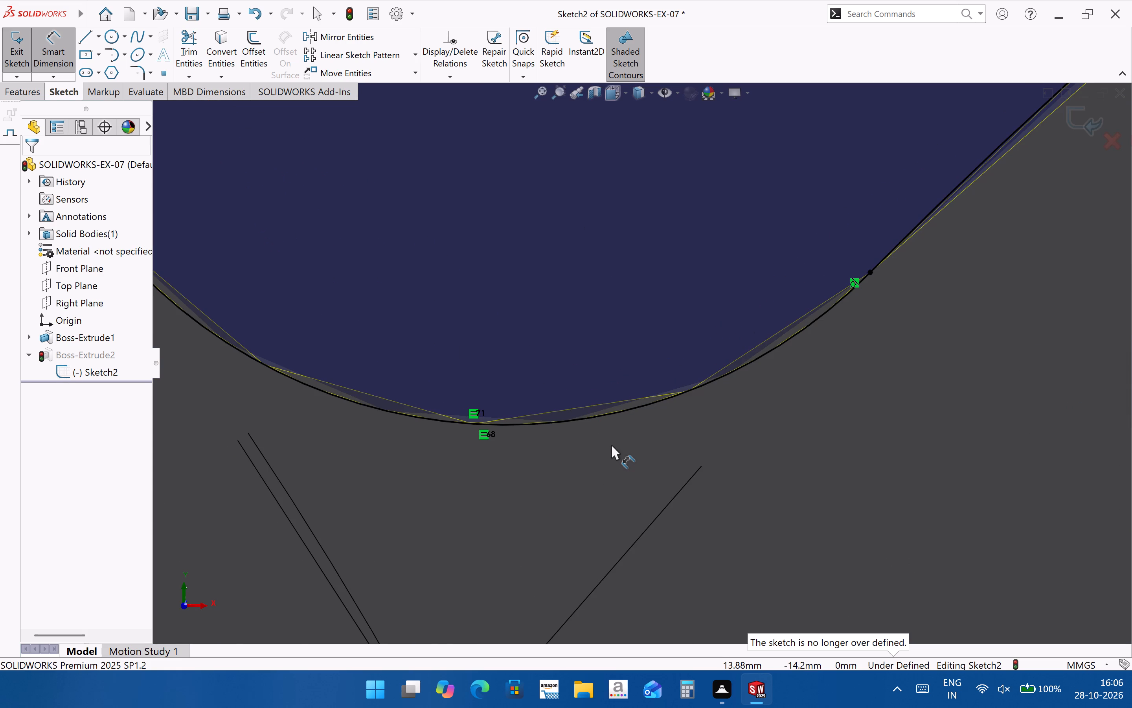
scroll(490, 435, "down", 7)
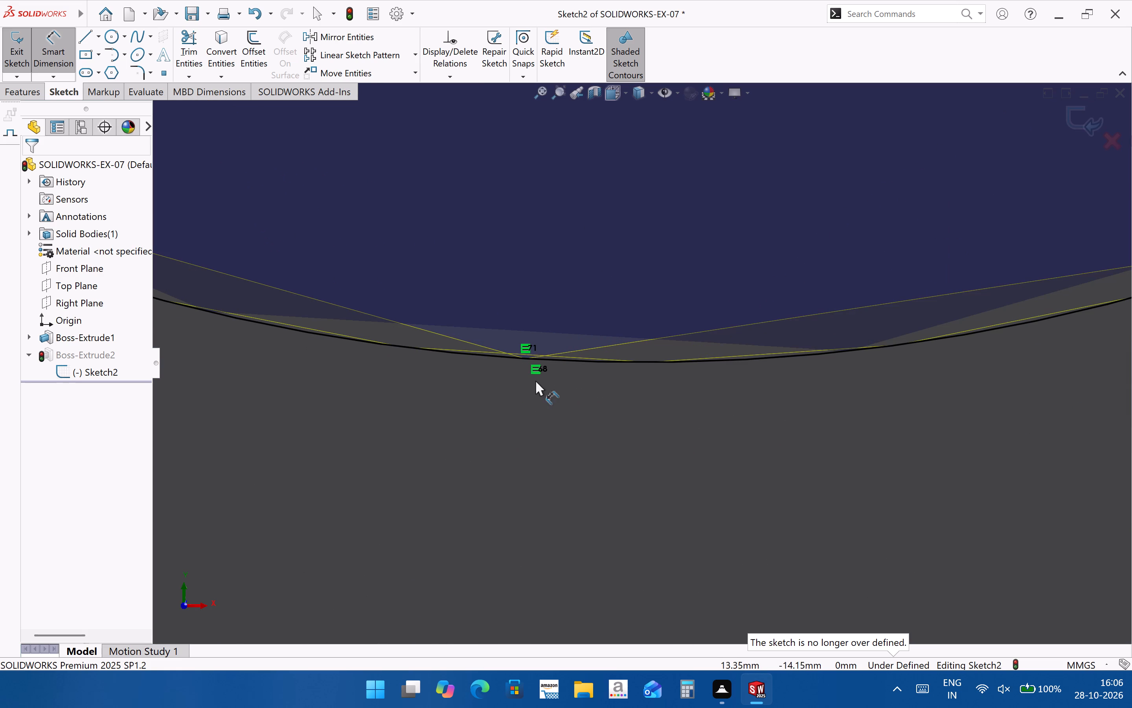
double_click(534, 371)
scroll(594, 440, "up", 4)
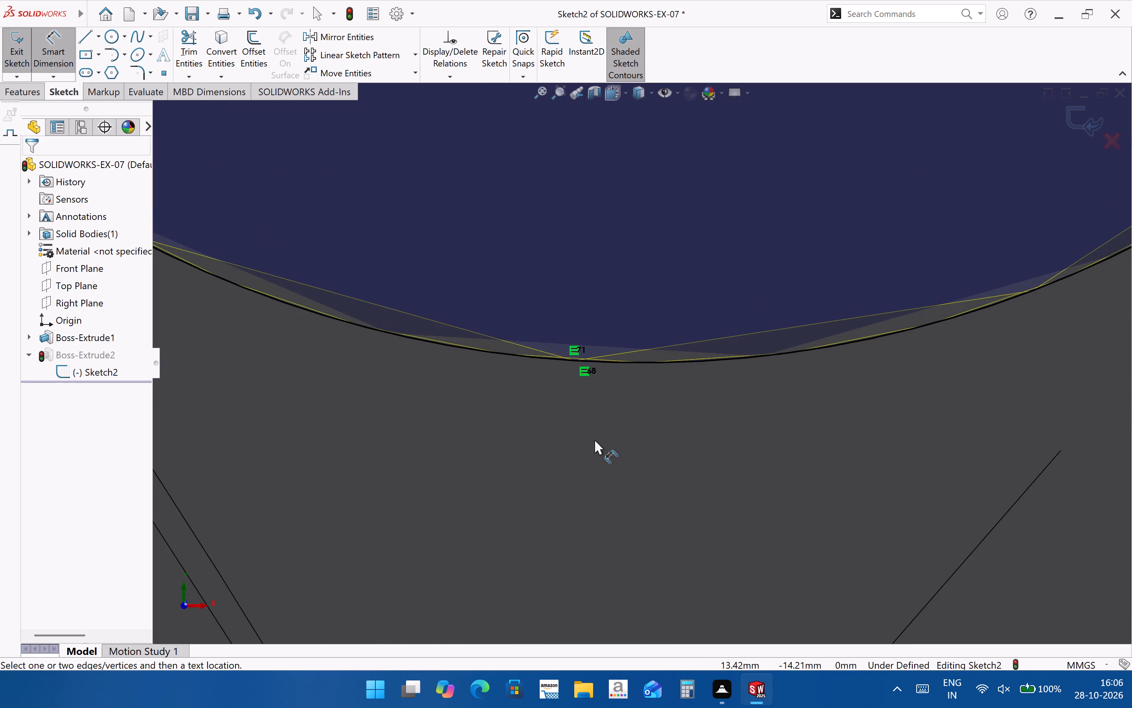
scroll(594, 440, "up", 2)
left_click(82, 370)
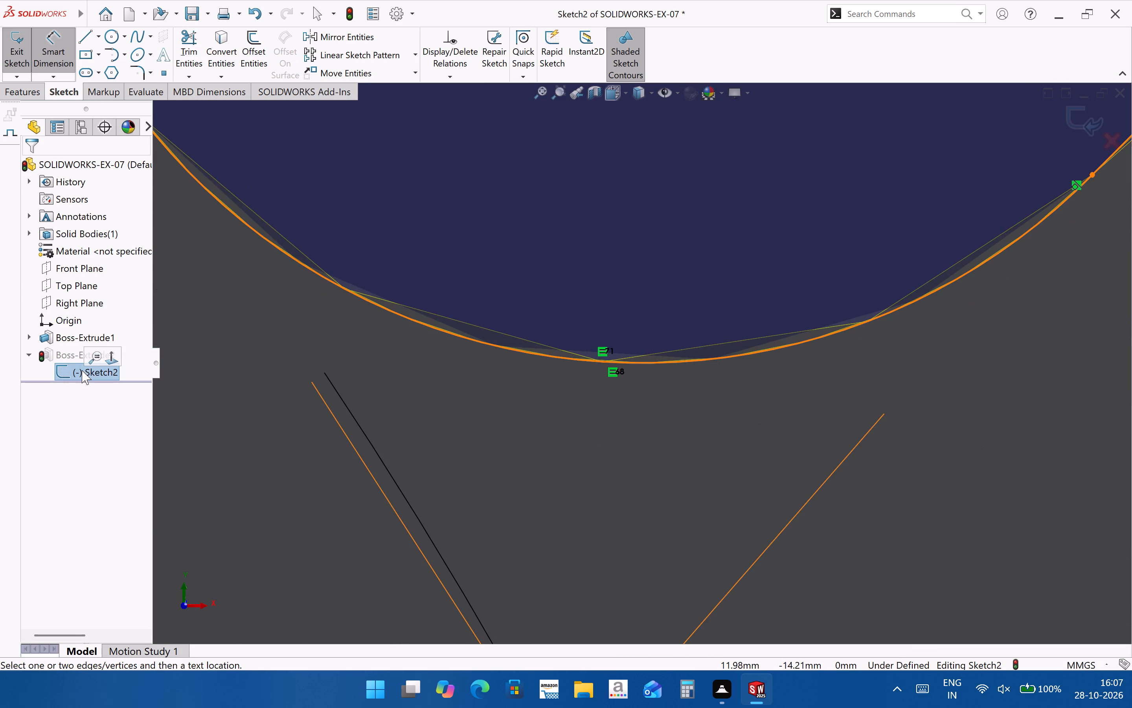
key("Escape")
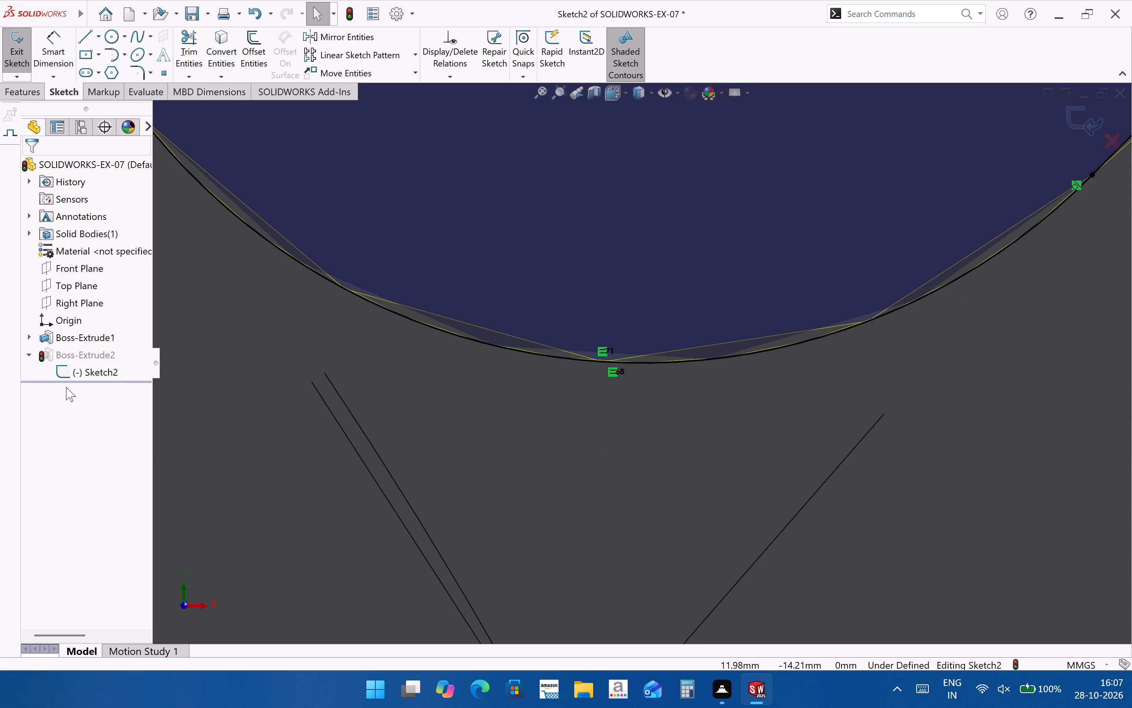
scroll(562, 390, "up", 1)
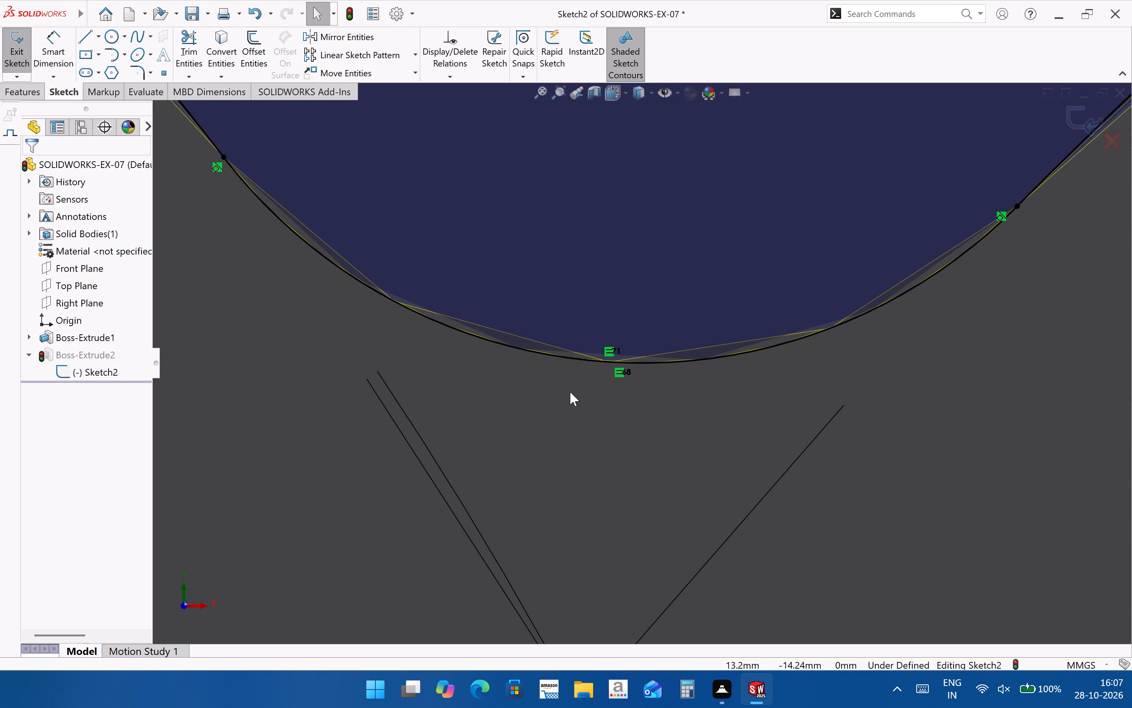
scroll(617, 411, "up", 10)
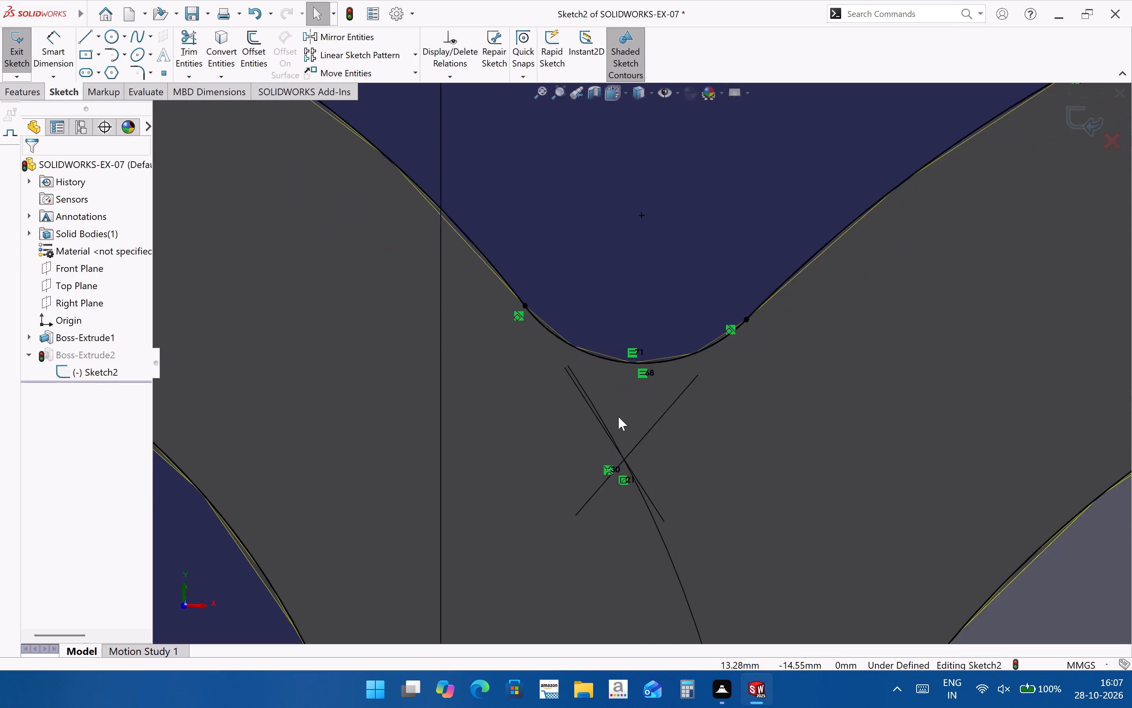
Examine the relations on the inner pocket's corner fillets beside the lower and left lobes.
scroll(618, 417, "up", 6)
scroll(215, 350, "down", 3)
scroll(396, 423, "down", 6)
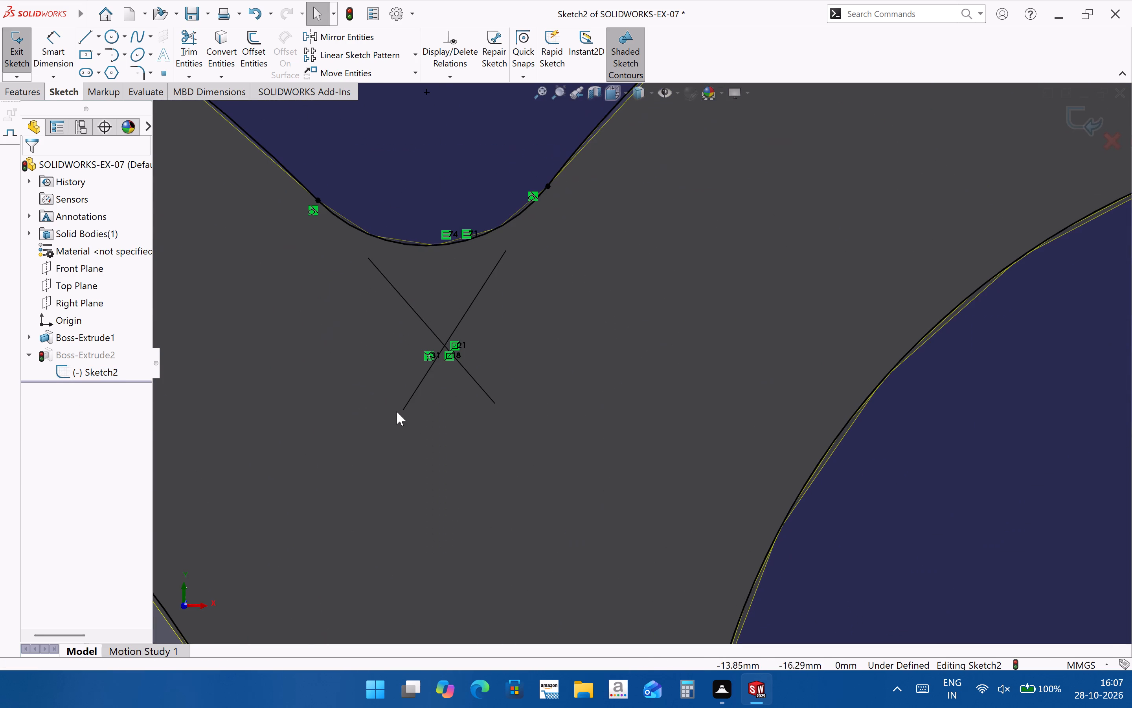
scroll(438, 411, "up", 3)
scroll(523, 302, "down", 7)
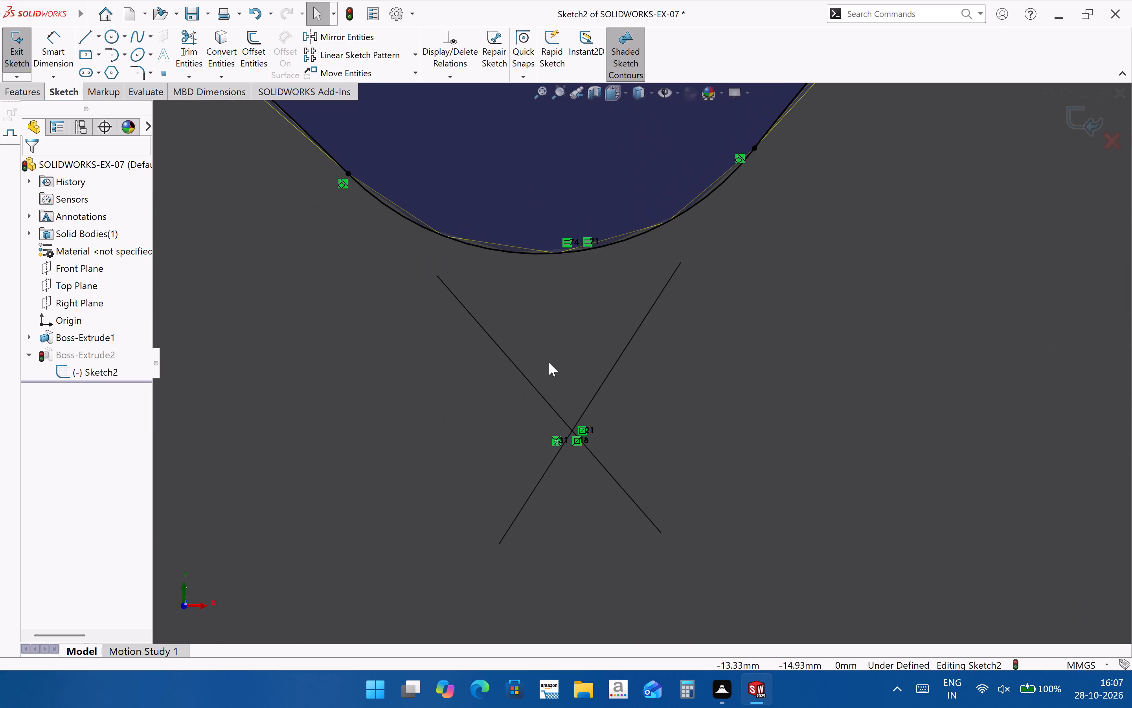
scroll(545, 328, "up", 3)
scroll(501, 249, "down", 3)
scroll(688, 257, "down", 7)
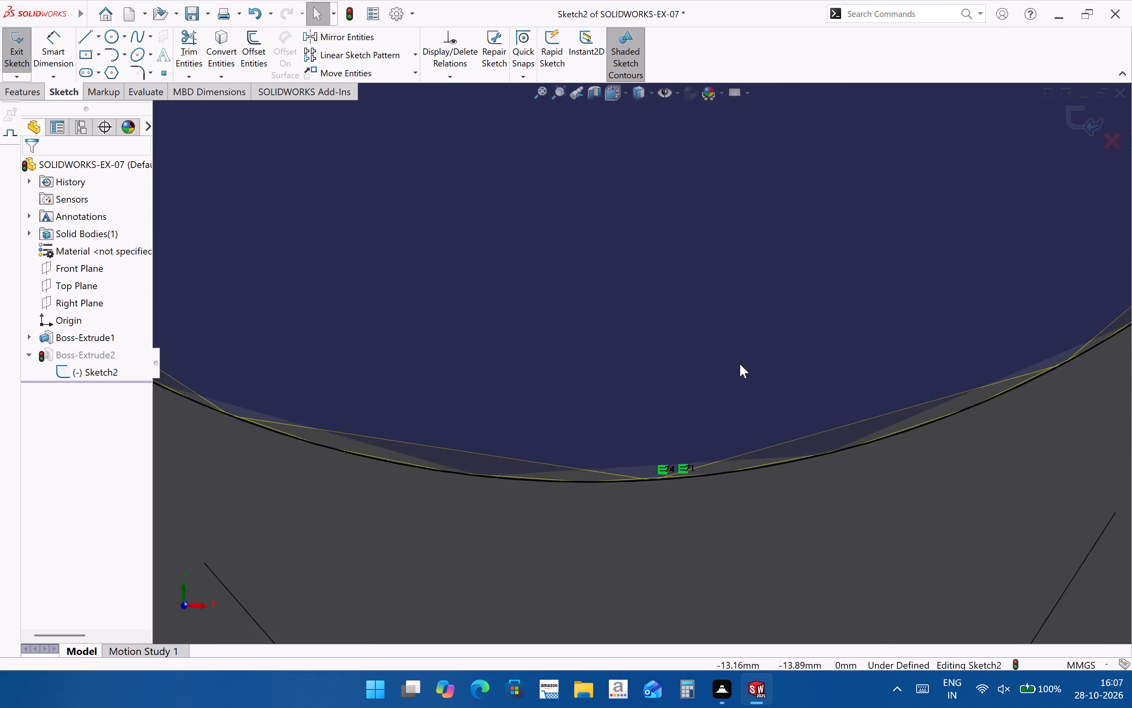
scroll(725, 430, "up", 17)
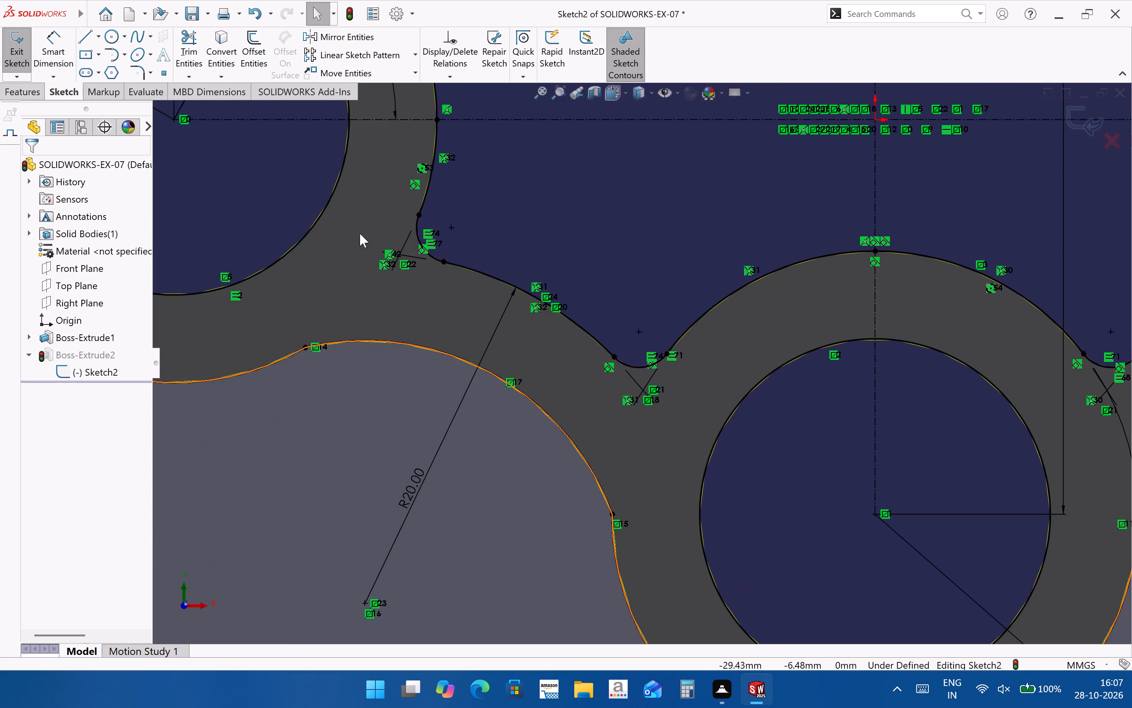
scroll(487, 248, "down", 9)
scroll(489, 333, "down", 3)
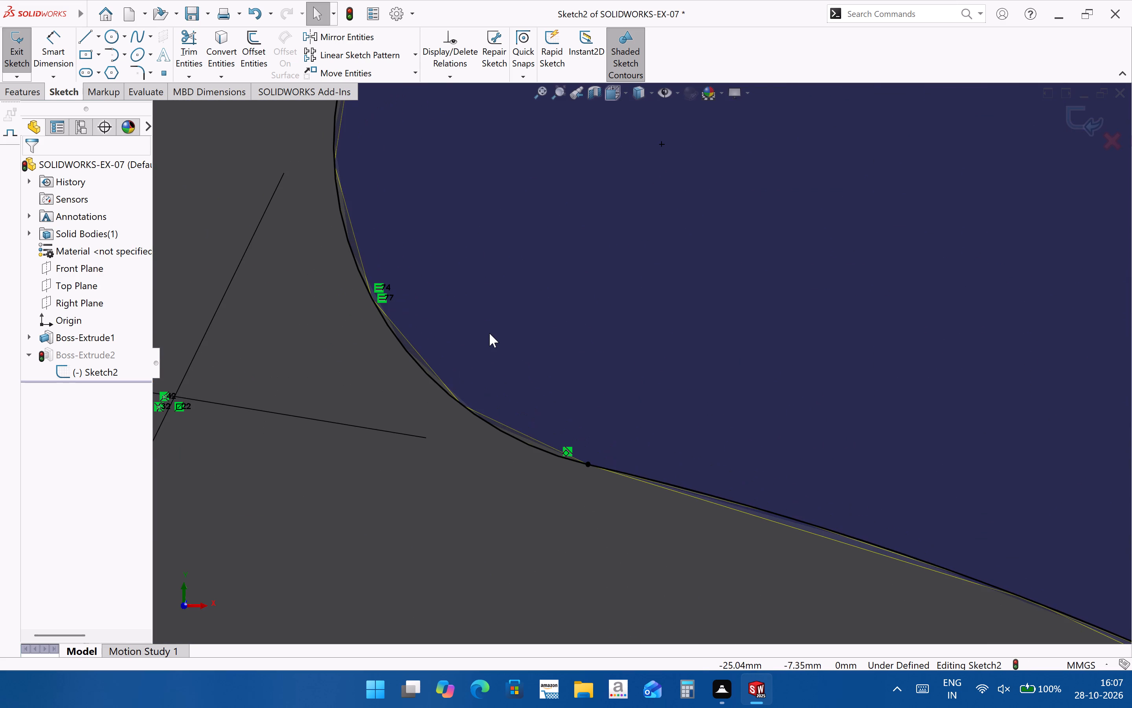
scroll(419, 346, "up", 9)
scroll(672, 238, "up", 2)
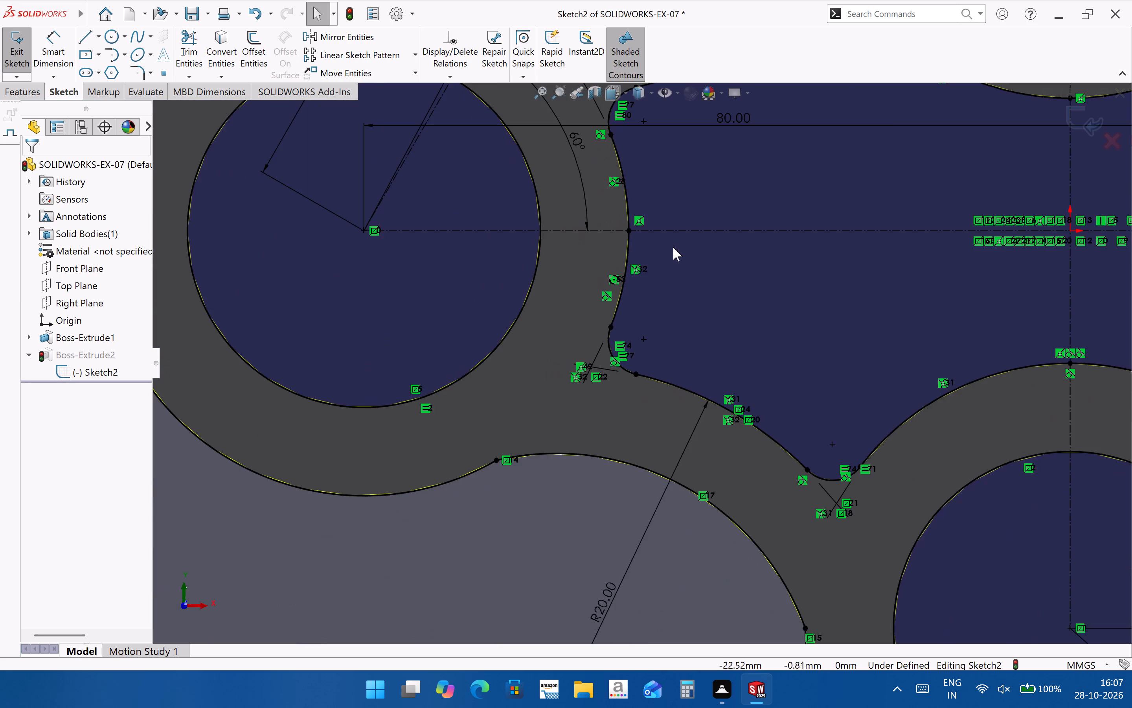
scroll(676, 246, "up", 4)
scroll(680, 214, "down", 2)
scroll(669, 248, "down", 6)
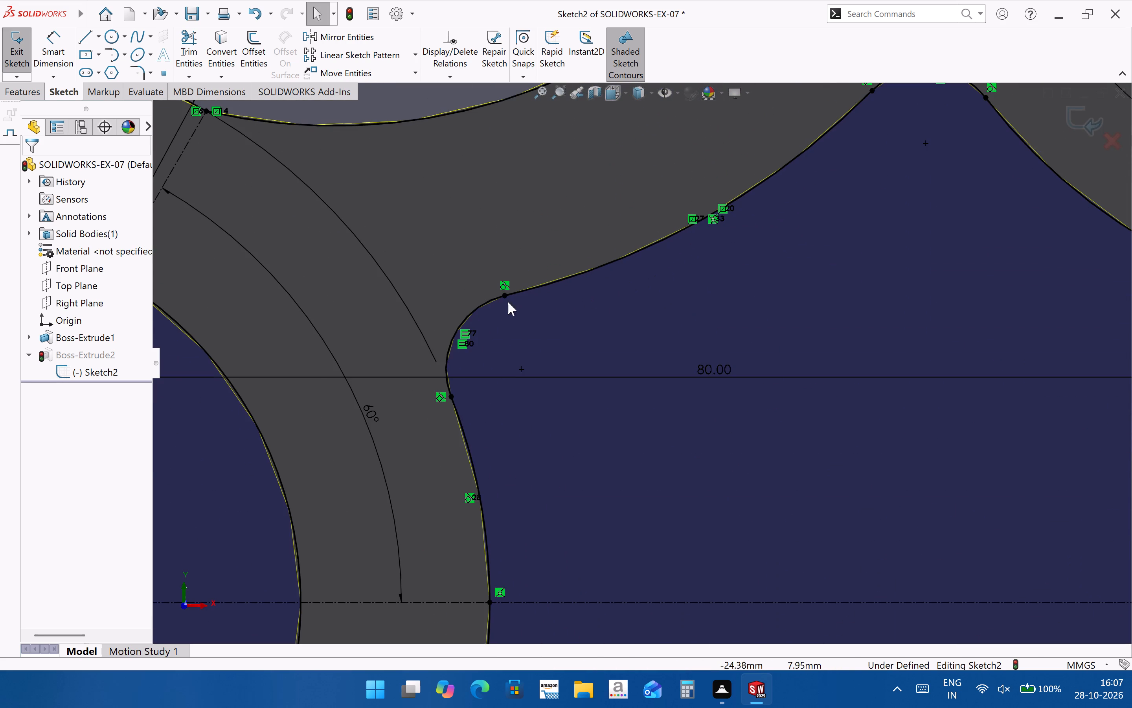
scroll(491, 303, "down", 3)
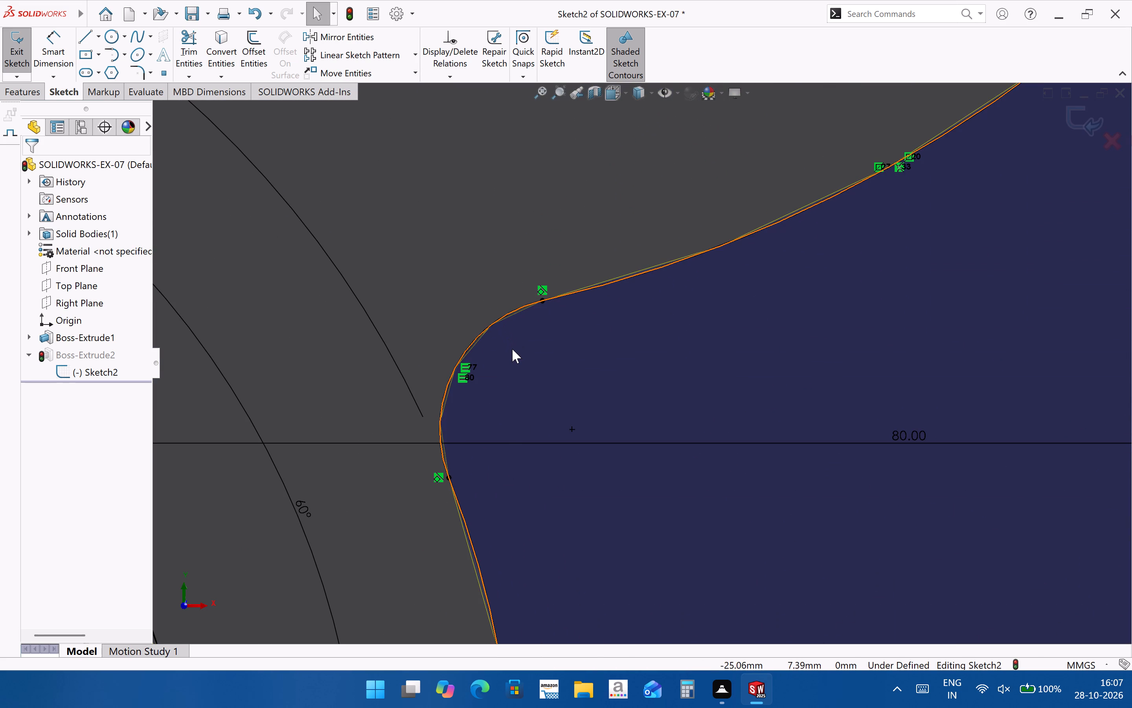
scroll(511, 348, "up", 11)
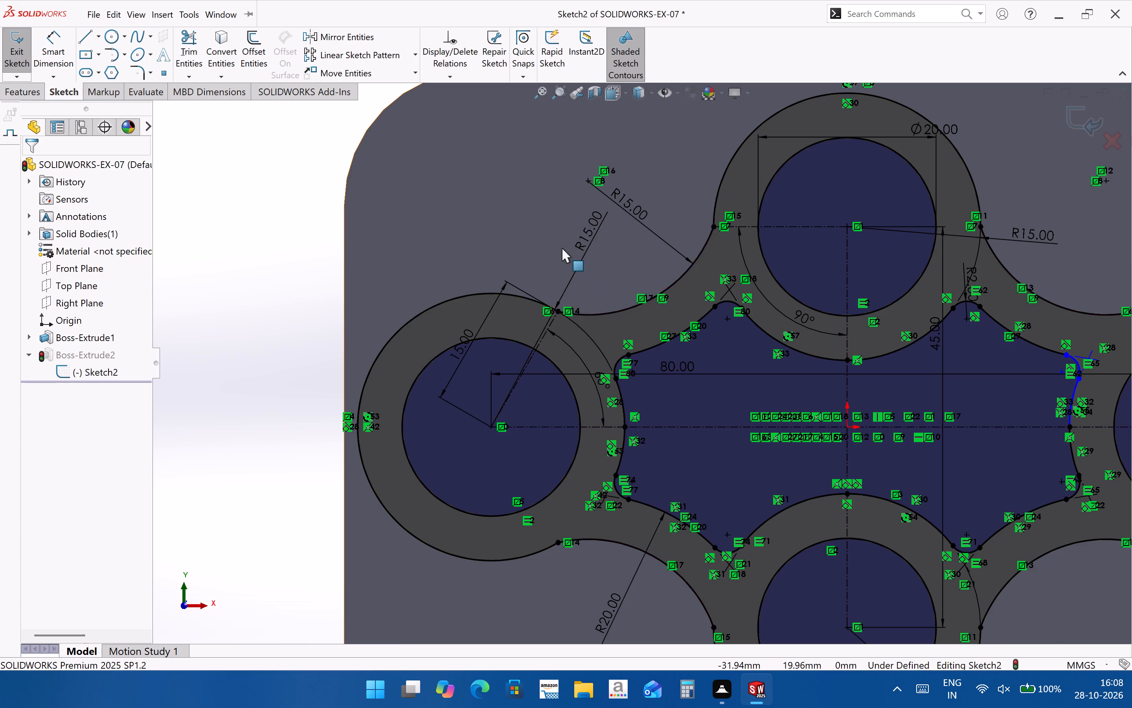
Set the radius of the inner pocket's corner fillets to 3 mm and exit the four-lobed boss sketch.
scroll(562, 248, "up", 3)
scroll(667, 431, "down", 4)
scroll(679, 490, "up", 2)
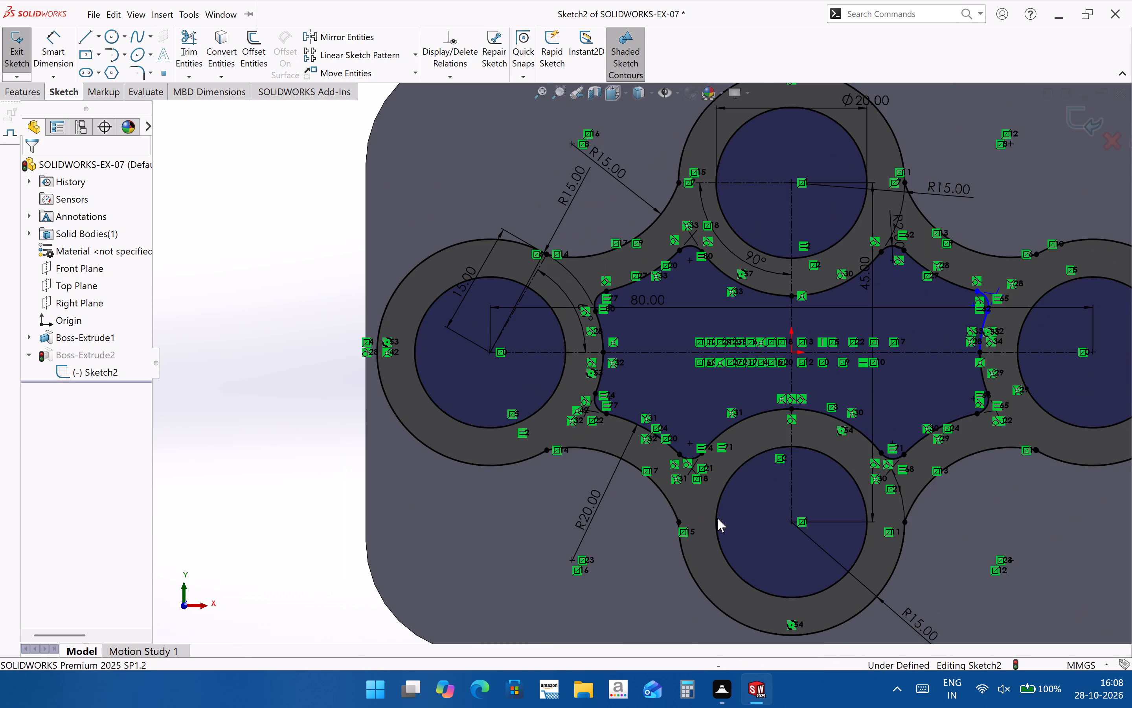
scroll(975, 302, "down", 1)
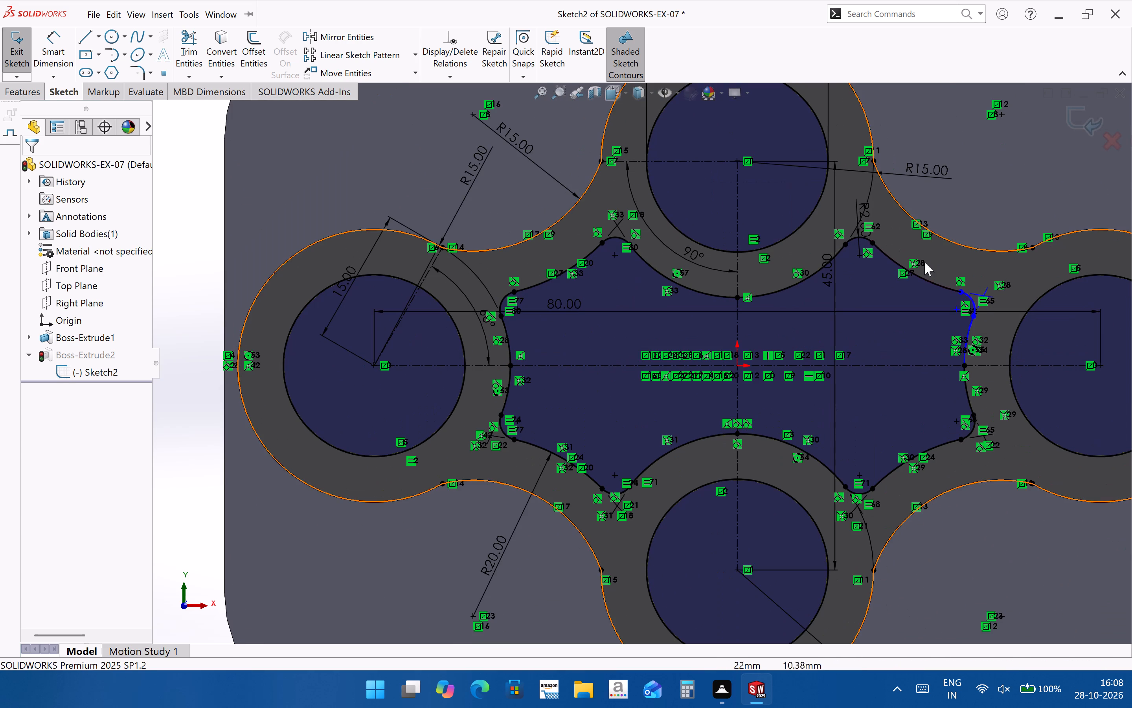
scroll(881, 213, "down", 3)
double_click(807, 243)
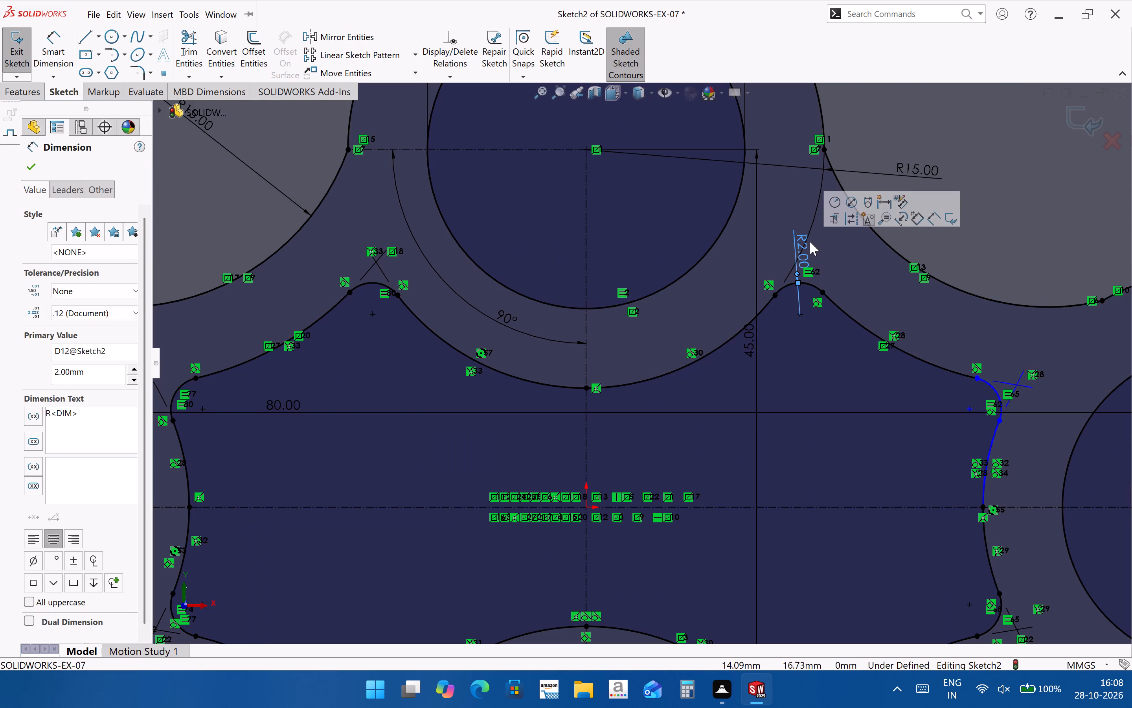
double_click(805, 254)
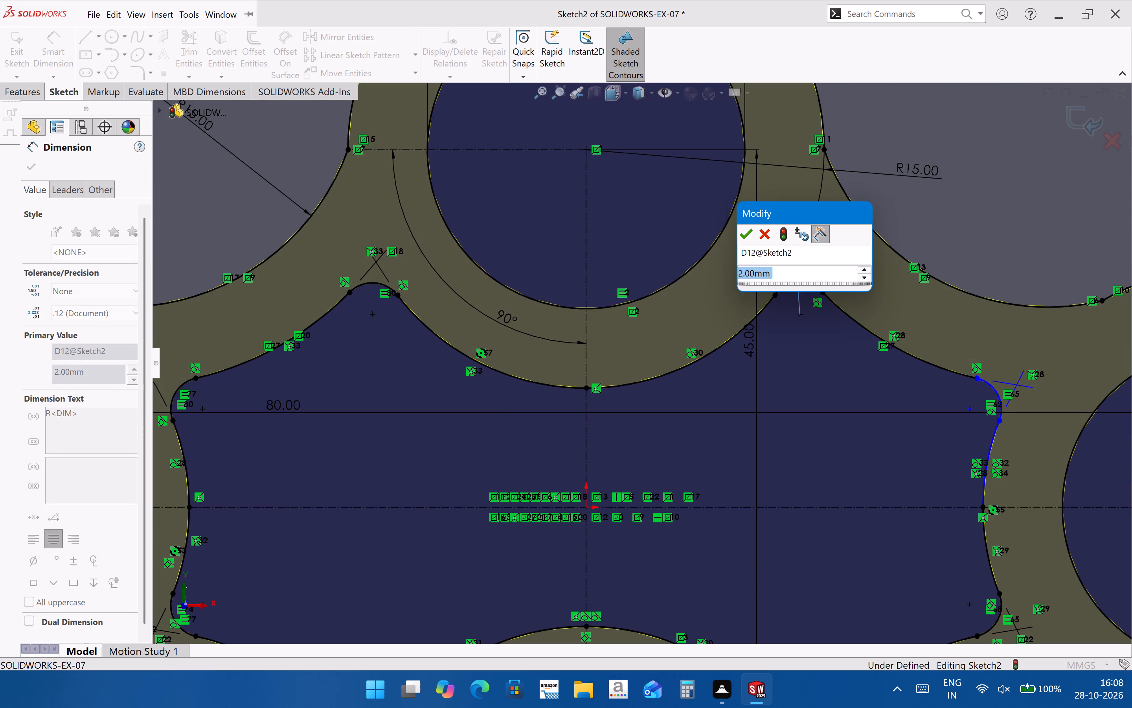
key("3")
key("Return")
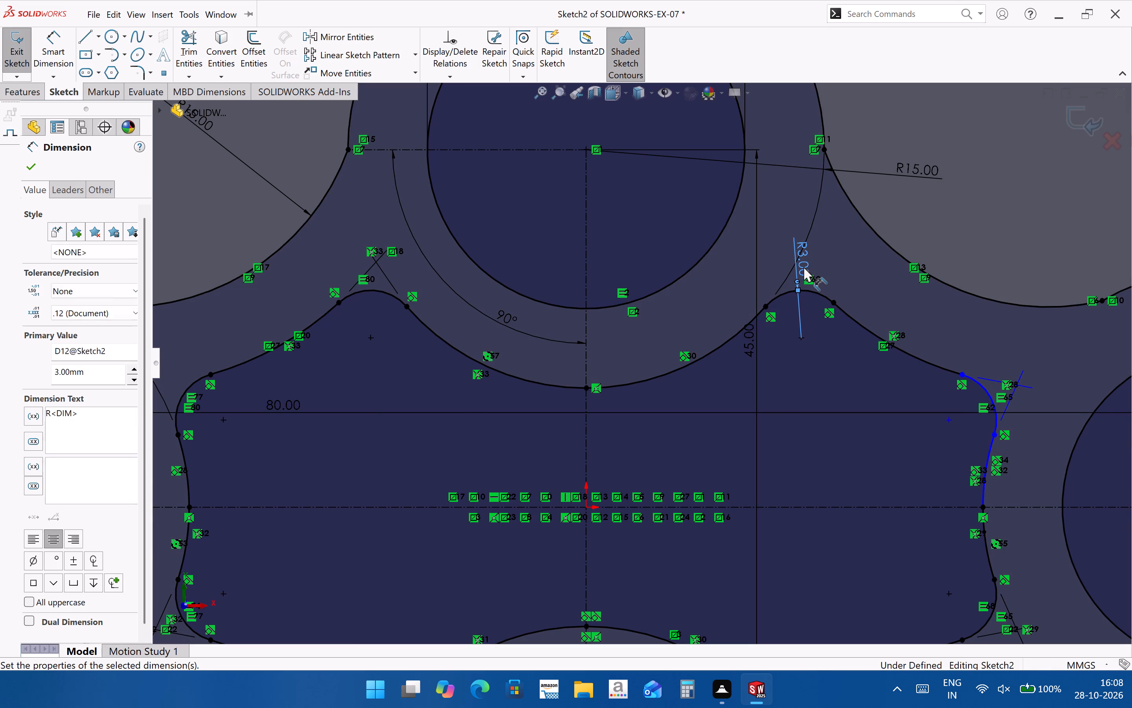
scroll(794, 293, "up", 3)
left_click(1091, 124)
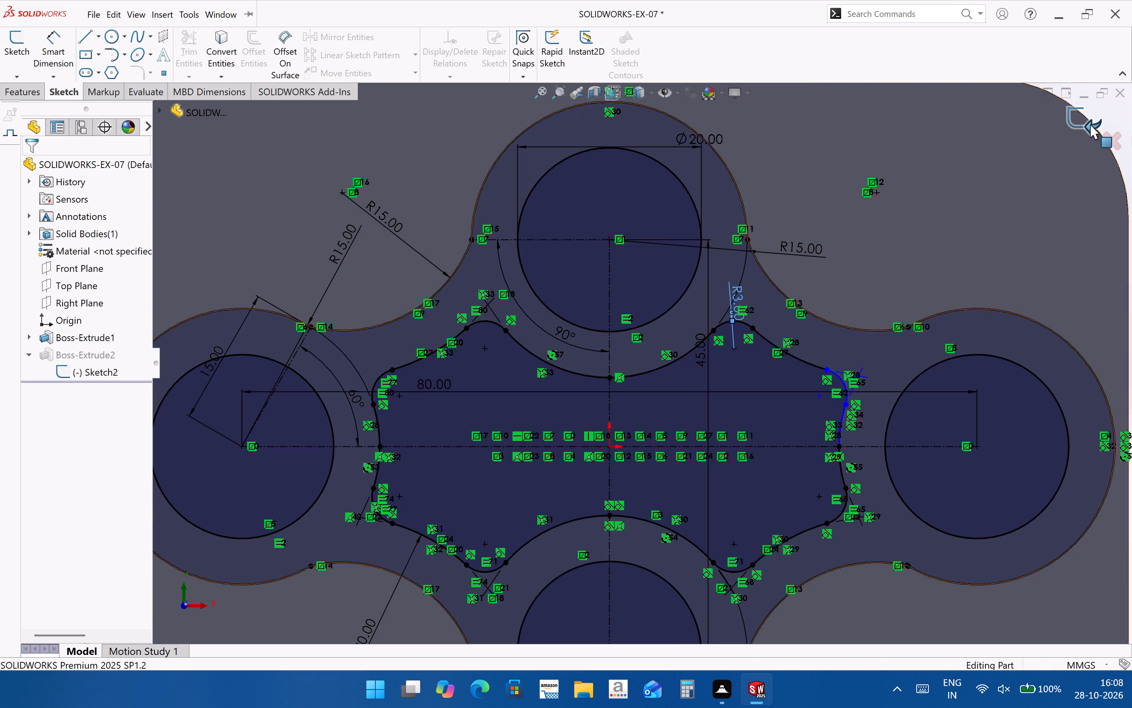
scroll(369, 349, "up", 4)
left_click(966, 500)
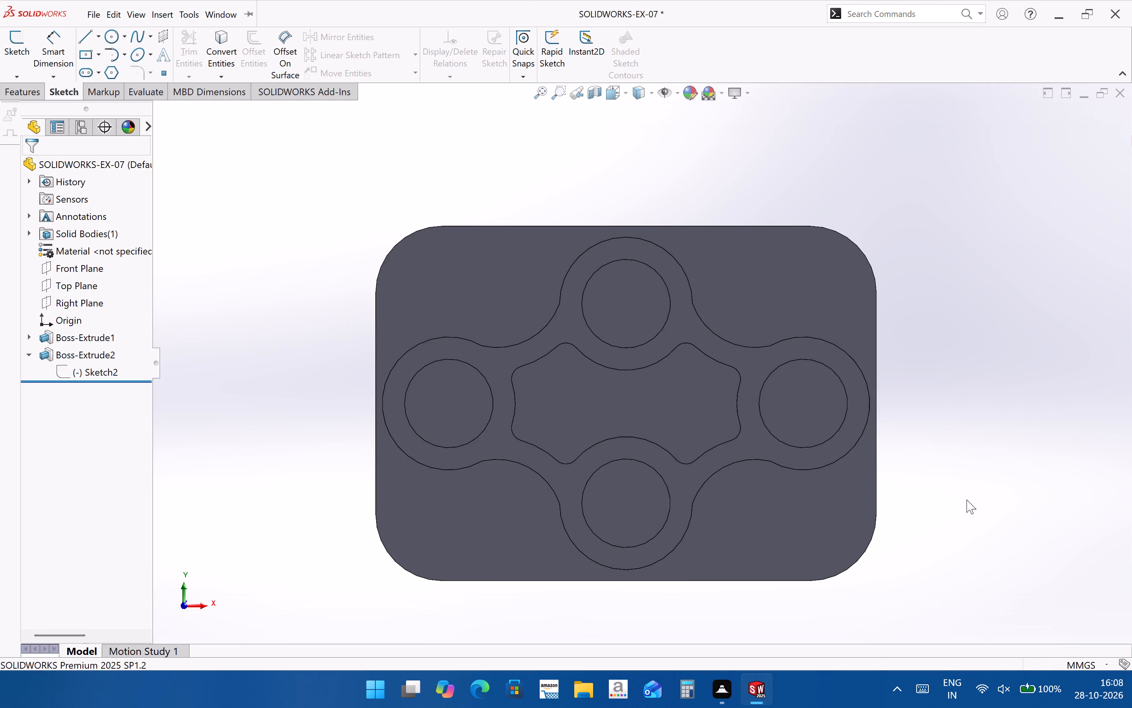
Examine the solid boss's inner pocket corner fillets and the boss on the base plate from several angles.
middle_click_drag(755, 557, 753, 472)
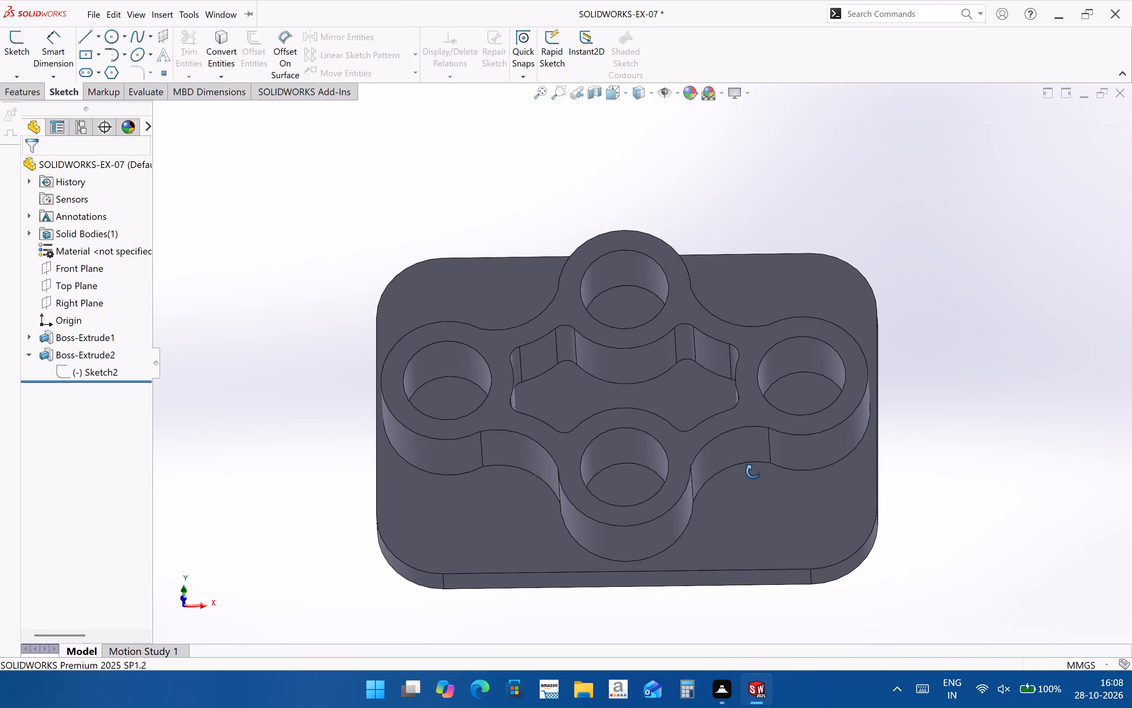
middle_click_drag(753, 472, 753, 446)
left_click(567, 353)
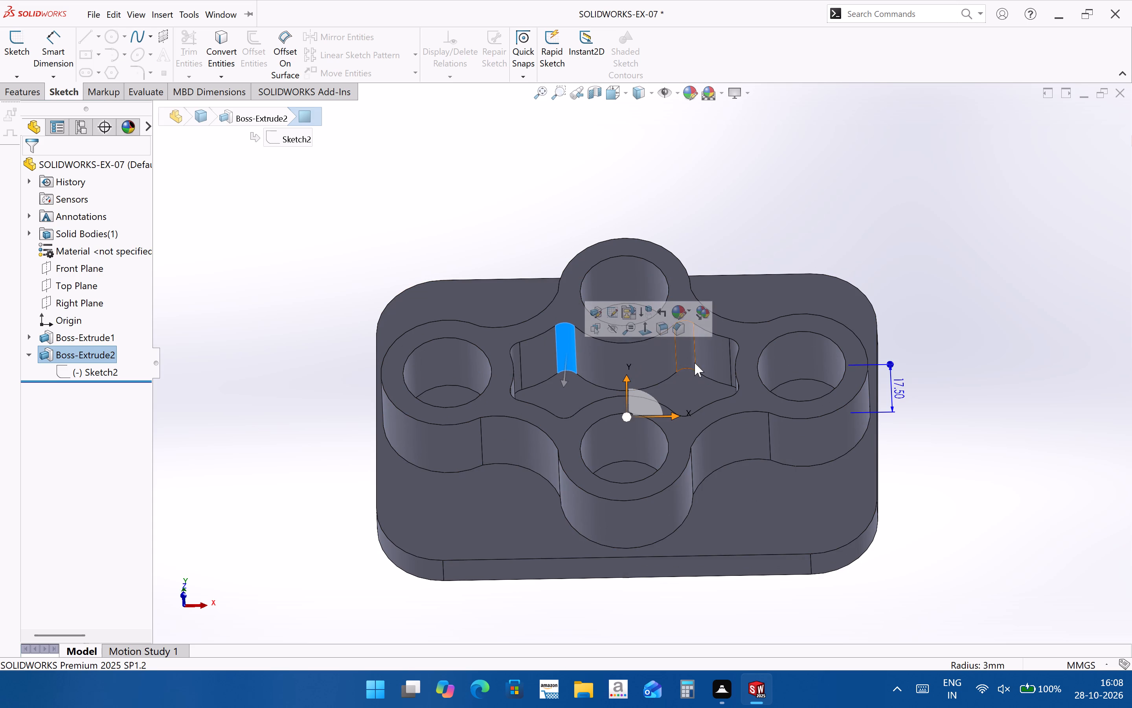
left_click(689, 357)
left_click(1050, 454)
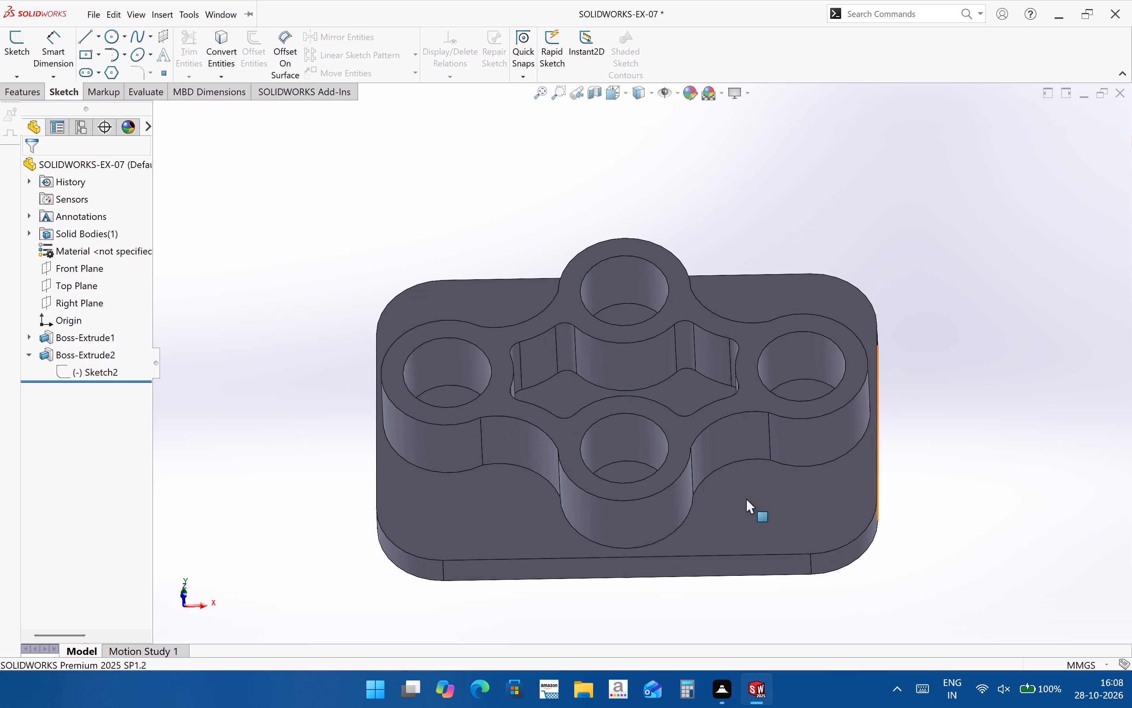
scroll(481, 316, "up", 3)
middle_click_drag(546, 464, 579, 595)
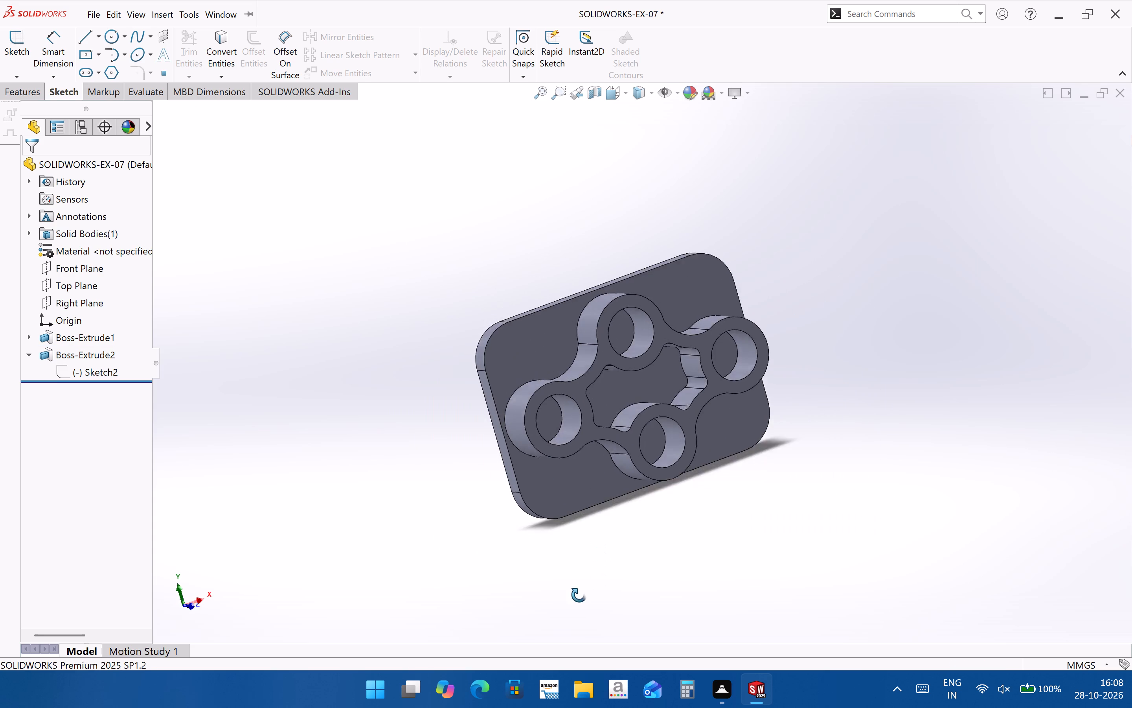
middle_click_drag(579, 595, 556, 511)
middle_click_drag(575, 477, 538, 393)
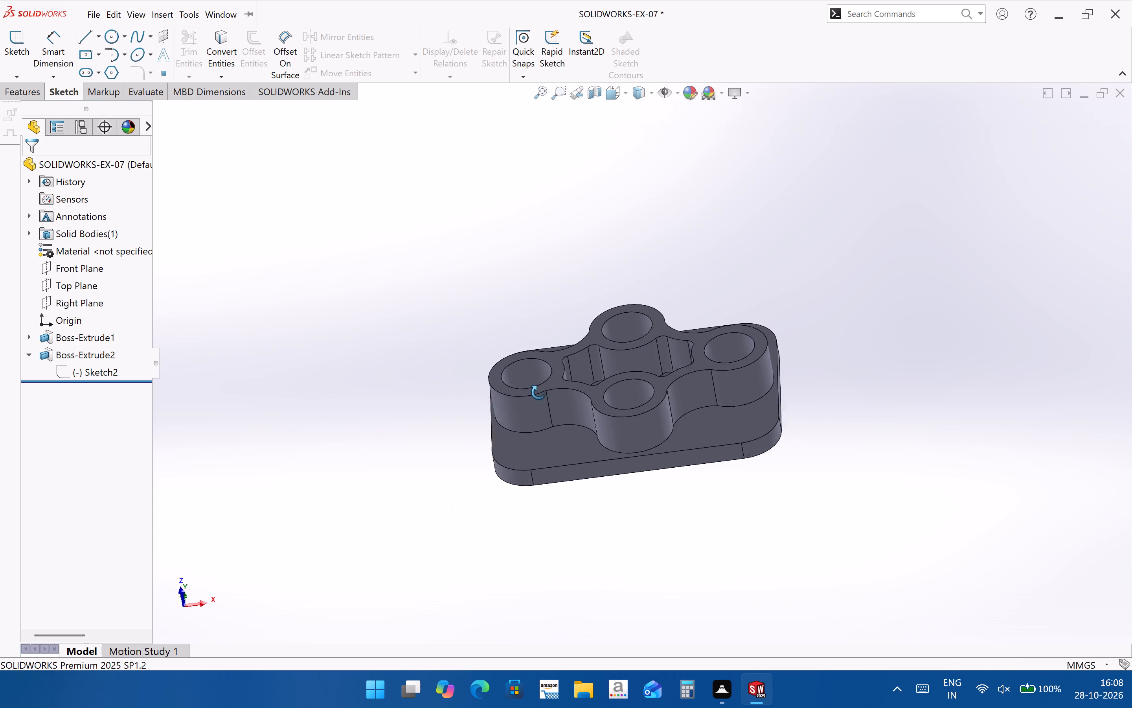
middle_click_drag(538, 393, 604, 415)
left_click(596, 456)
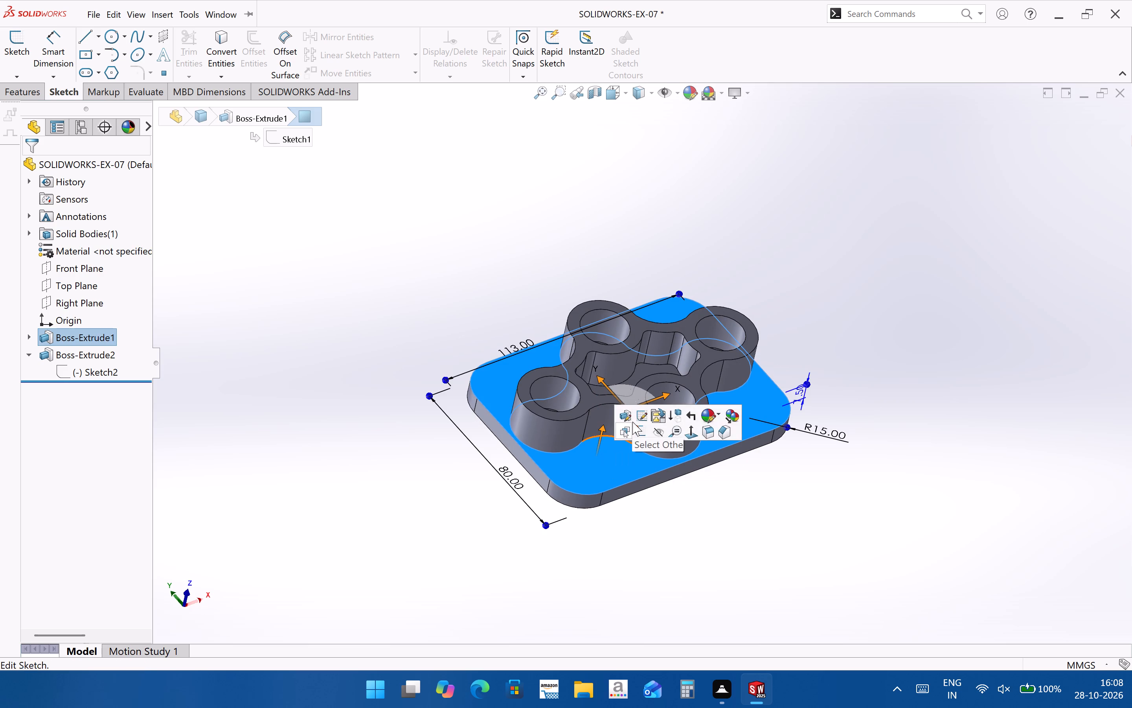
key("ctrl+8")
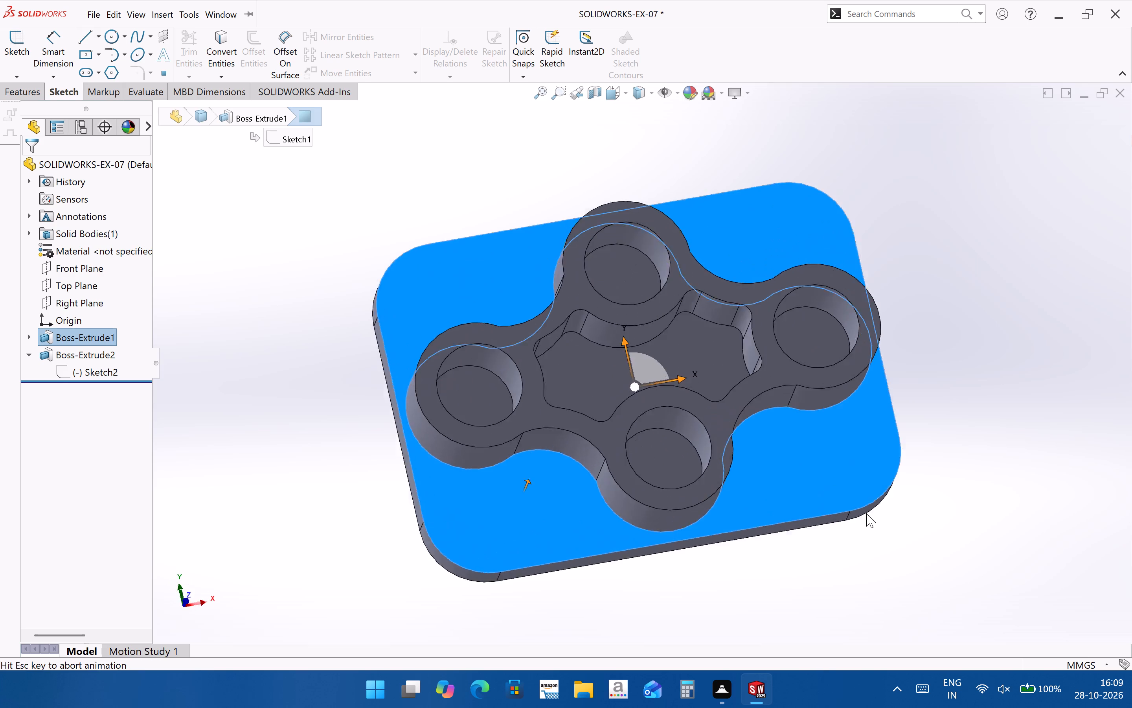
scroll(864, 514, "up", 4)
left_click_drag(797, 523, 908, 374)
middle_click_drag(894, 501, 965, 432)
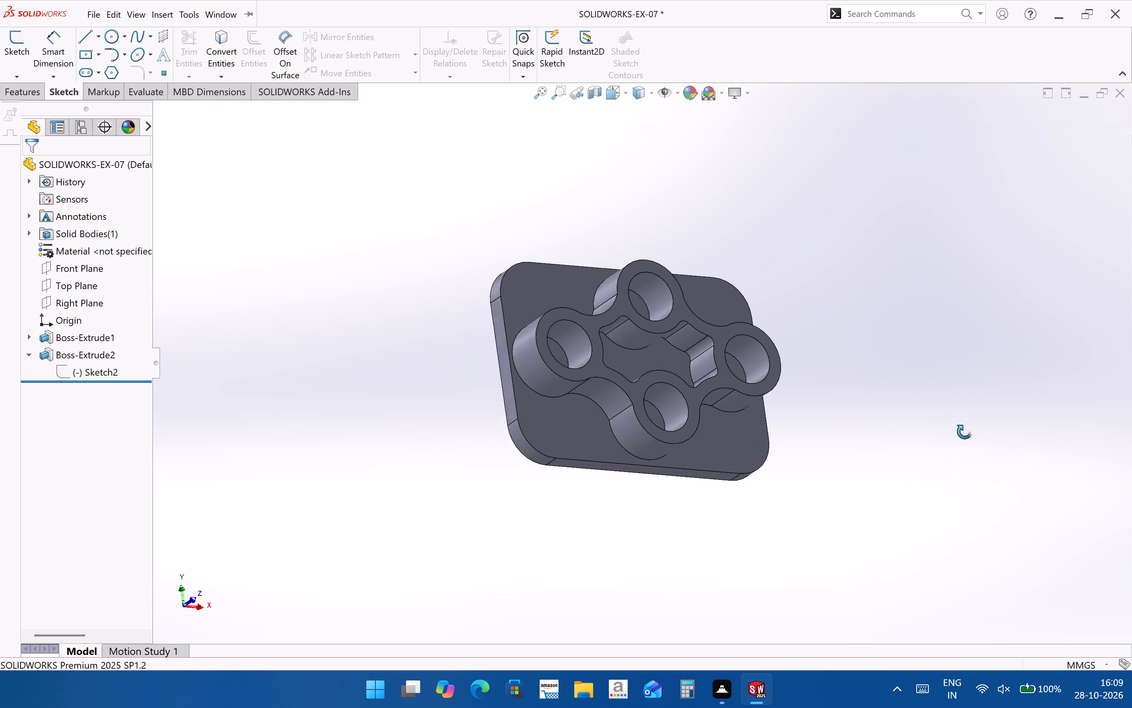
middle_click_drag(965, 432, 934, 515)
middle_click_drag(703, 498, 680, 452)
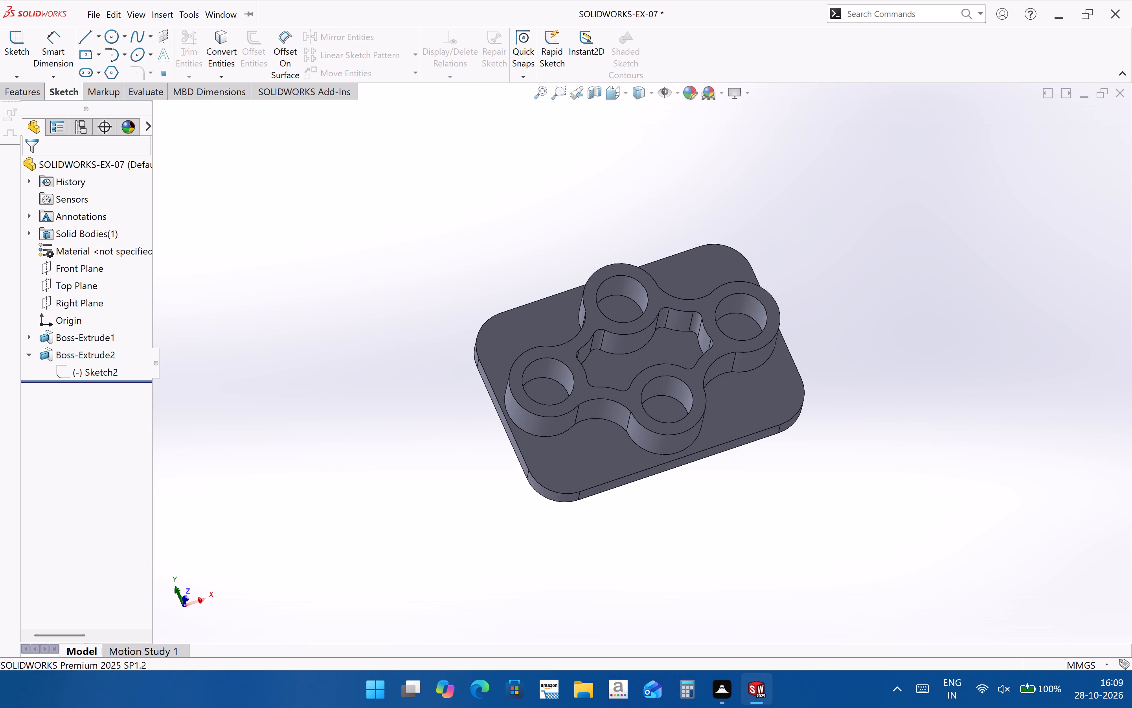
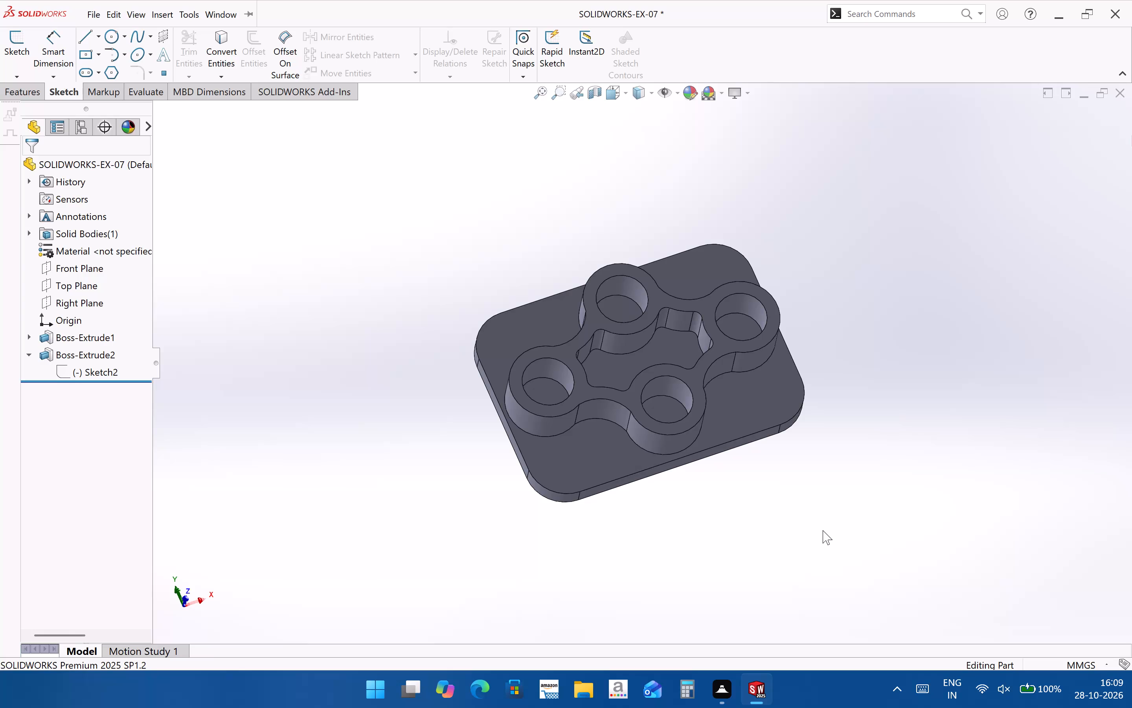
Examine the four-lobed boss, its inner pocket and the base plate from several angles.
scroll(640, 389, "up", 2)
scroll(534, 426, "down", 3)
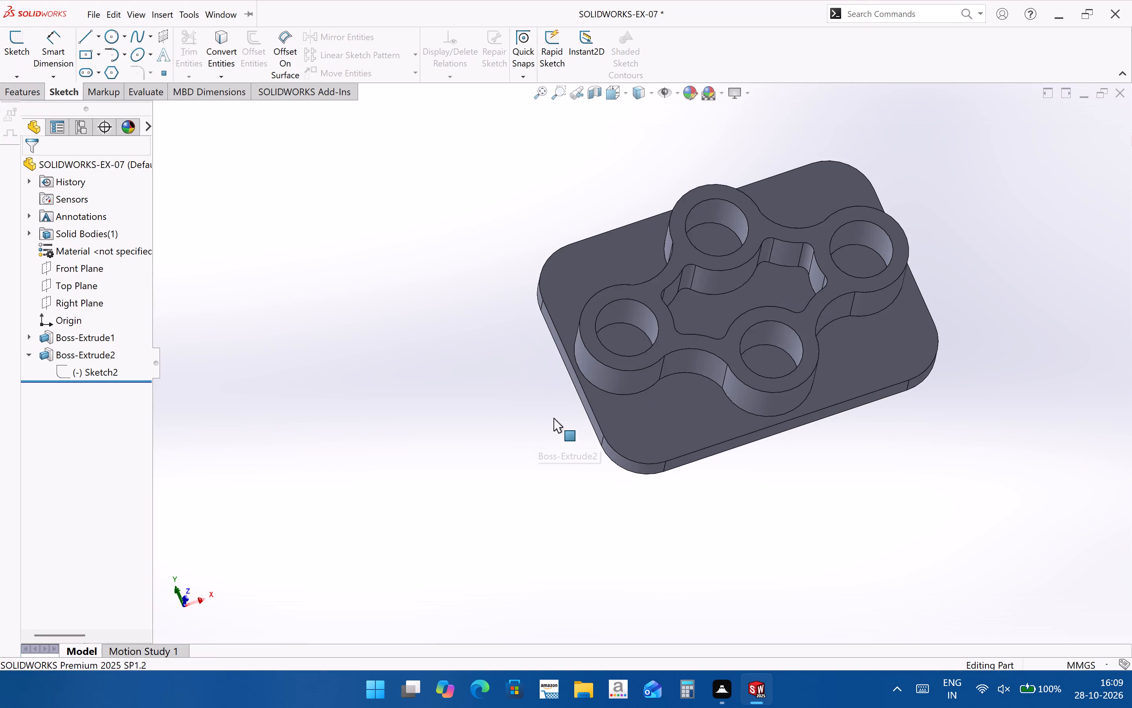
scroll(630, 395, "down", 2)
scroll(711, 393, "up", 3)
middle_click_drag(722, 407, 722, 343)
scroll(717, 317, "up", 1)
scroll(713, 248, "down", 4)
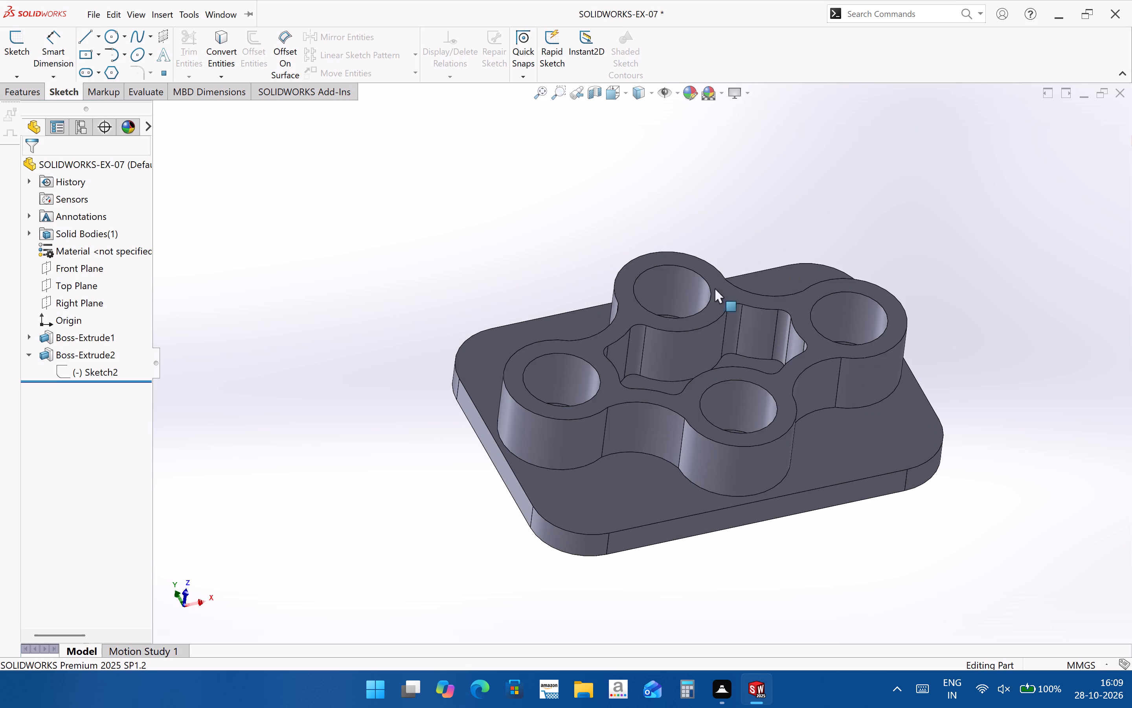
middle_click_drag(637, 384, 663, 370)
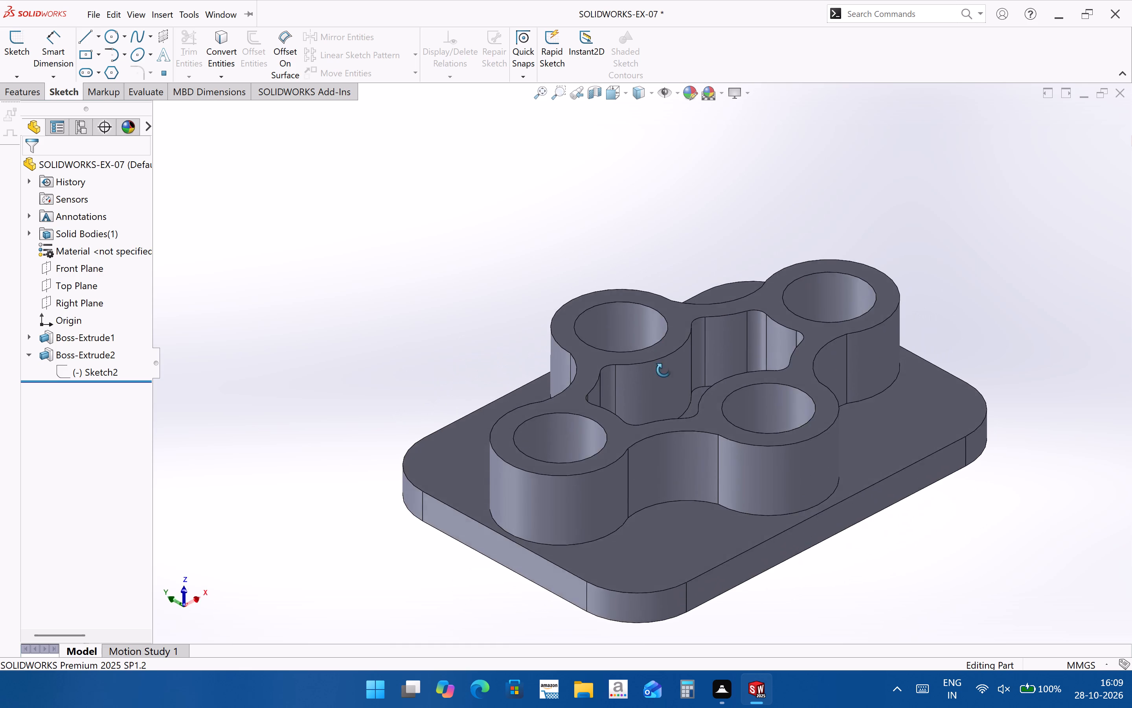
middle_click_drag(663, 370, 705, 551)
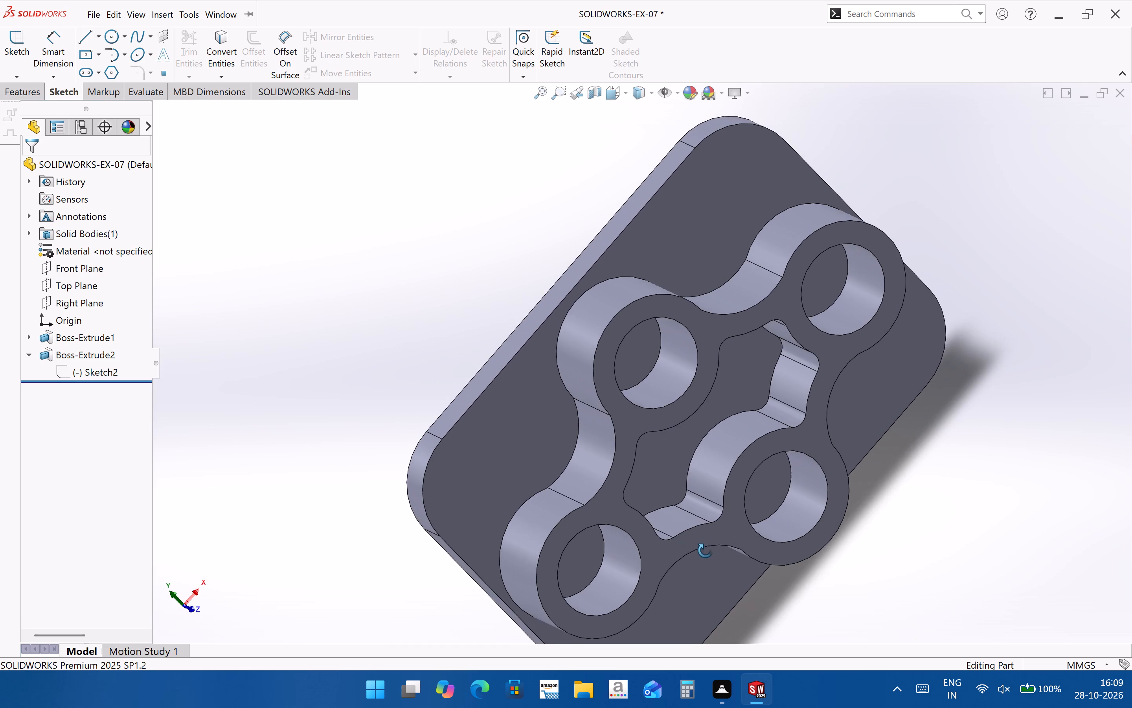
middle_click_drag(705, 551, 671, 472)
scroll(671, 471, "up", 2)
scroll(666, 534, "down", 1)
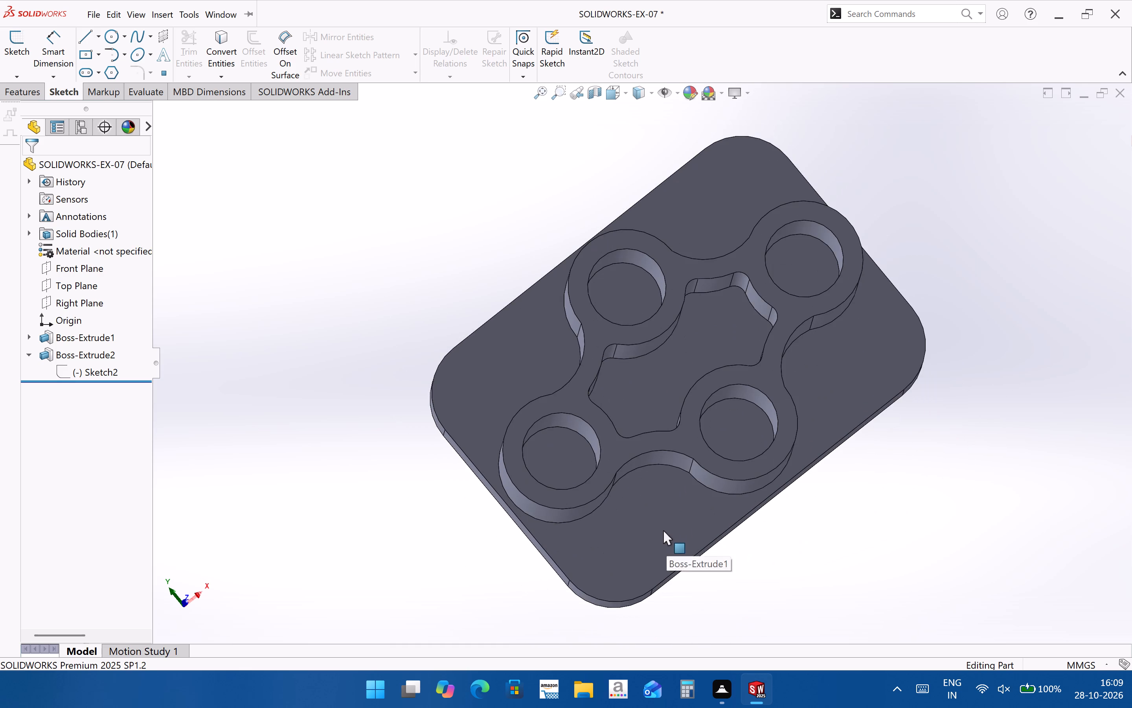
middle_click_drag(663, 528, 626, 392)
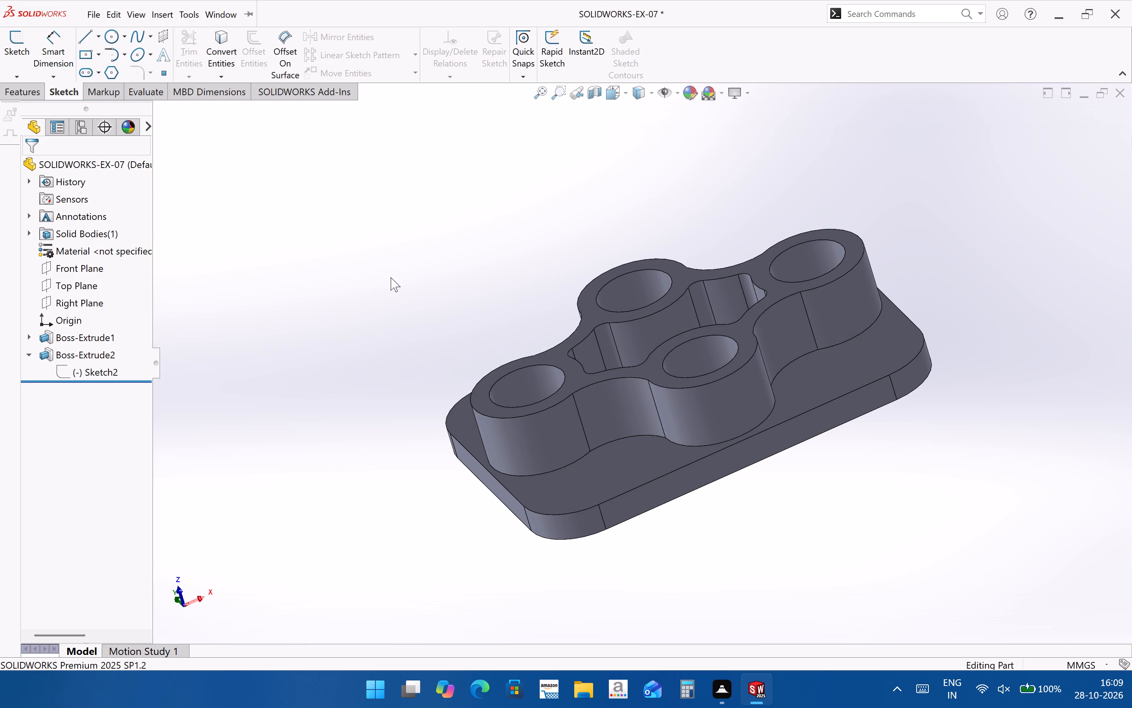
Set up a Hole Wizard plain hole on the base plate's top face: ANSI Metric, Screw Clearances, M10, keeping the custom sizing values.
left_click(615, 482)
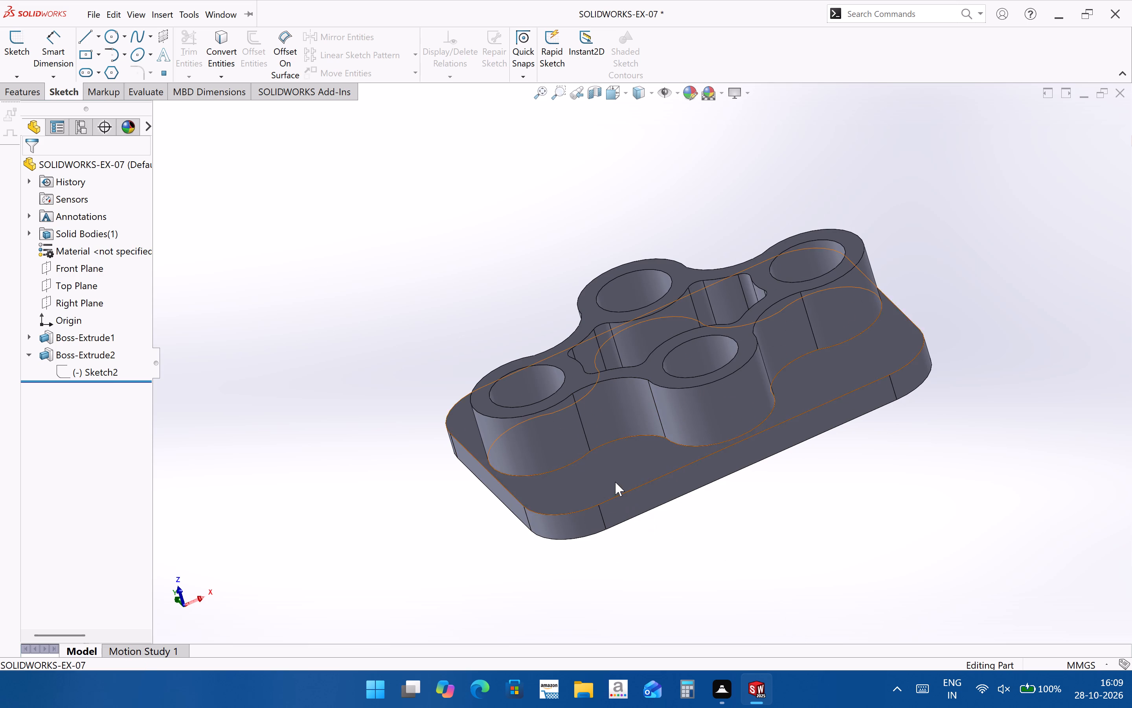
key("ctrl+8")
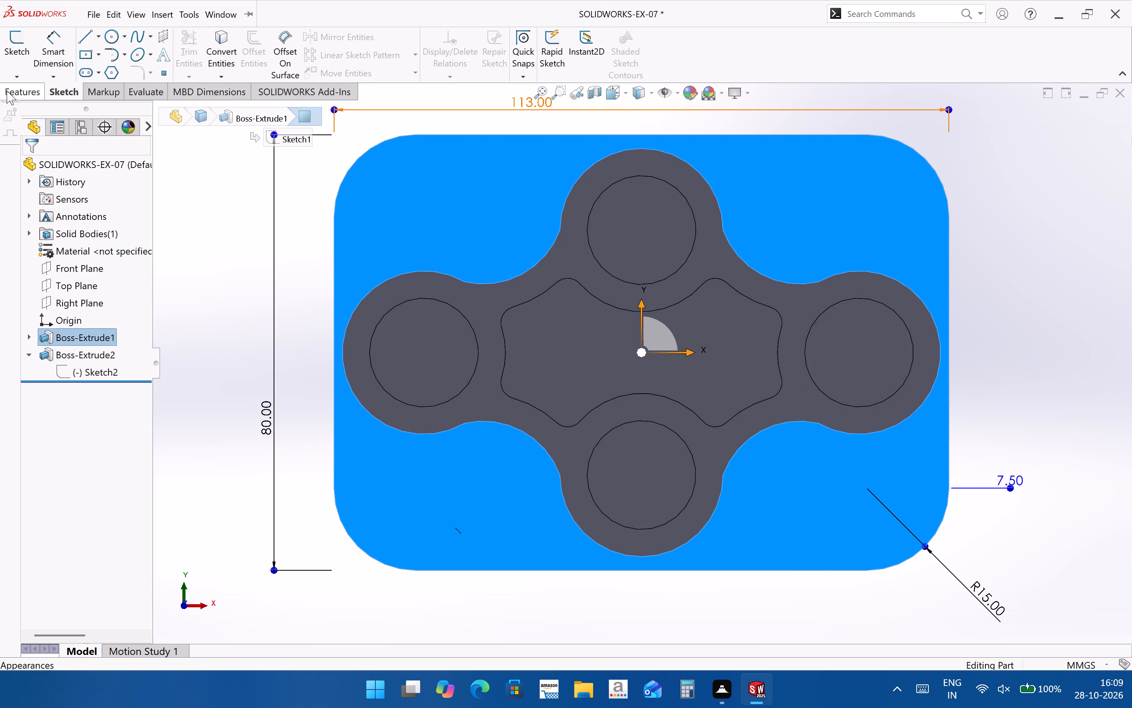
left_click(17, 97)
left_click(228, 53)
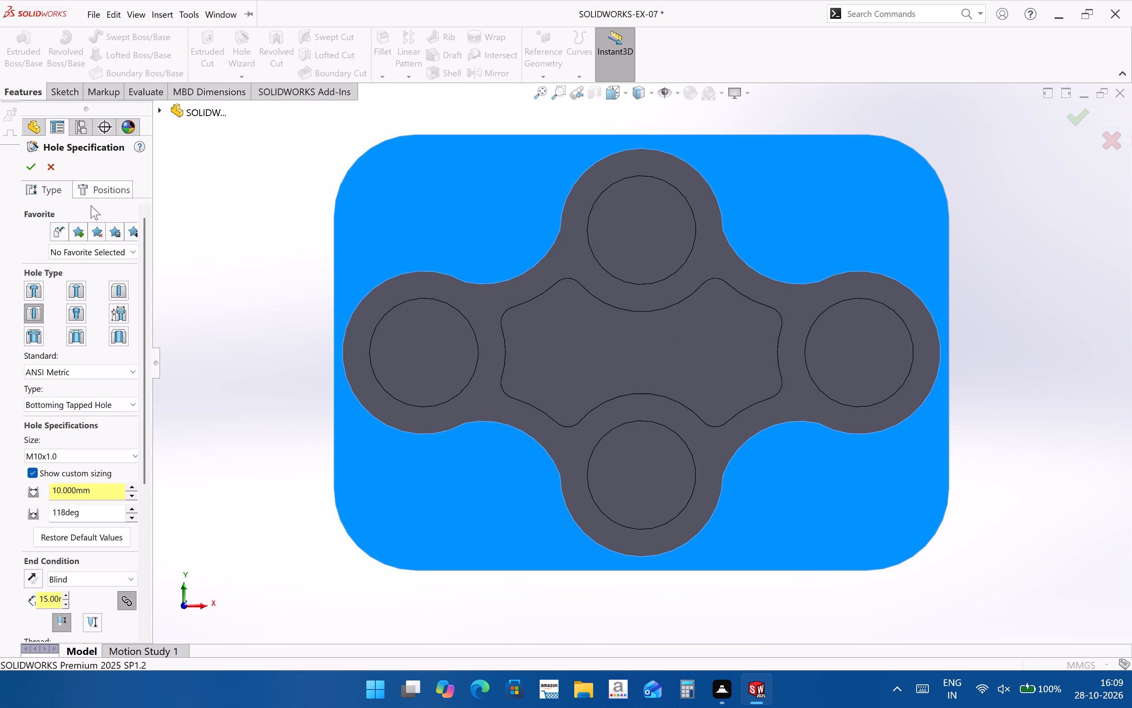
left_click(116, 280)
left_click(120, 287)
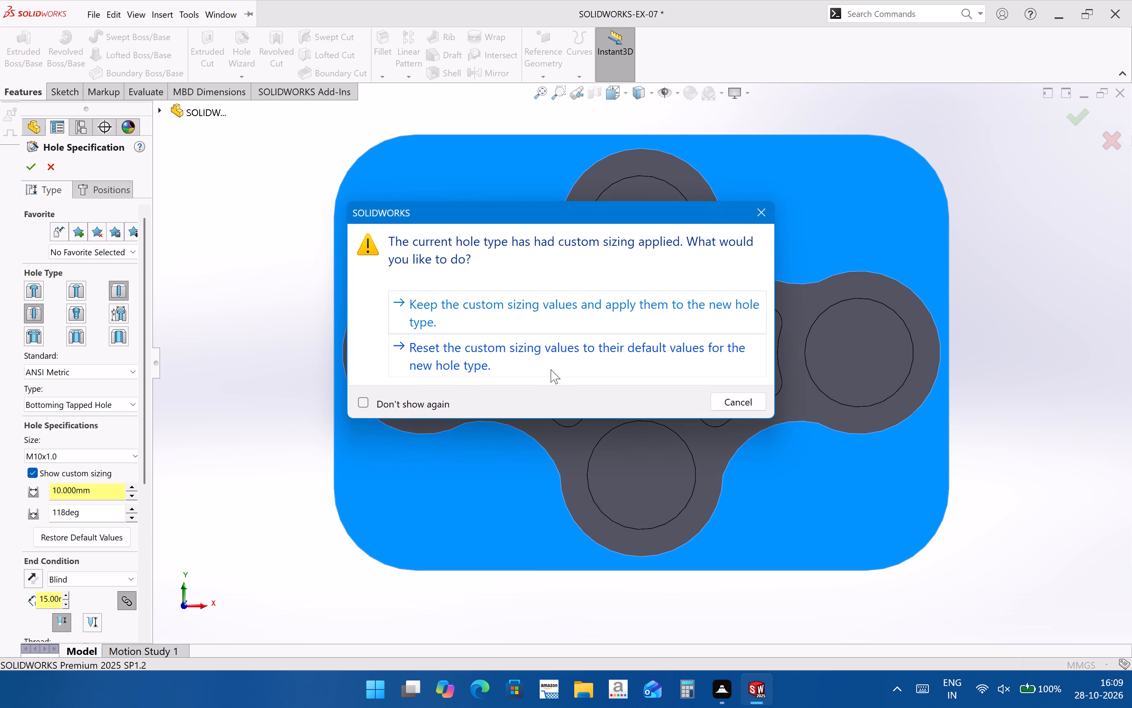
left_click(544, 319)
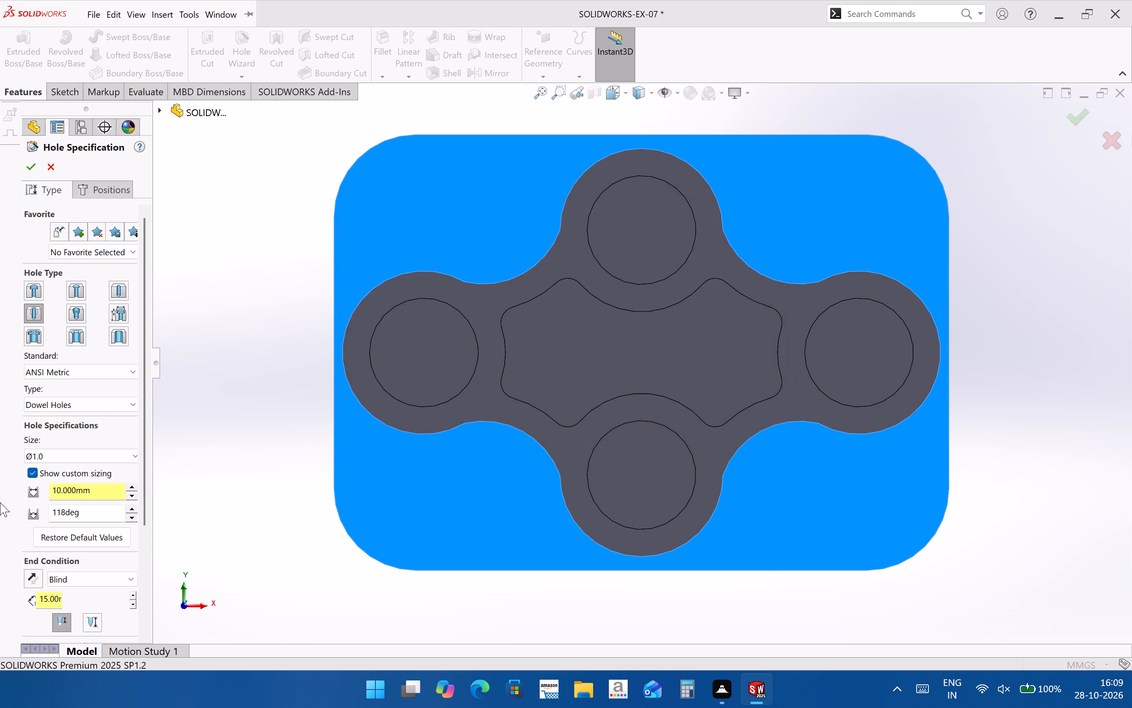
left_click(87, 370)
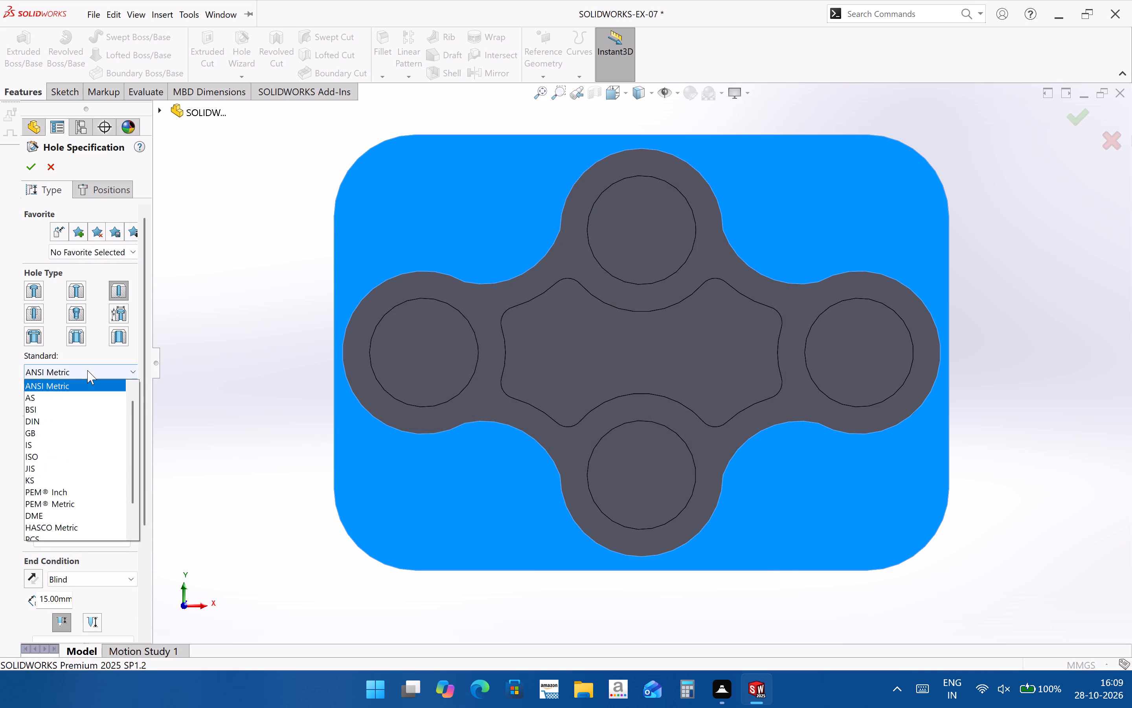
left_click(87, 370)
left_click(102, 404)
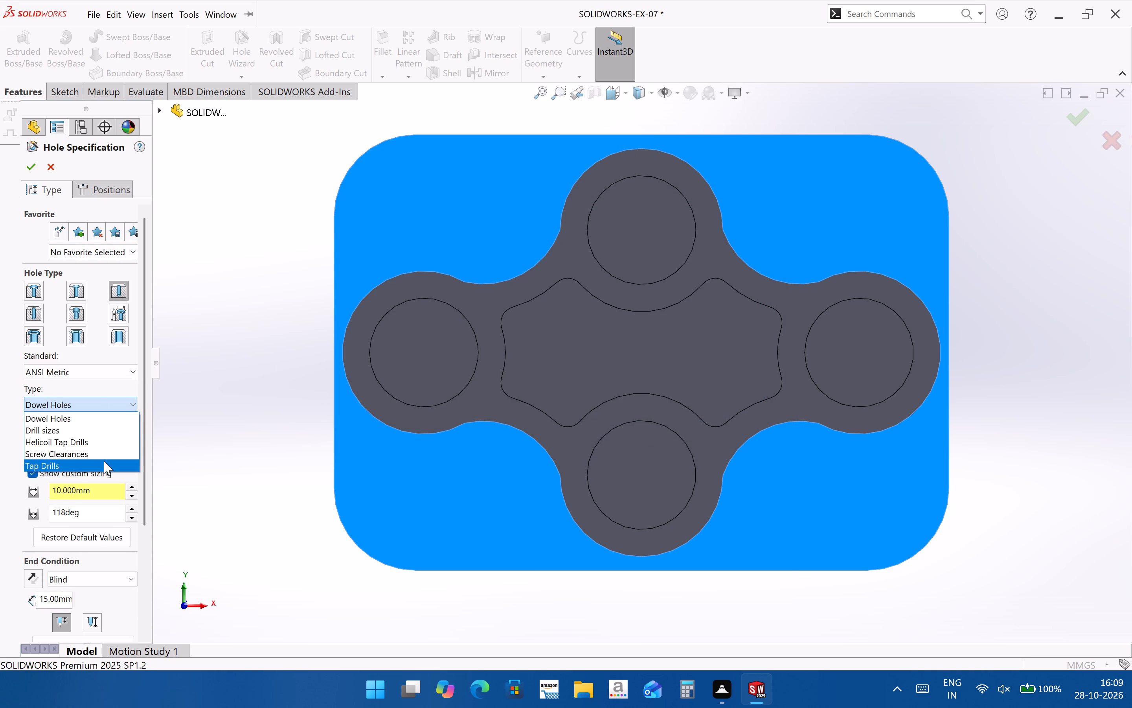
left_click(103, 455)
left_click(99, 453)
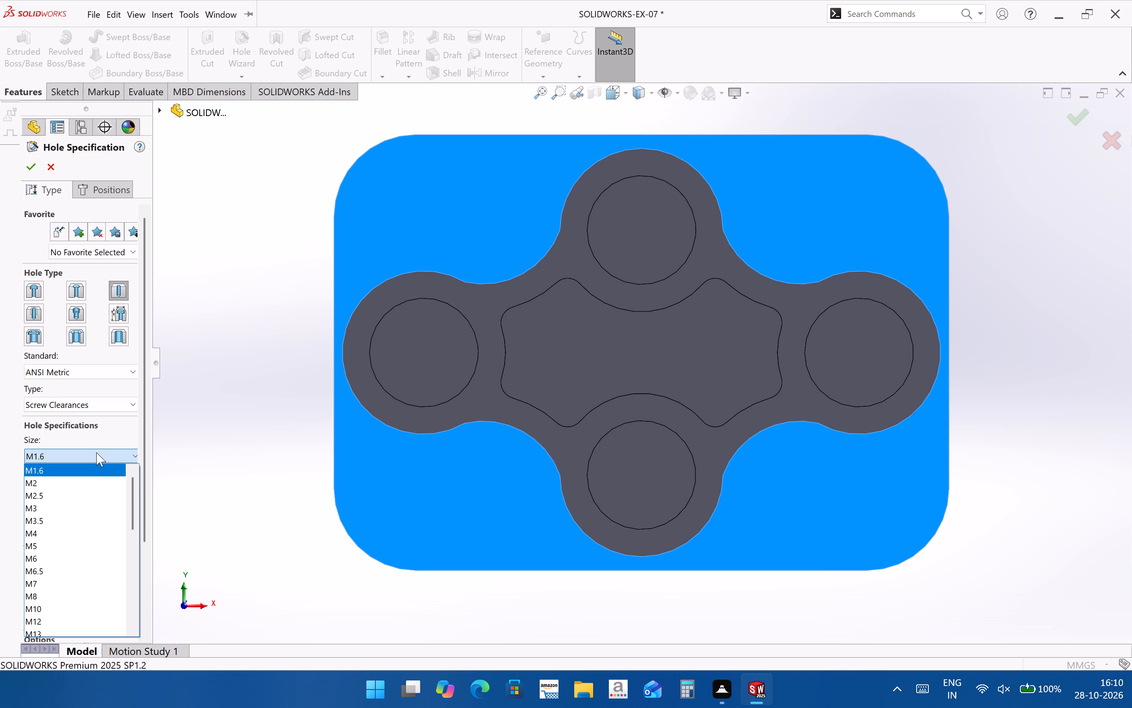
left_click(85, 603)
Set the hole's custom diameter to 10 mm and its end condition to Through All.
left_click_drag(102, 513, 16, 500)
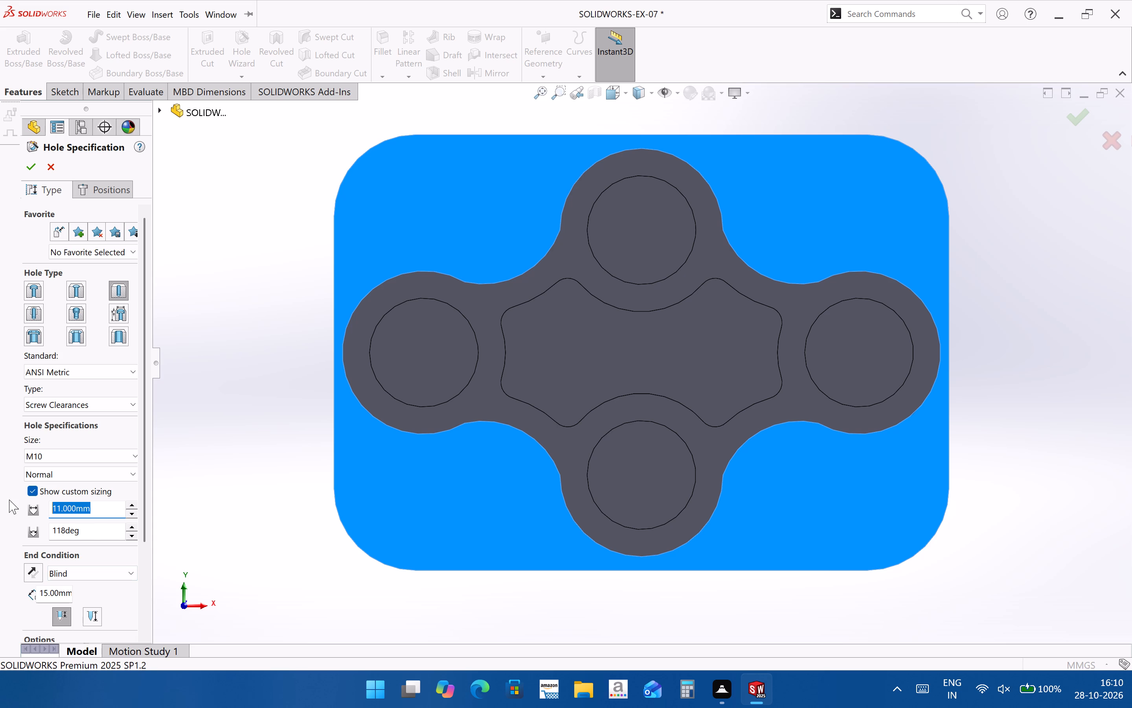
type("10")
key("Return")
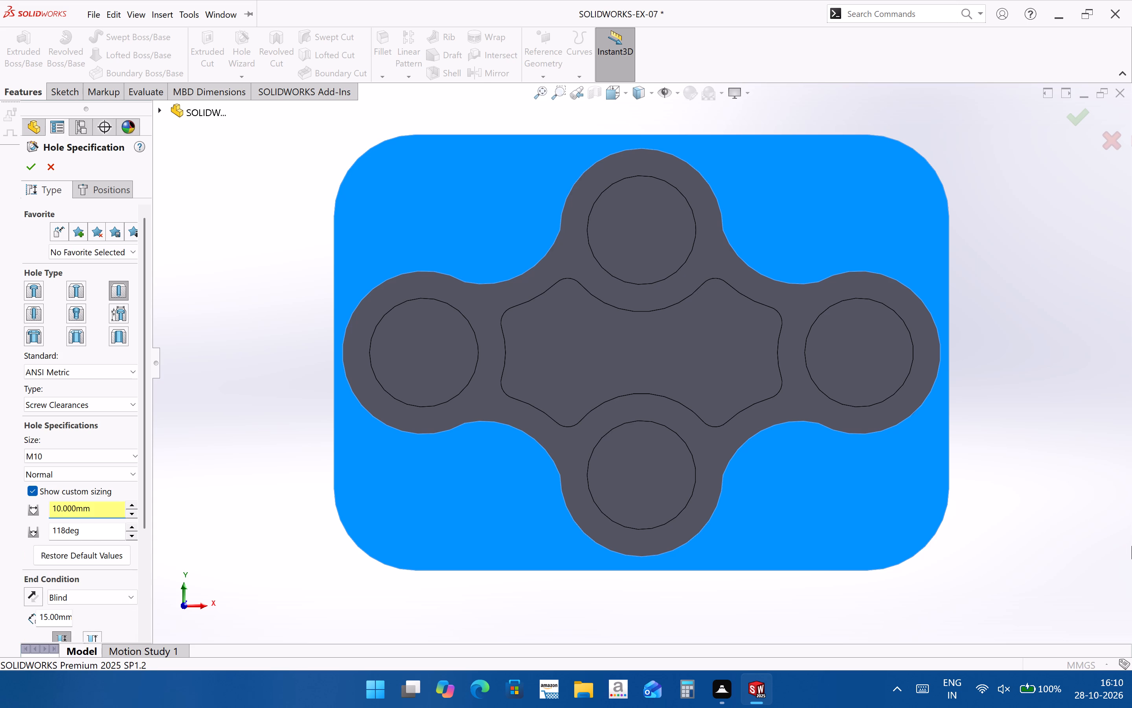
left_click_drag(141, 491, 149, 551)
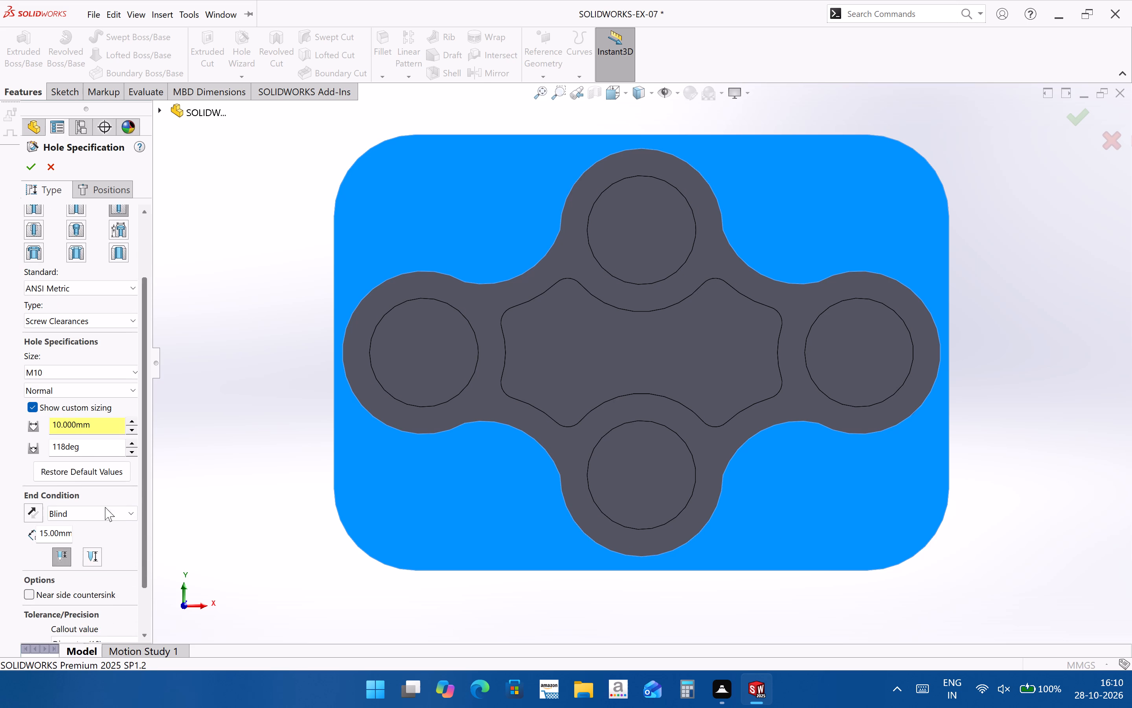
left_click(105, 519)
left_click(115, 543)
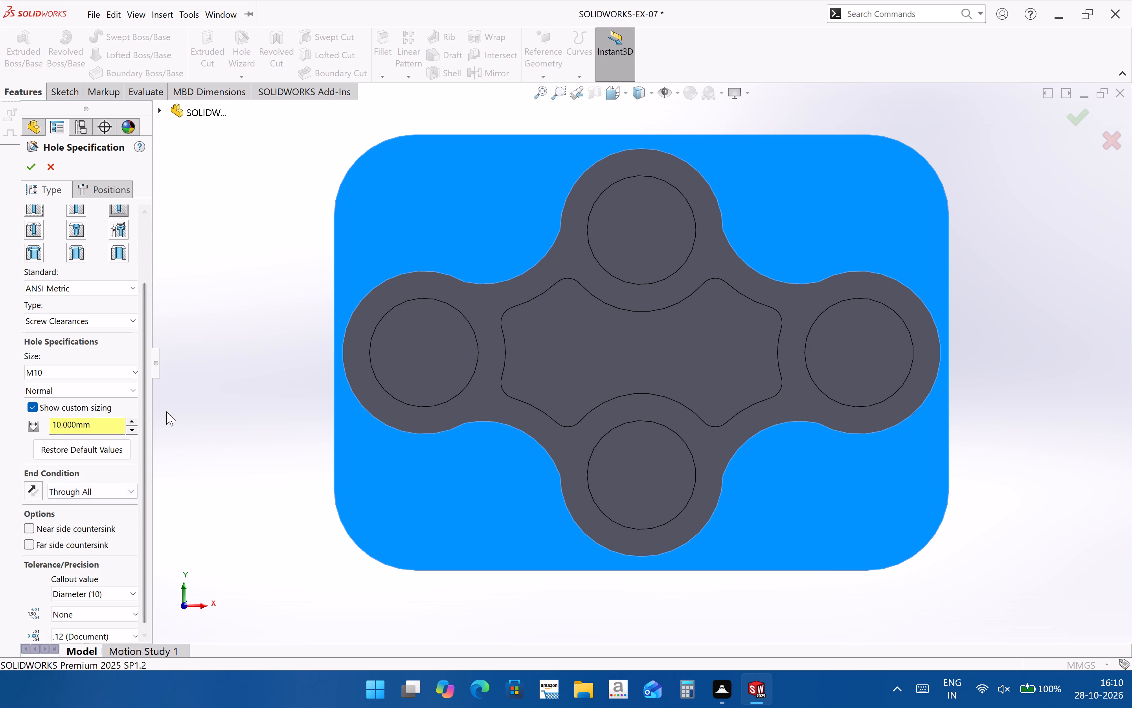
Place four holes near the corners of the base plate's top face, the left pair about 55 mm apart vertically.
left_click(402, 538)
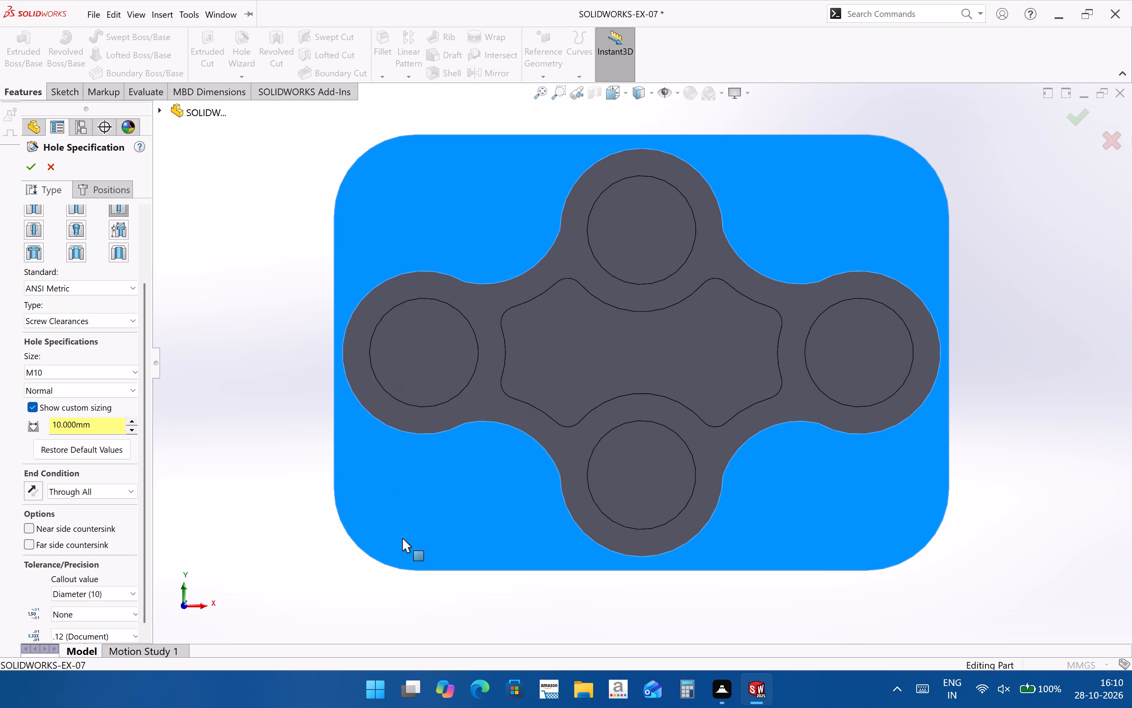
left_click(86, 192)
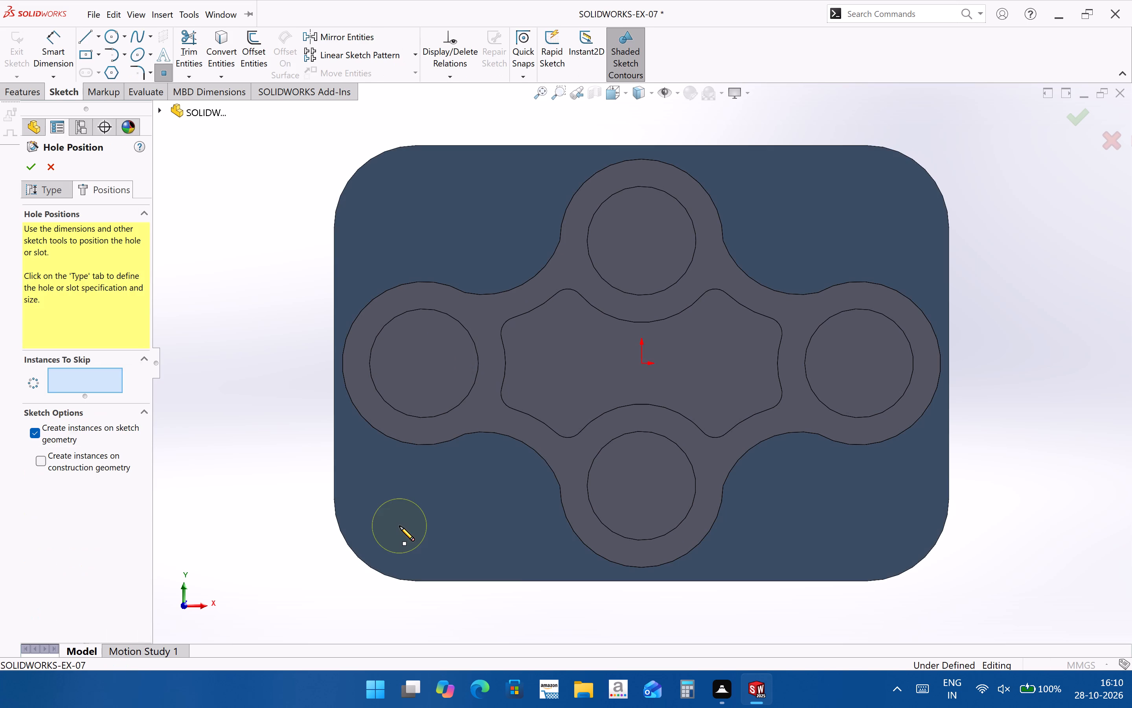
left_click(421, 526)
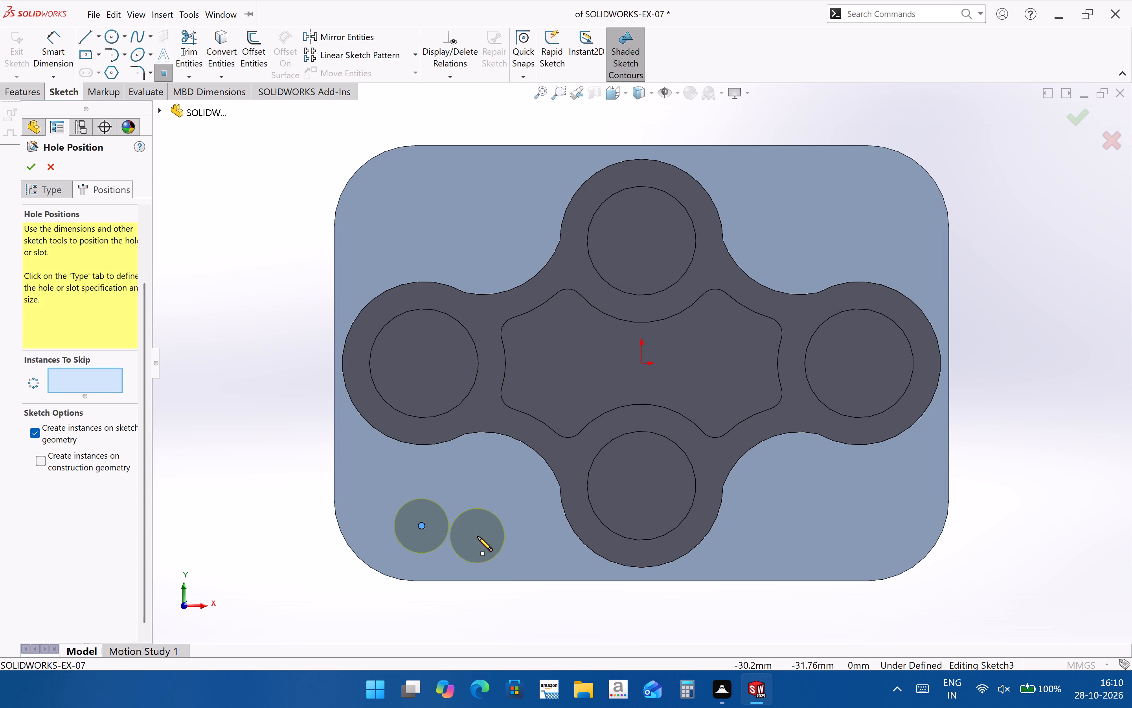
left_click(423, 225)
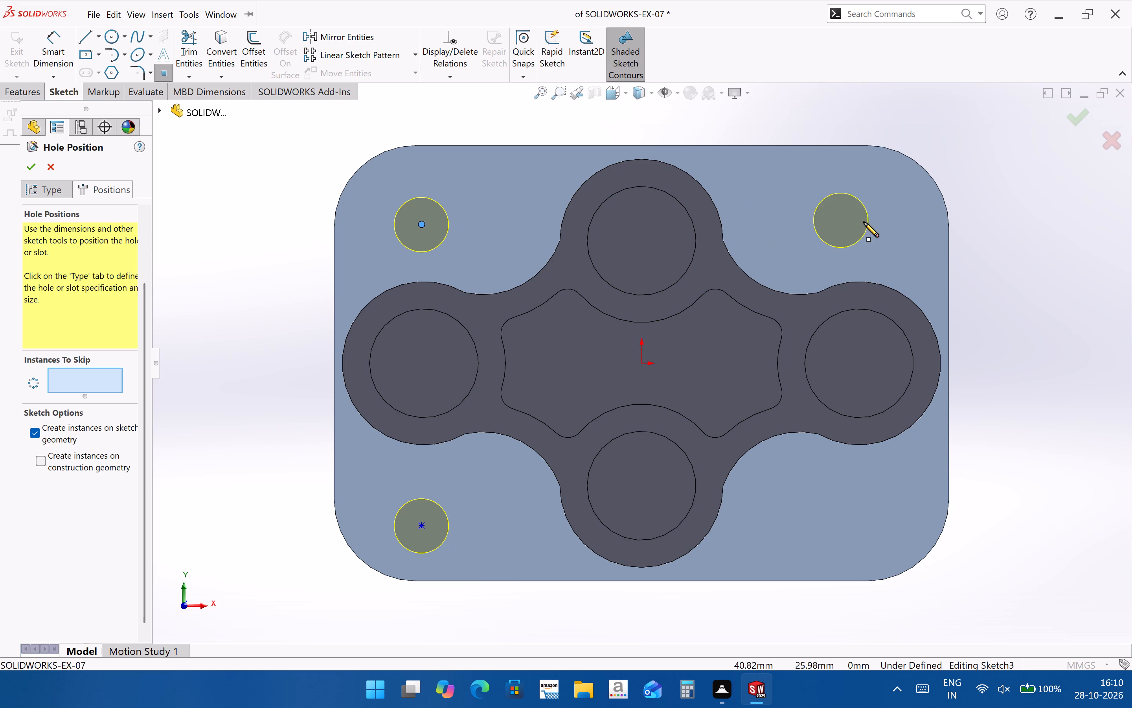
left_click(874, 225)
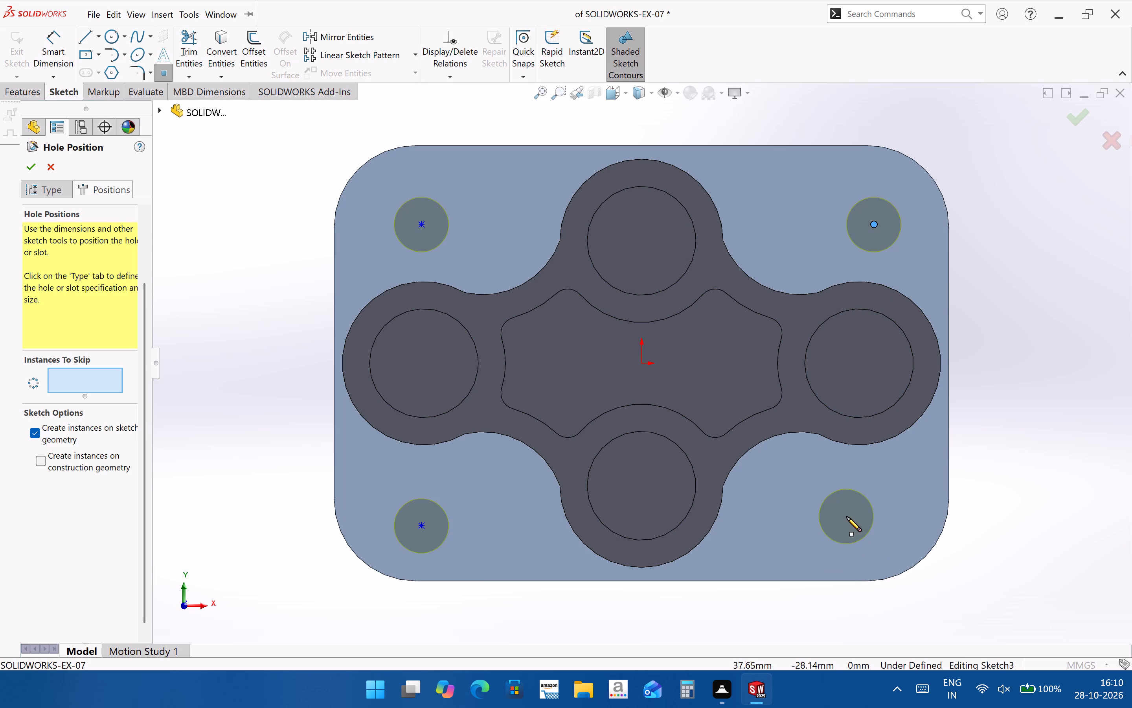
left_click(866, 526)
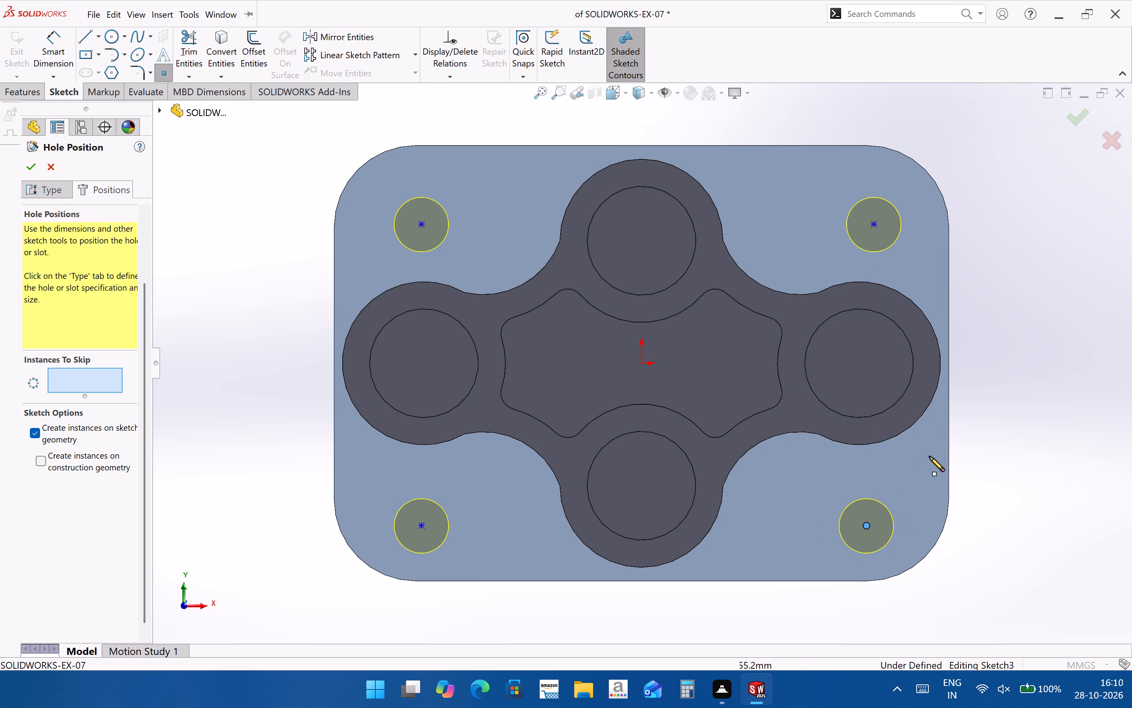
key("Escape")
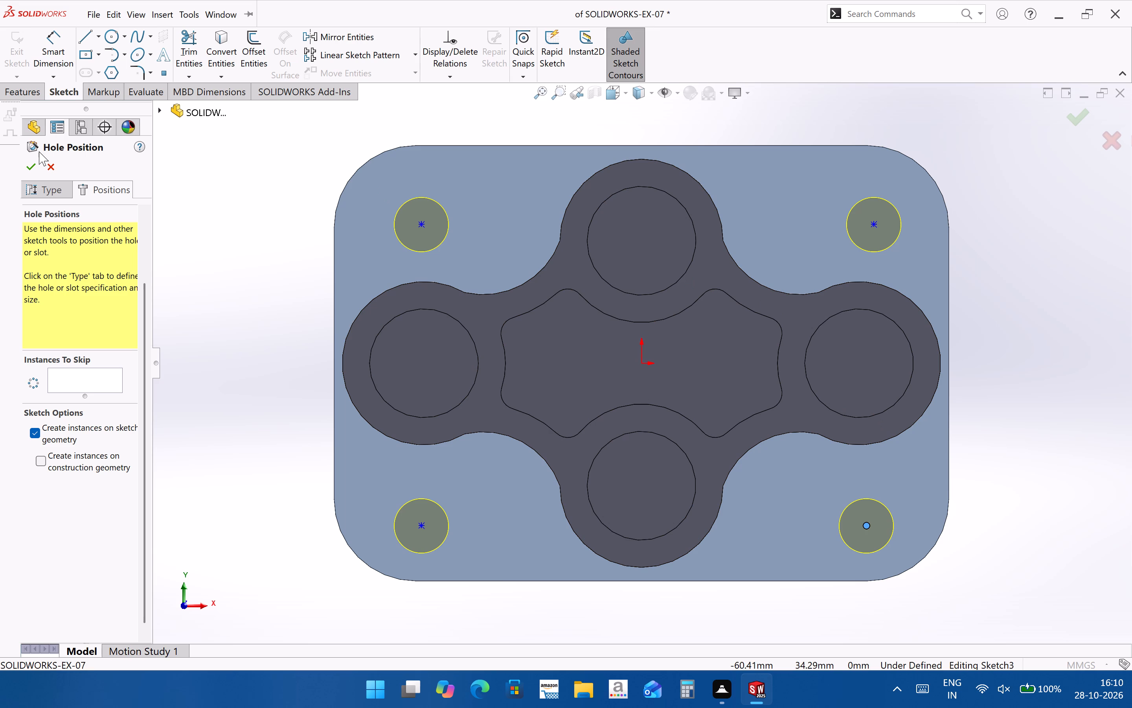
Dimension the vertical spacing between the two left hole centres at 50 mm.
left_click(58, 57)
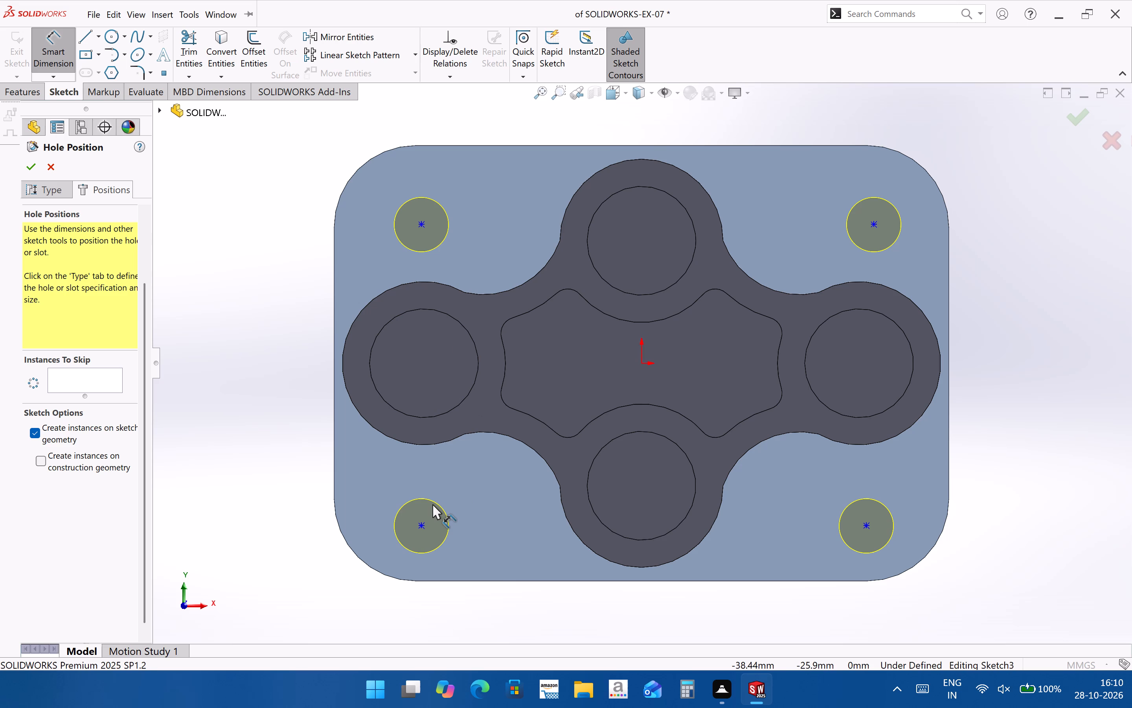
left_click(422, 525)
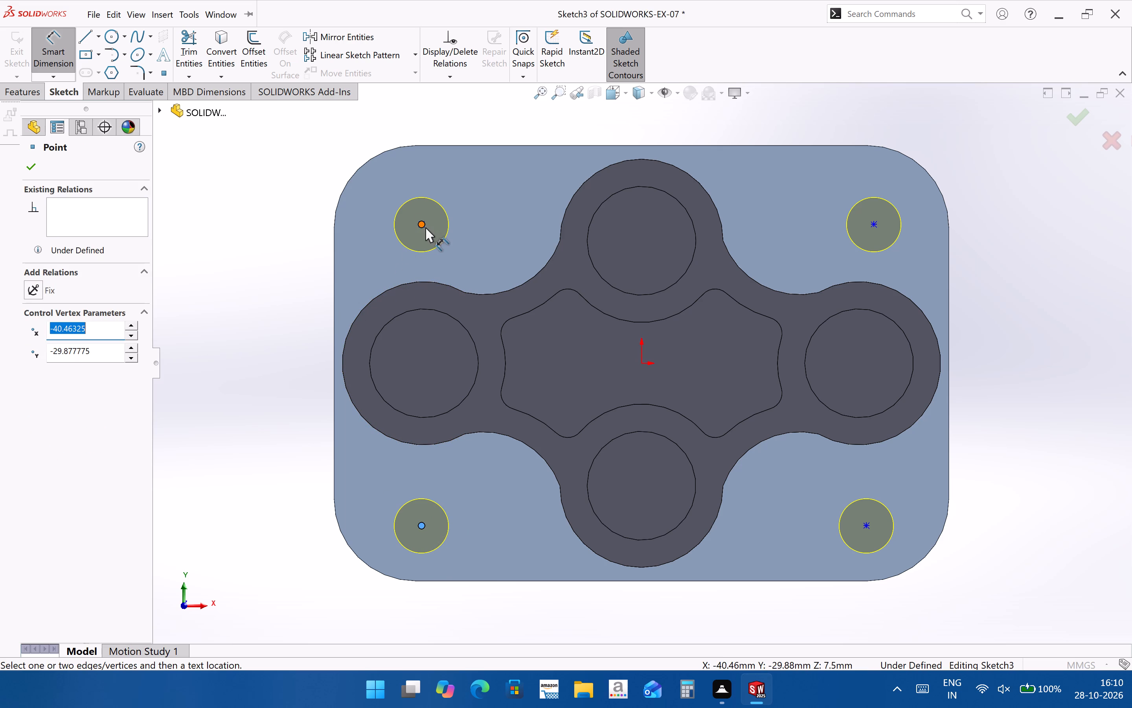
left_click(421, 222)
left_click(216, 382)
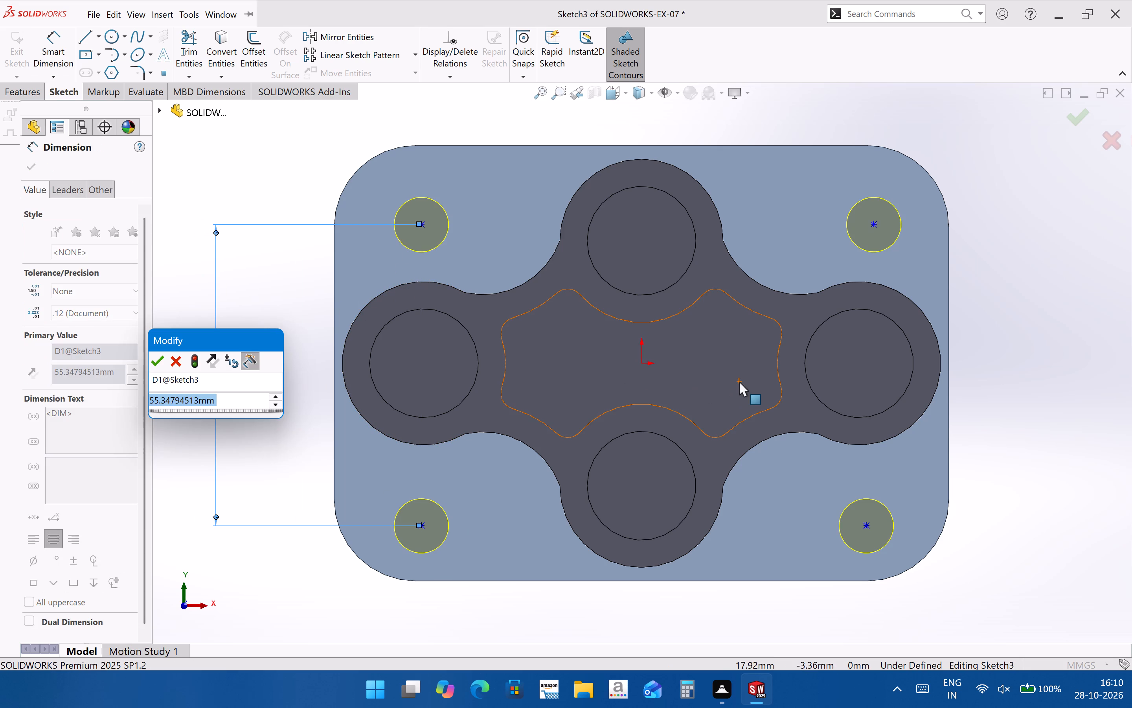
type("50")
key("Return")
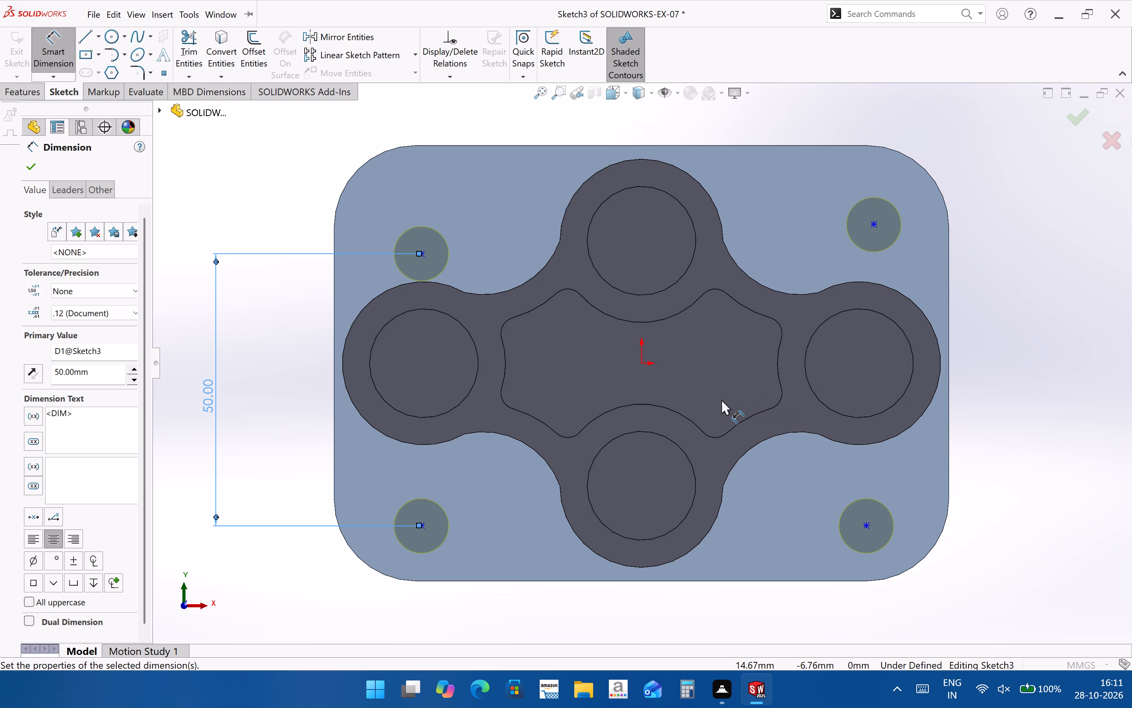
Dimension the lower-left hole centre 15 mm from the base plate's left edge.
left_click(421, 524)
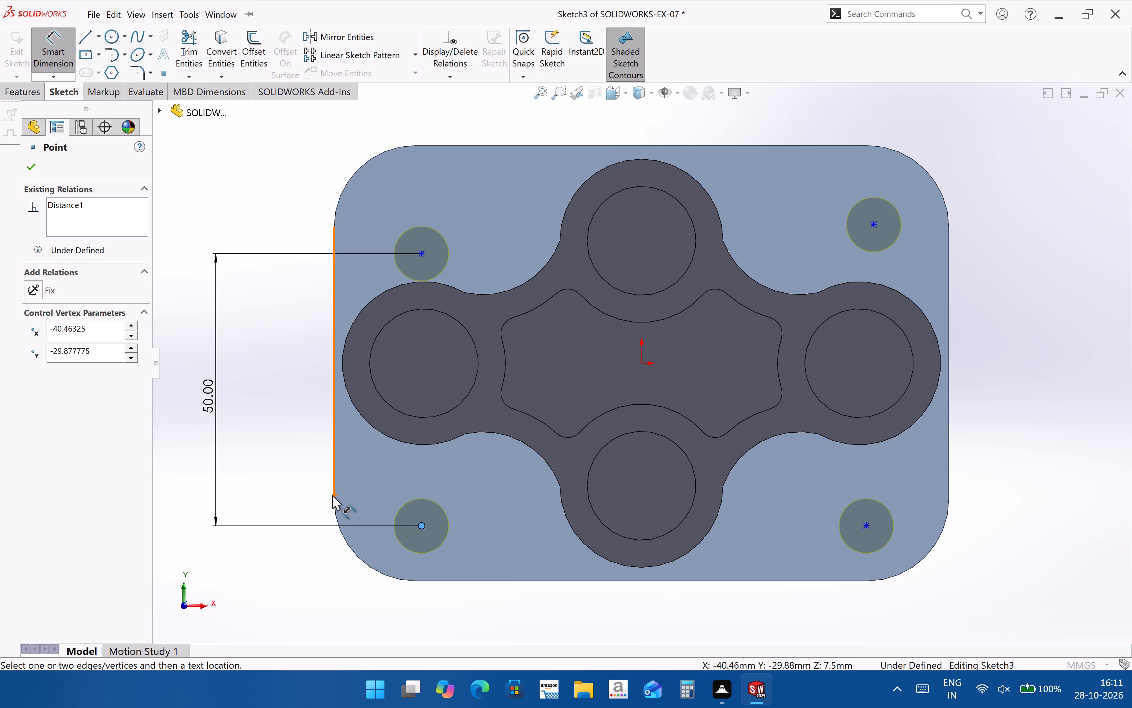
left_click(334, 495)
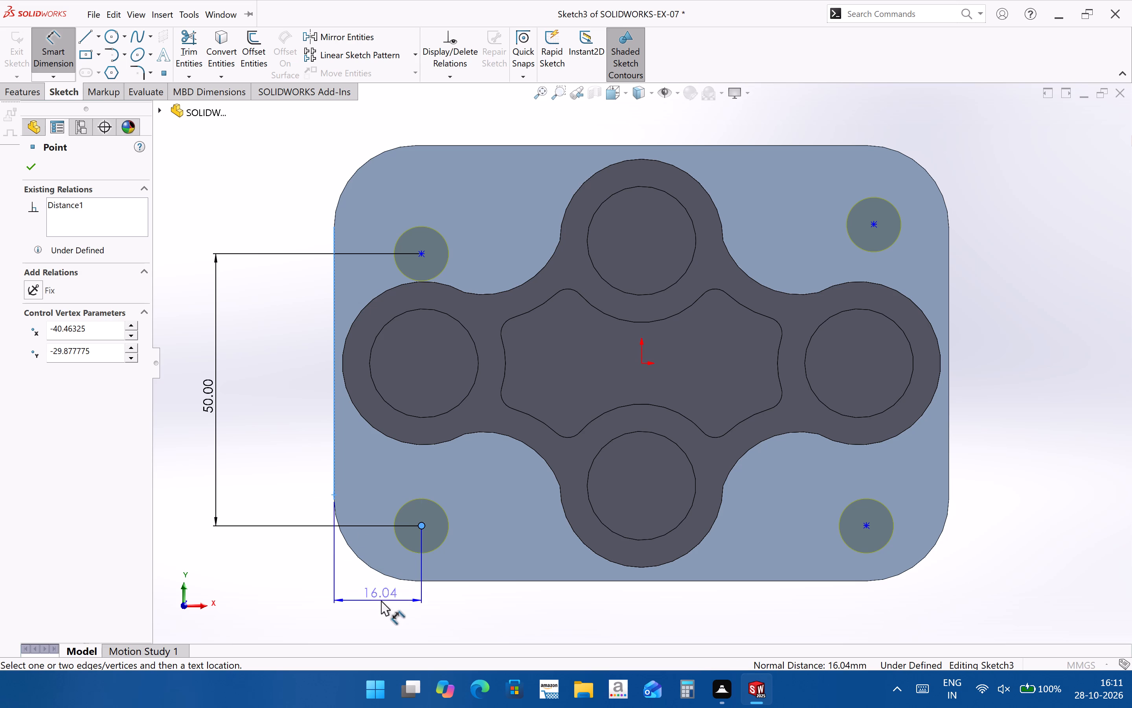
left_click(381, 601)
type("15")
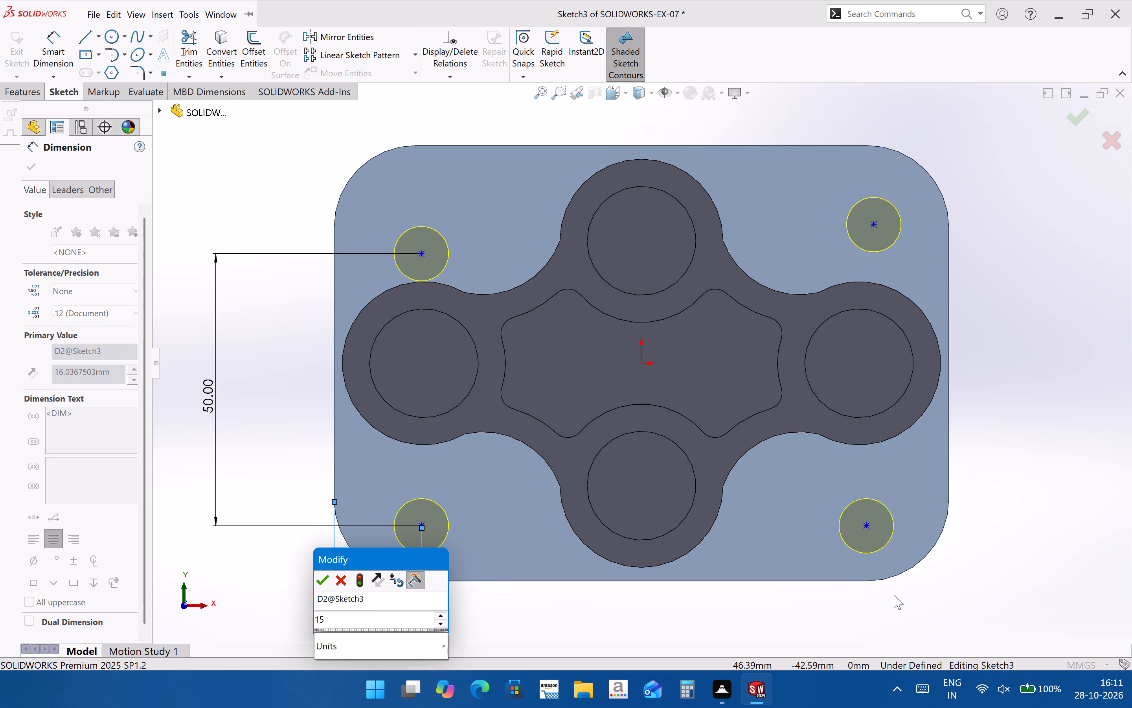
key("Return")
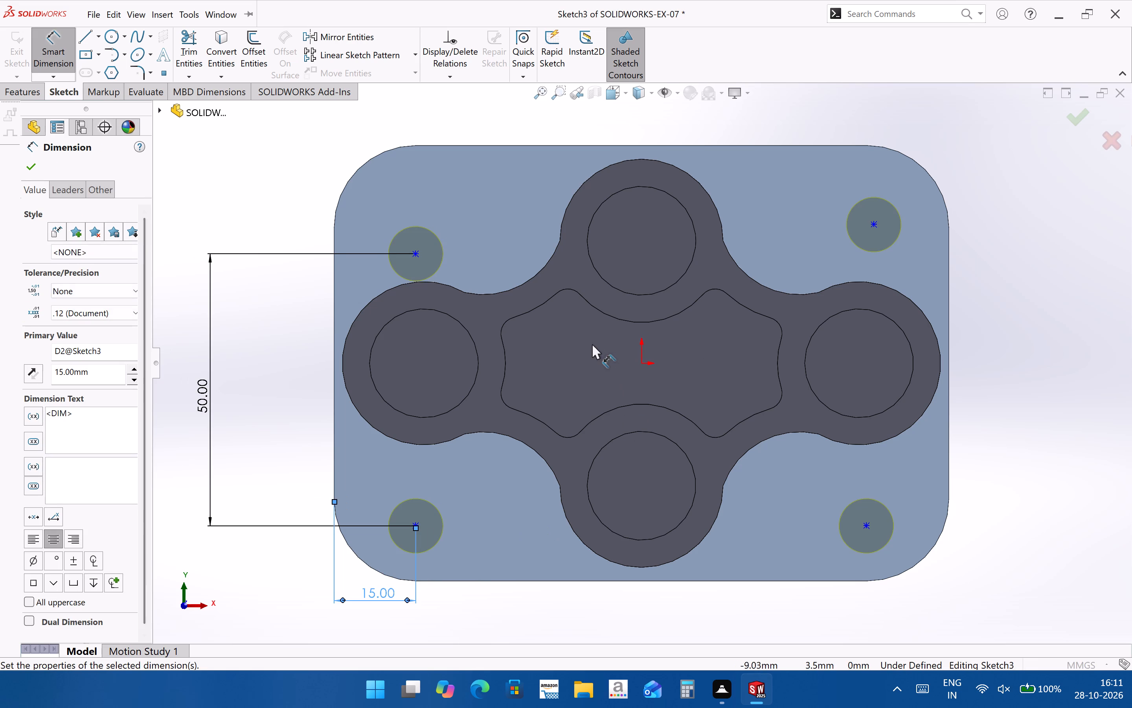
Dimension the lower-left hole centre 25 mm vertically from the origin.
left_click(641, 362)
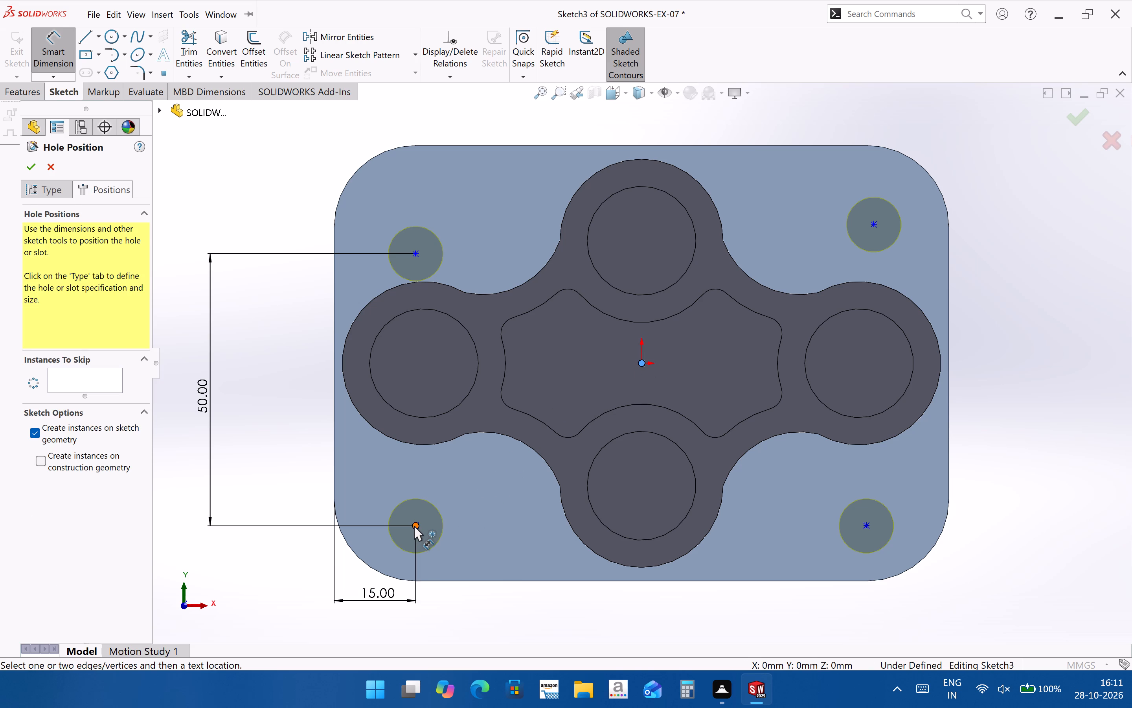
left_click(415, 526)
left_click(390, 465)
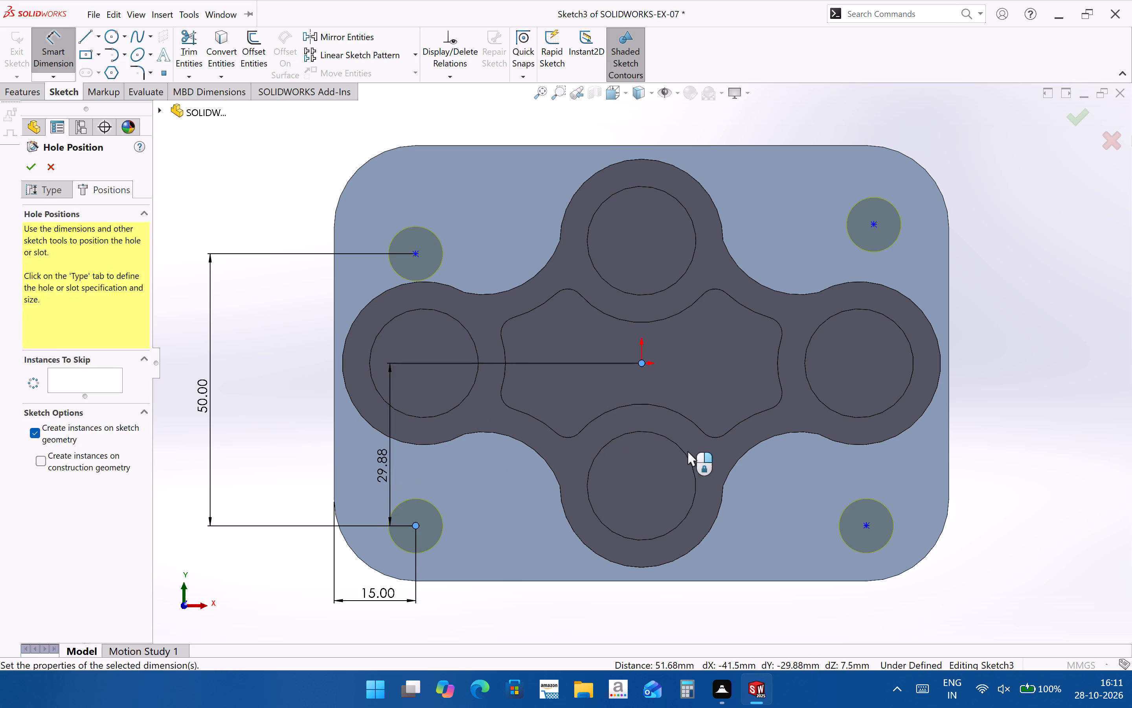
type("25")
key("Return")
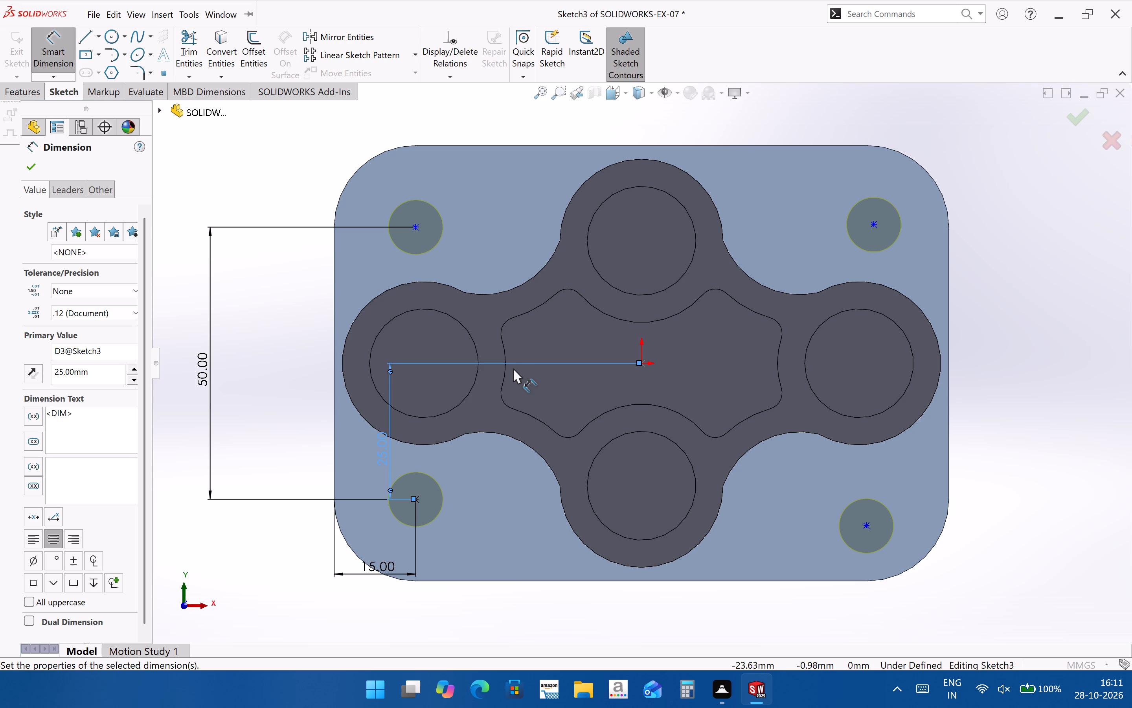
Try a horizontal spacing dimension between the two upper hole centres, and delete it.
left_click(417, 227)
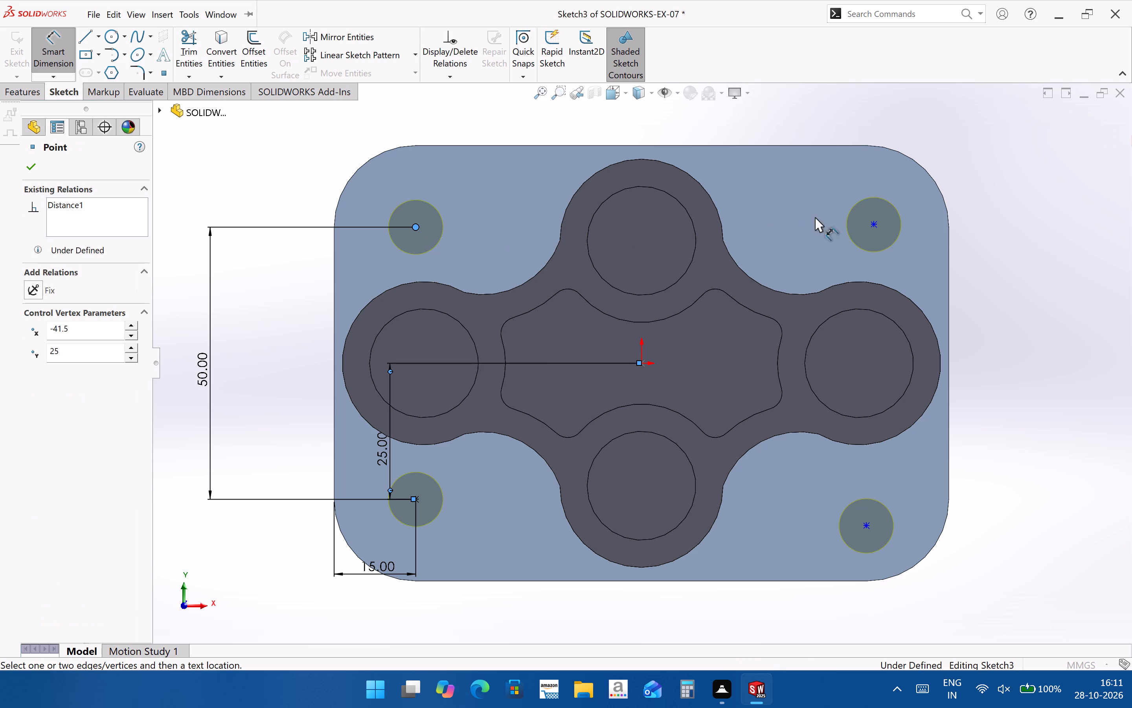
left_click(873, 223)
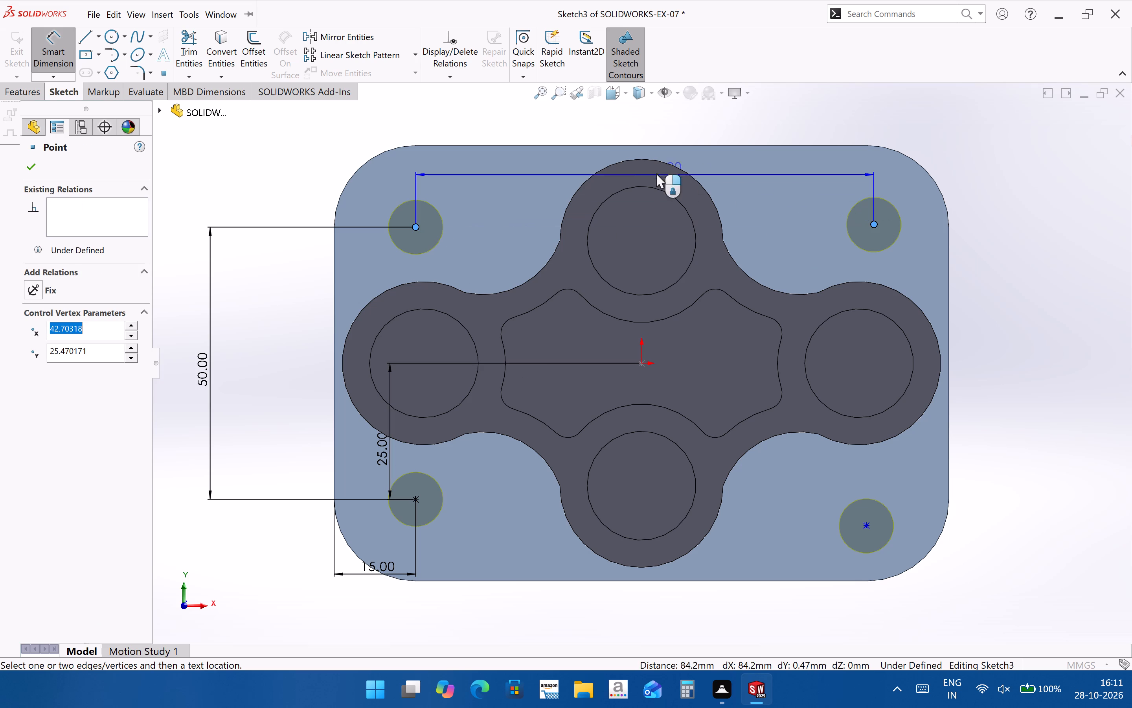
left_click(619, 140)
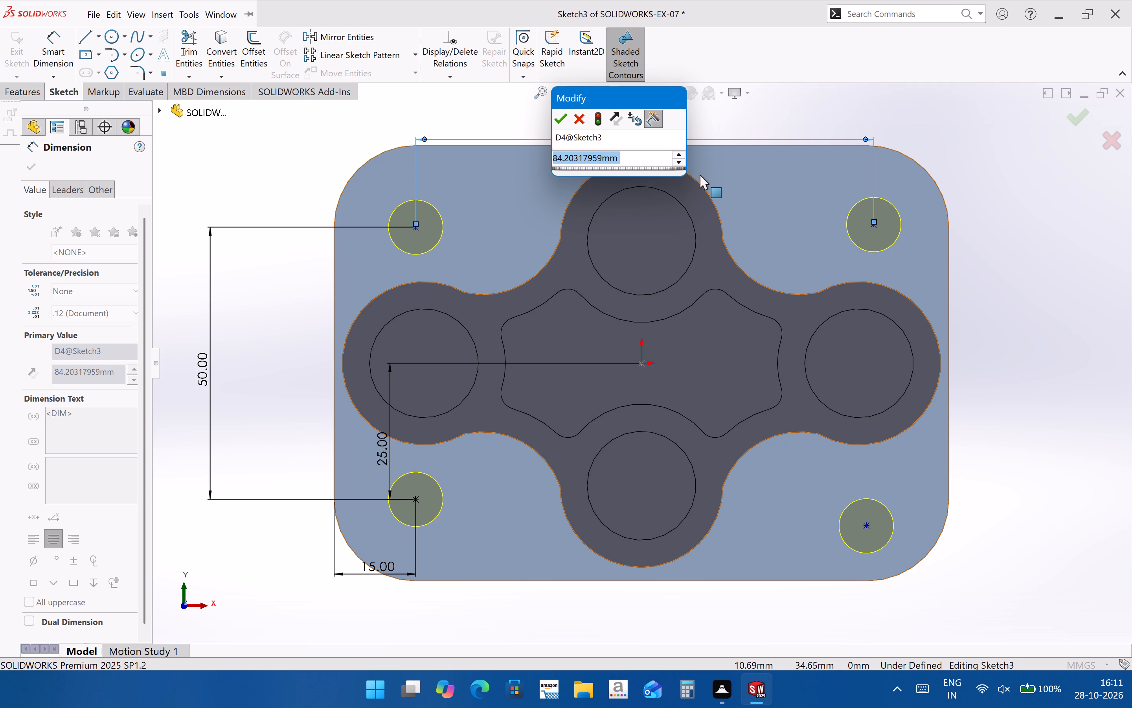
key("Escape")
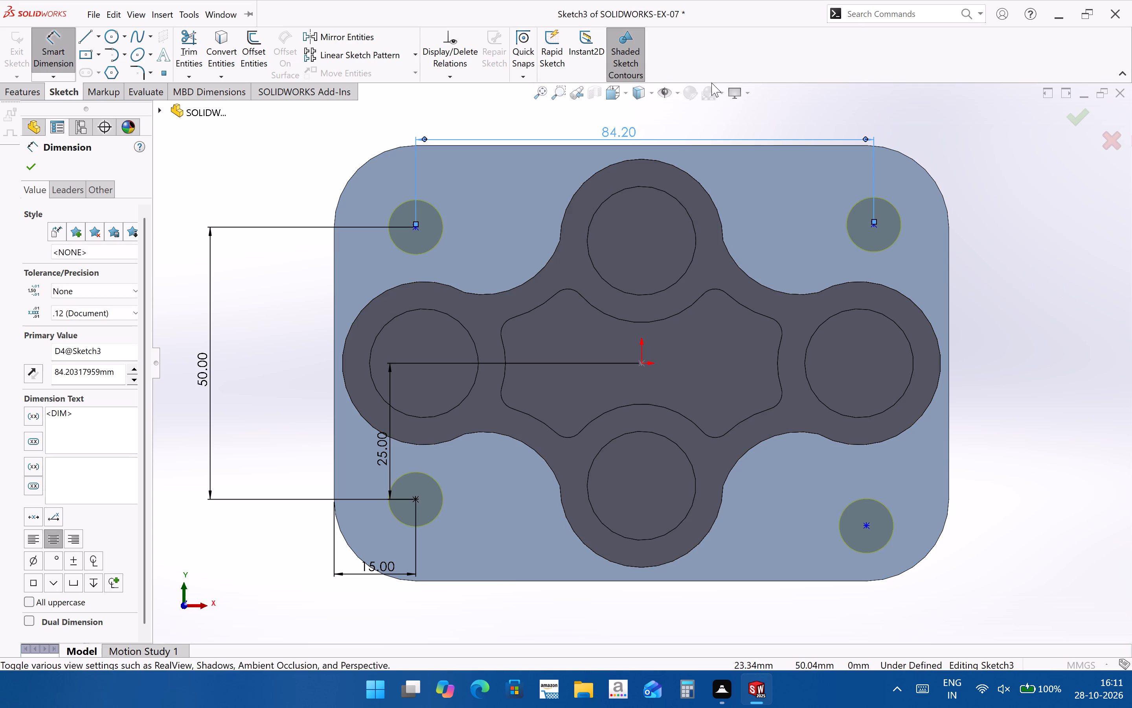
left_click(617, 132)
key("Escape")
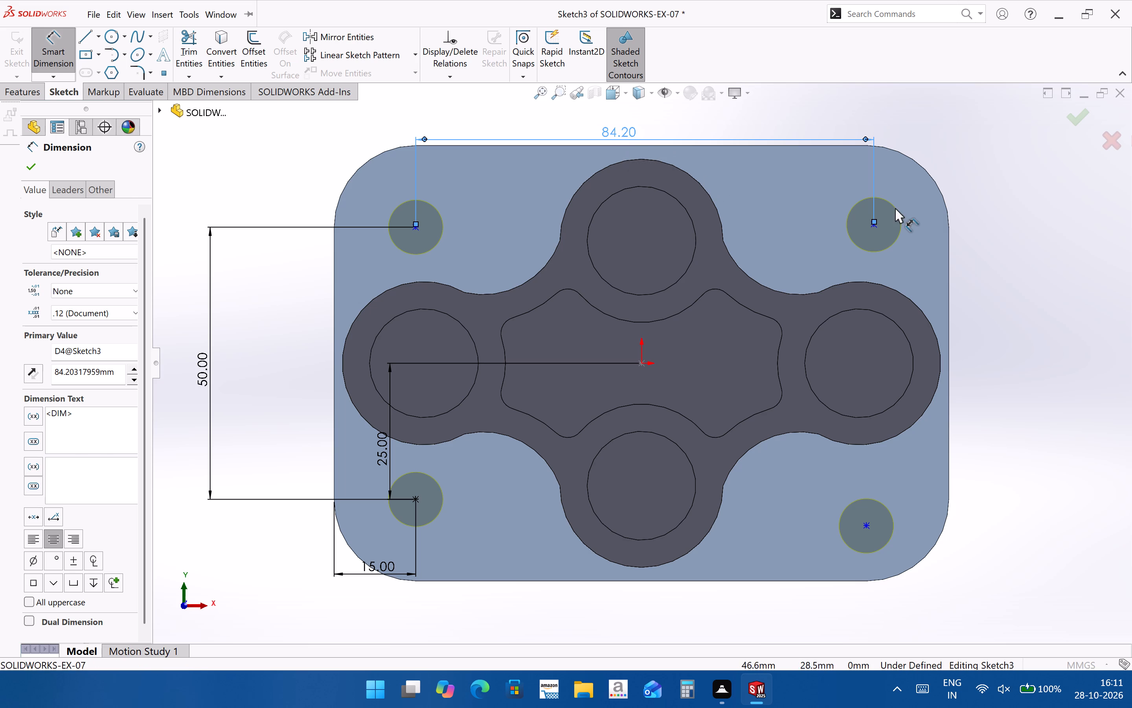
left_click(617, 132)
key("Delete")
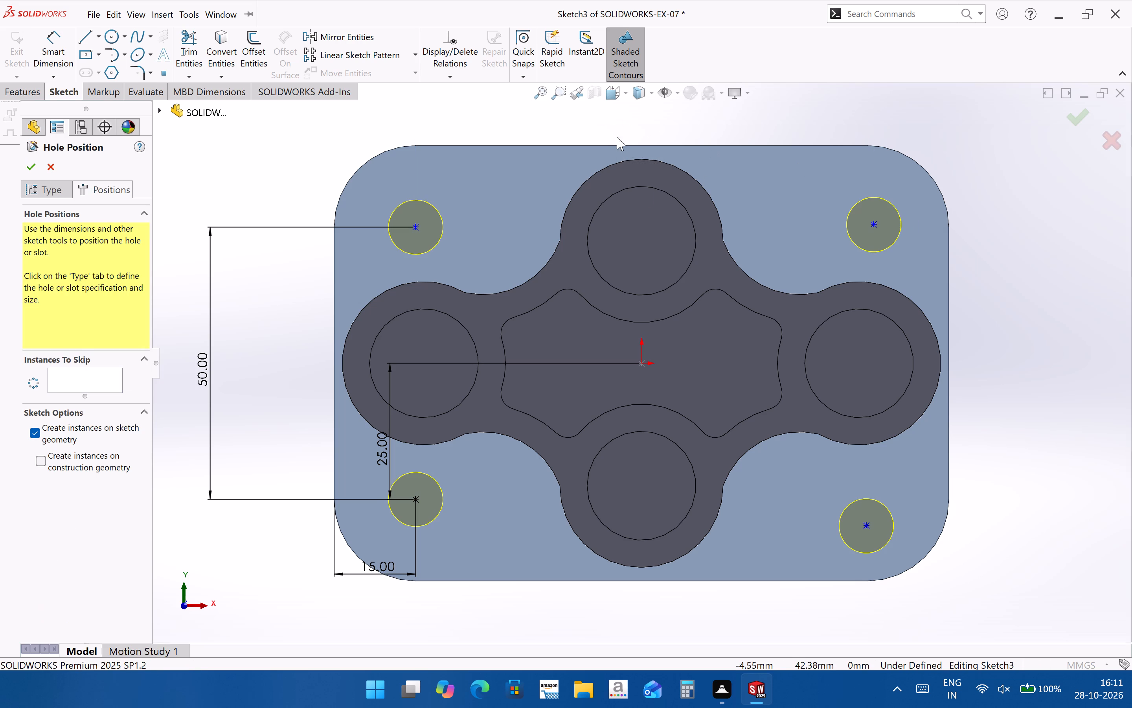
Add a Horizontal relation between the two upper hole centres.
left_click(417, 225)
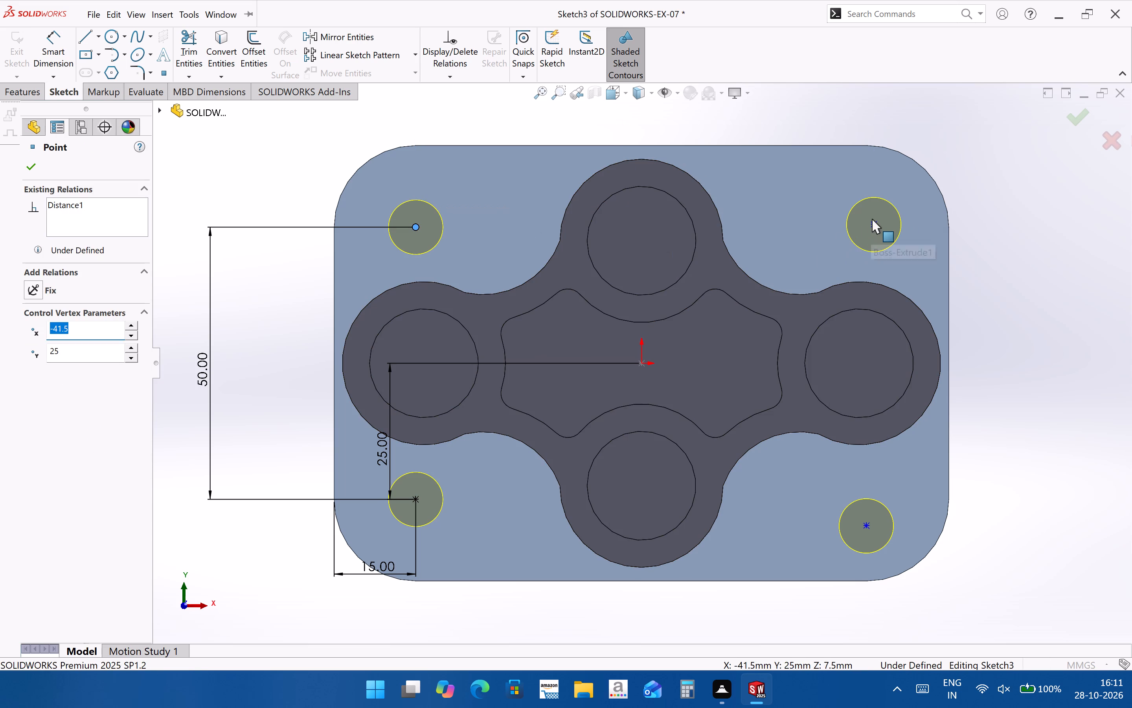
left_click(872, 224, "ctrl")
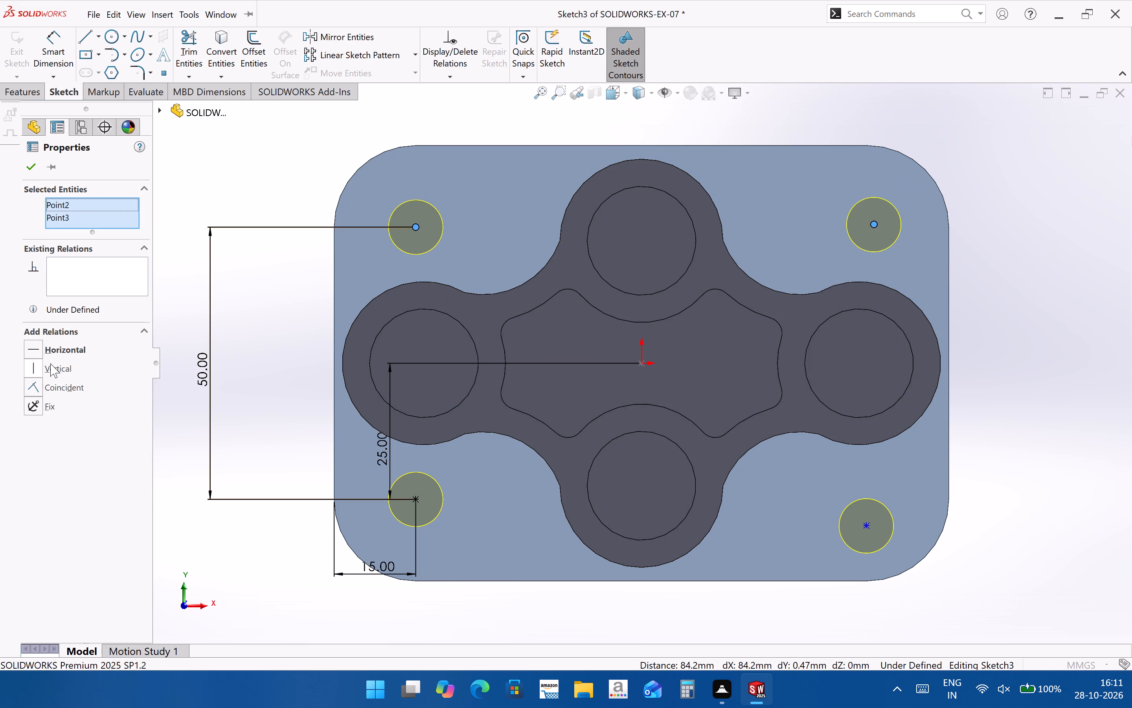
left_click(55, 350)
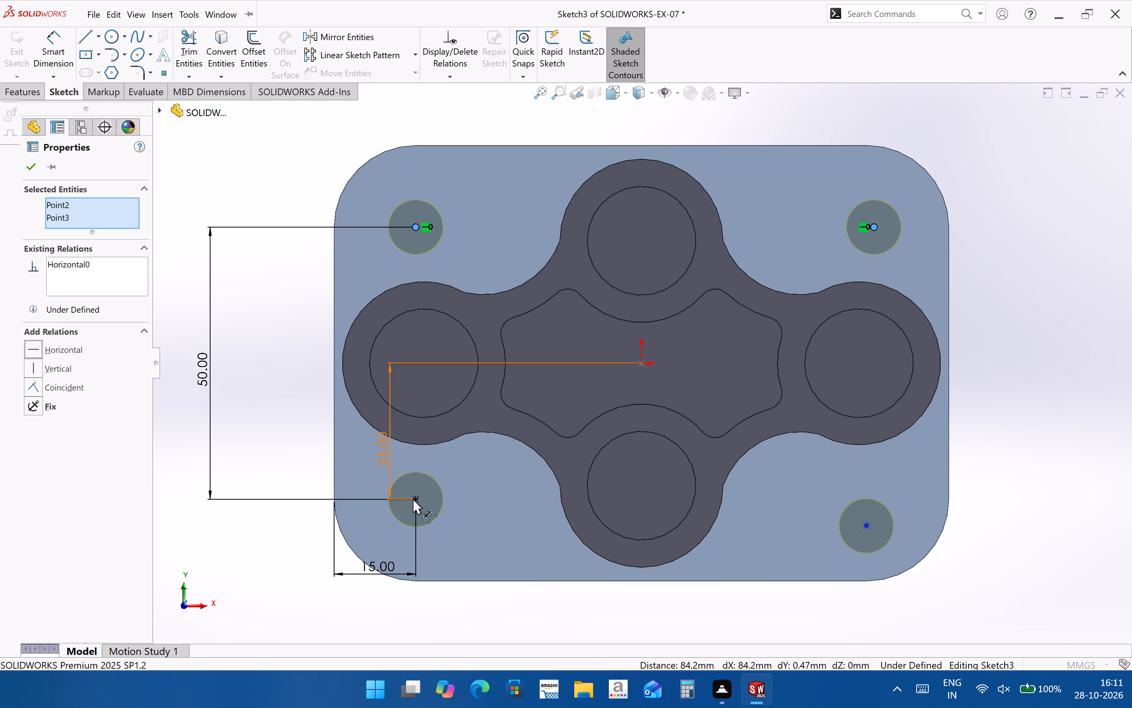
Add a Horizontal relation between the two lower hole centres.
left_click(413, 499)
left_click(478, 594)
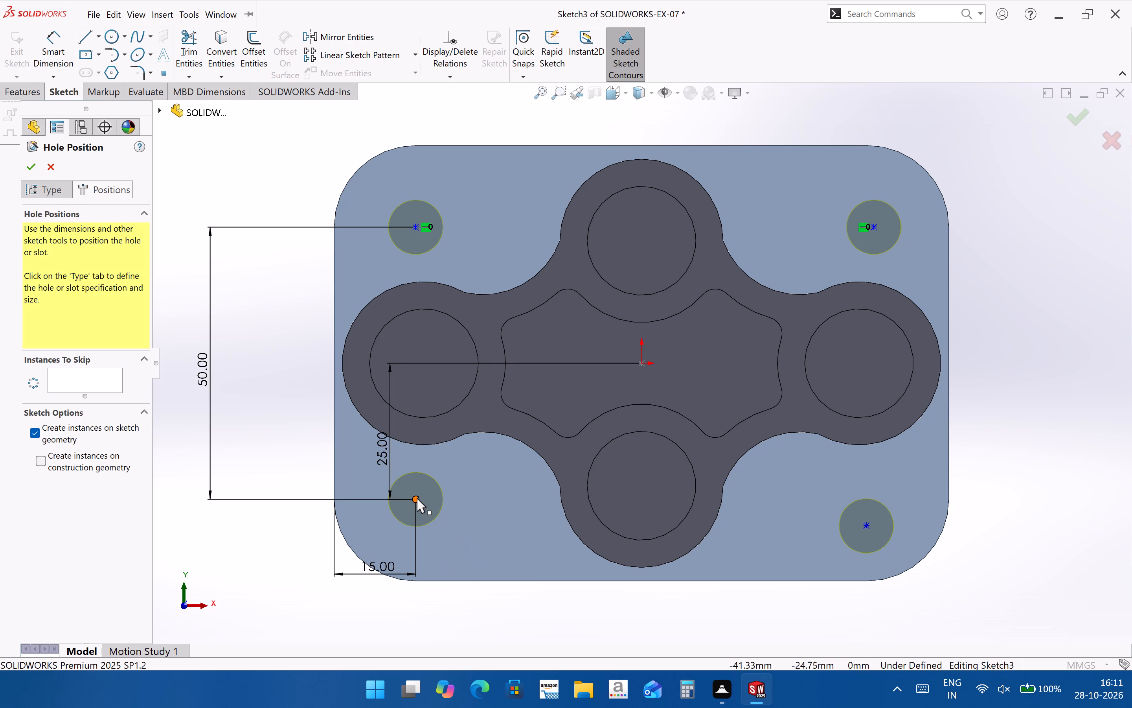
left_click(417, 498)
left_click(864, 525, "ctrl")
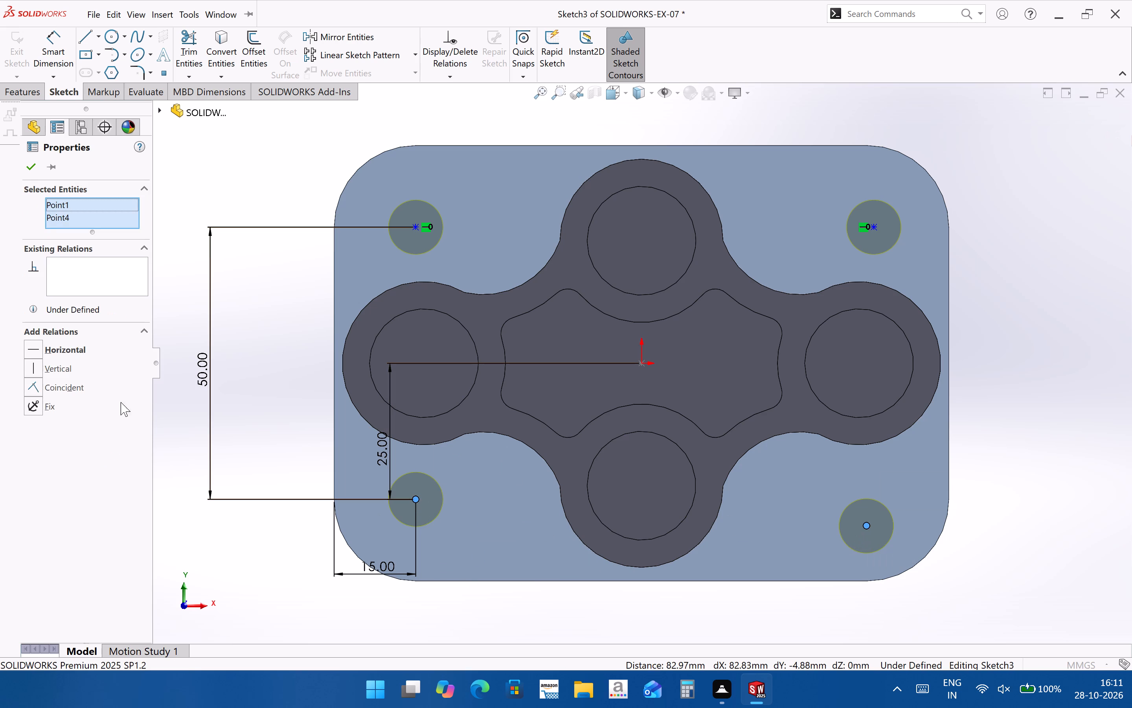
left_click(76, 350)
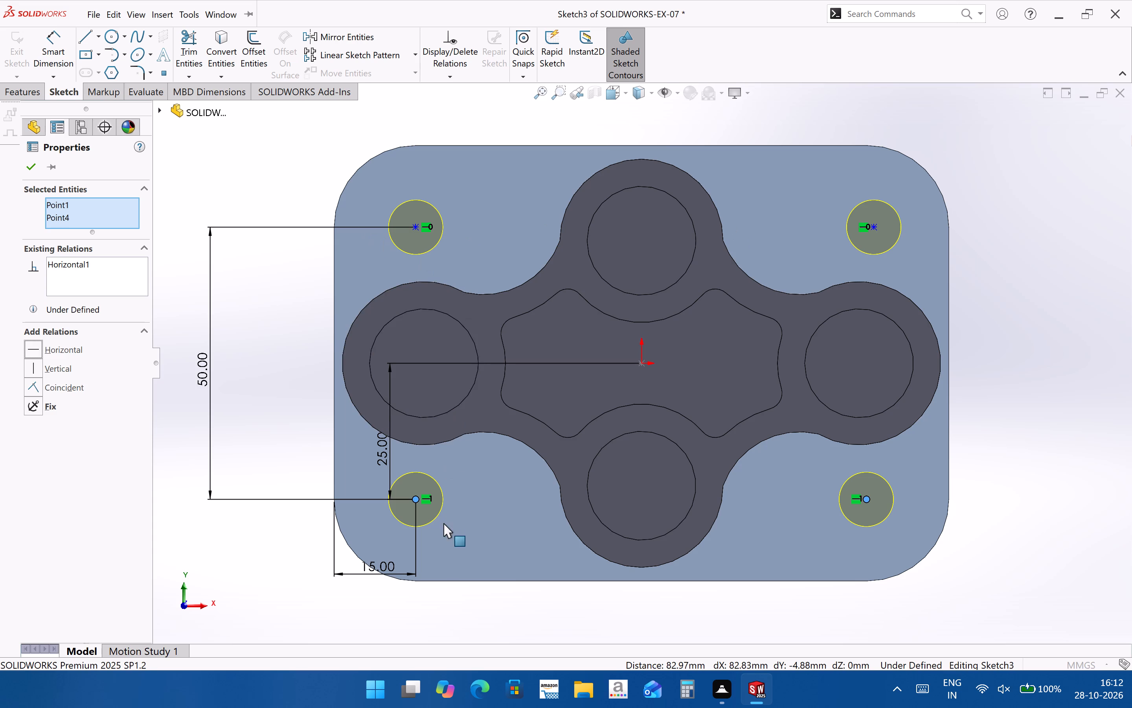
Dimension the lower-right hole centre 15 mm from the base plate's right edge.
left_click(58, 61)
left_click(866, 499)
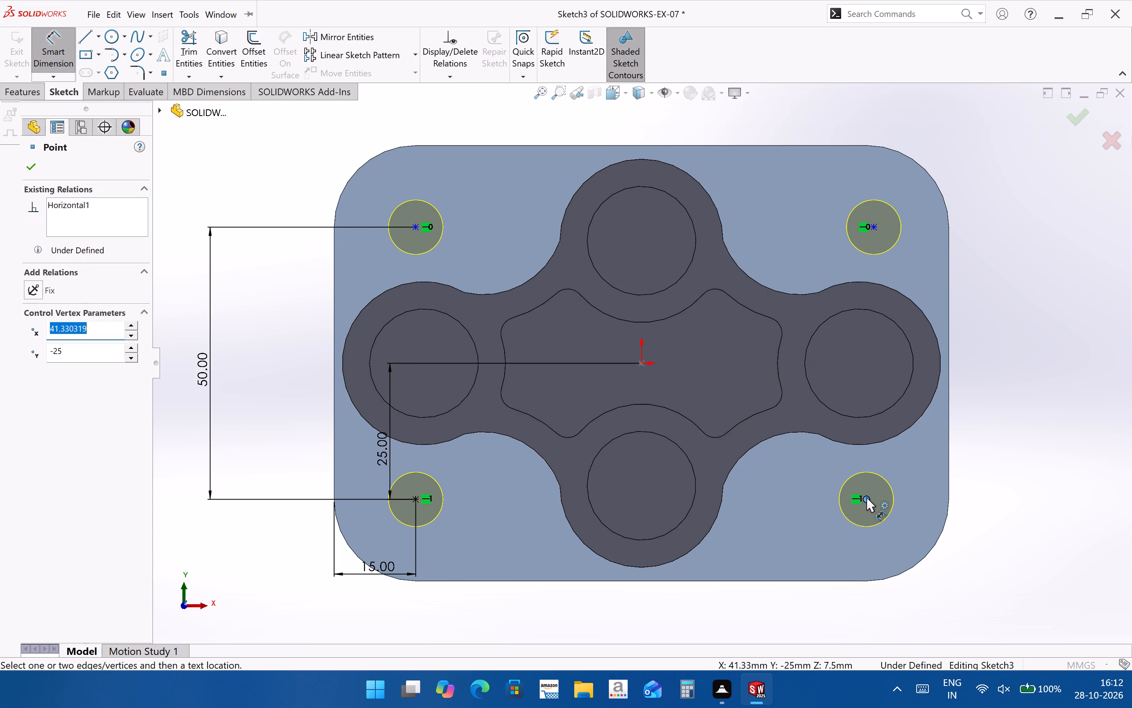
left_click(947, 490)
left_click(948, 445)
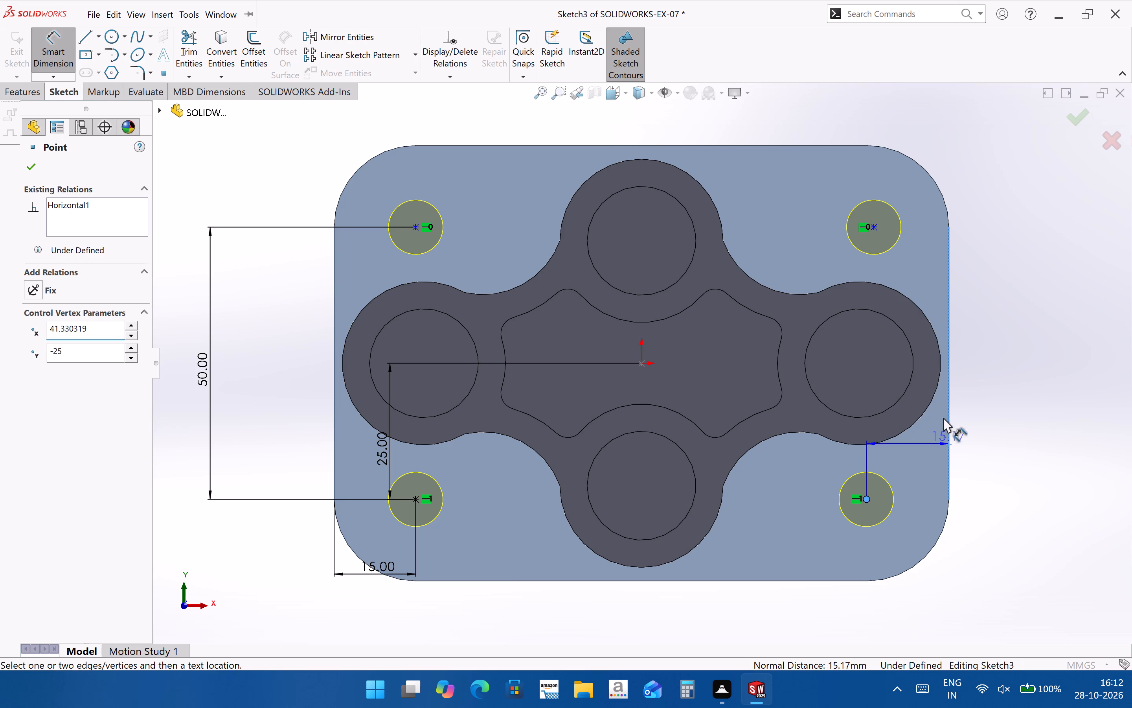
left_click(925, 533)
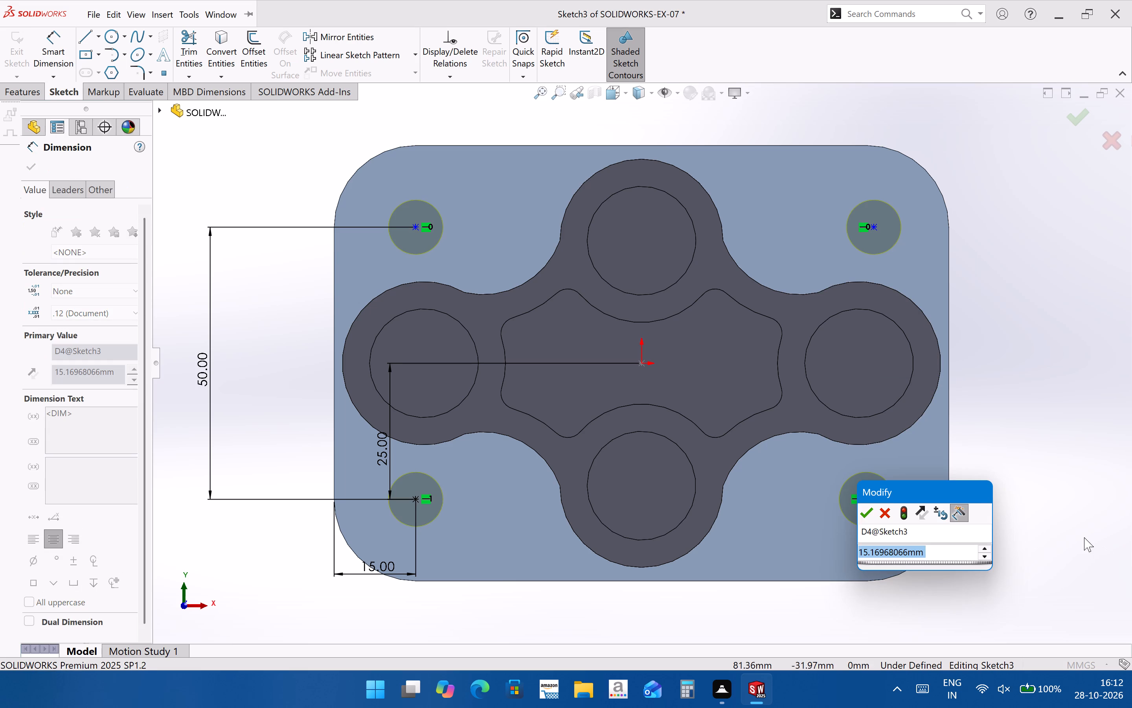
type("15")
key("Return")
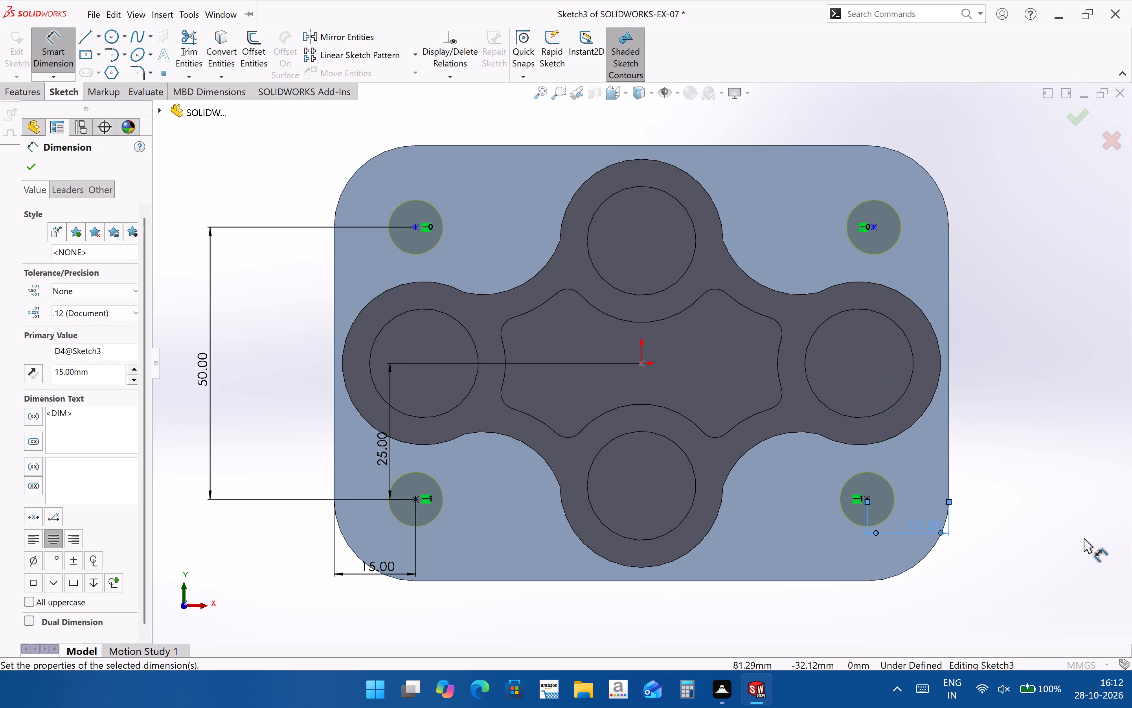
Accept the hole positions to finish cutting the four corner holes through the base plate.
left_click(1008, 457)
scroll(721, 505, "up", 2)
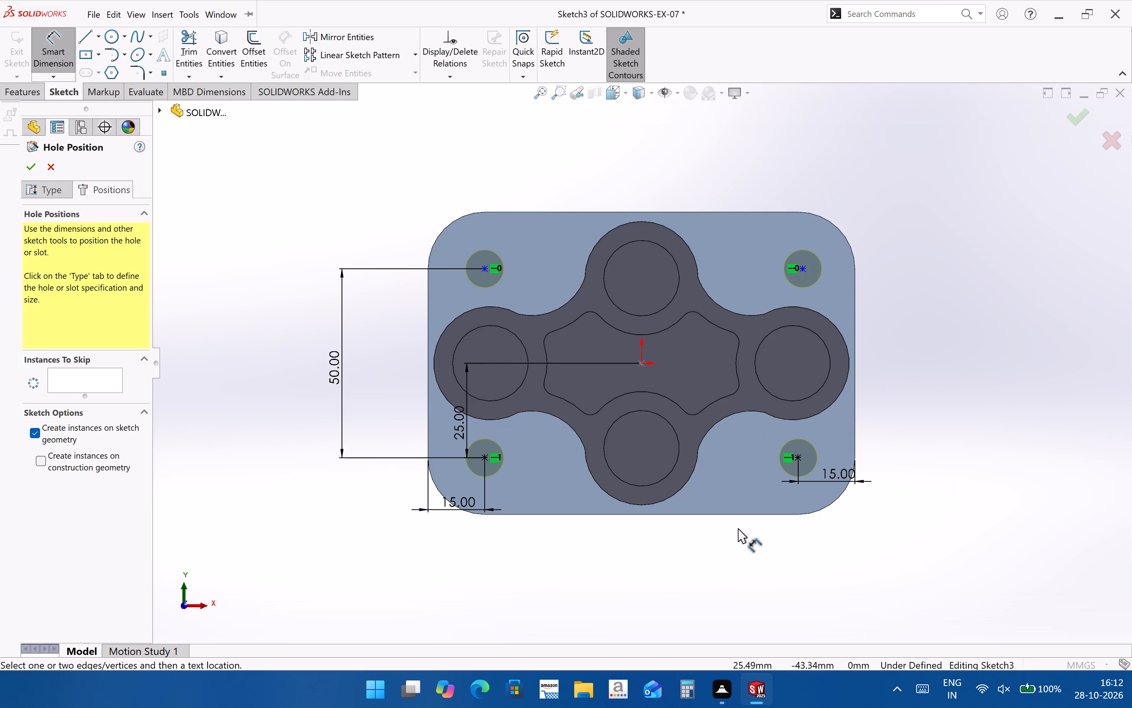
left_click(1071, 125)
left_click(718, 565)
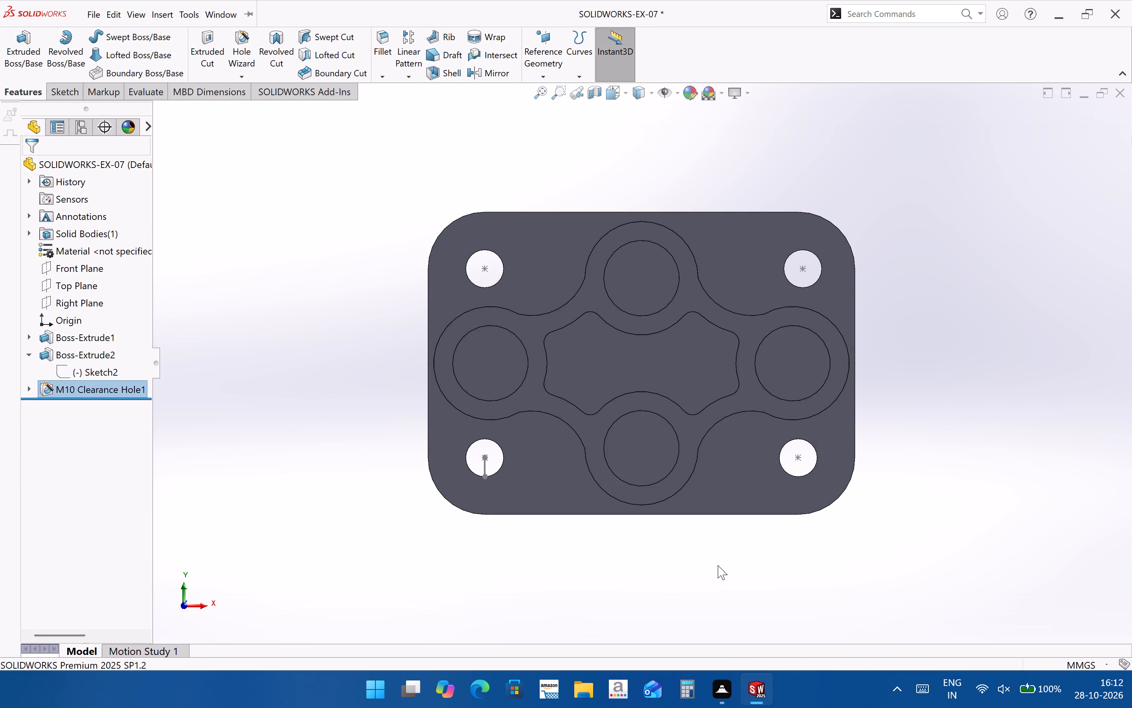
Hide all item types in the view so that only the solid model is displayed.
left_click(669, 91)
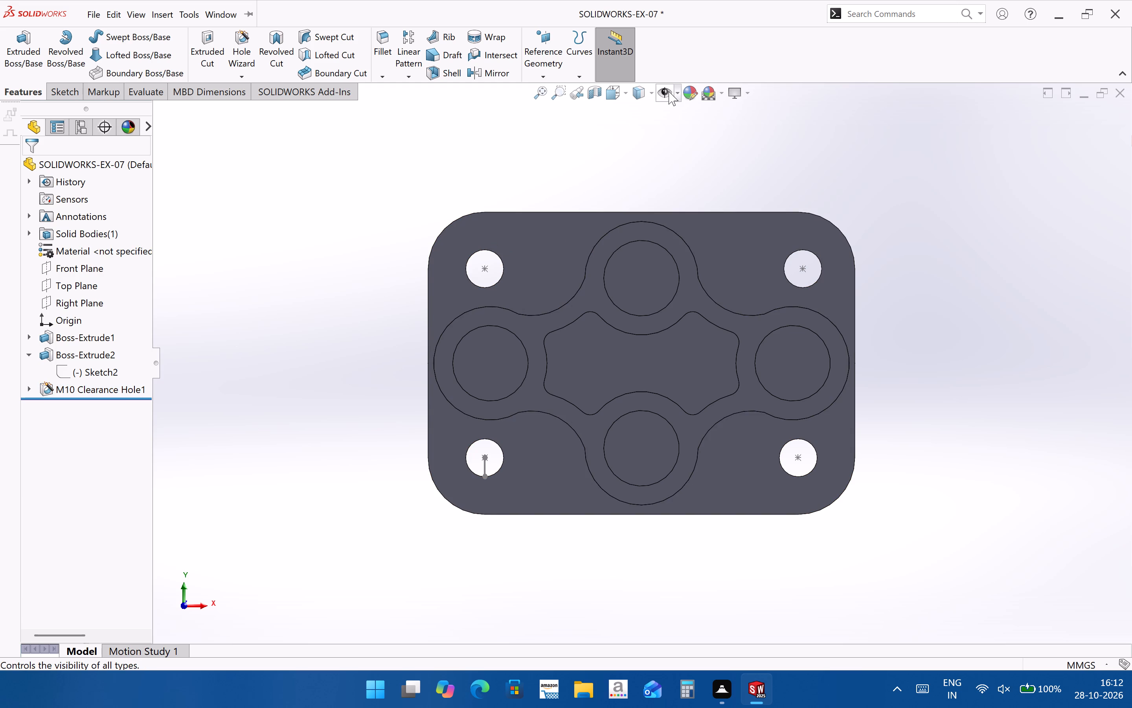
left_click(997, 423)
Examine the part, its four bosses and the corner holes from several angles.
middle_click_drag(630, 626, 623, 394)
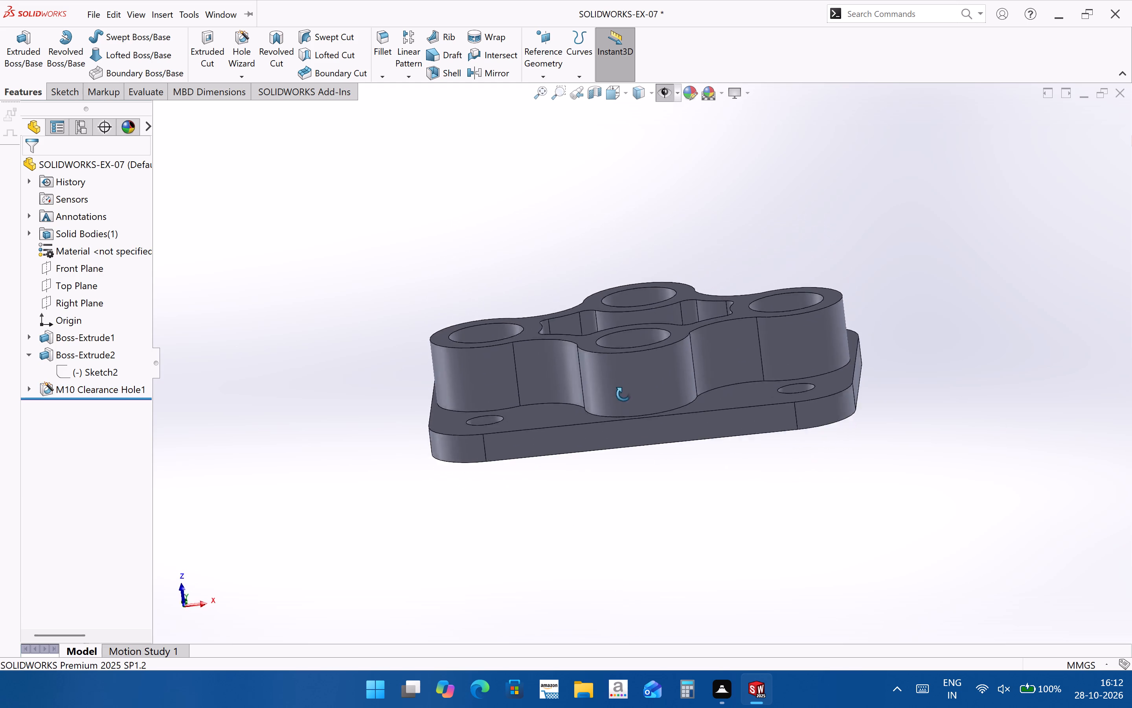
middle_click_drag(623, 394, 640, 463)
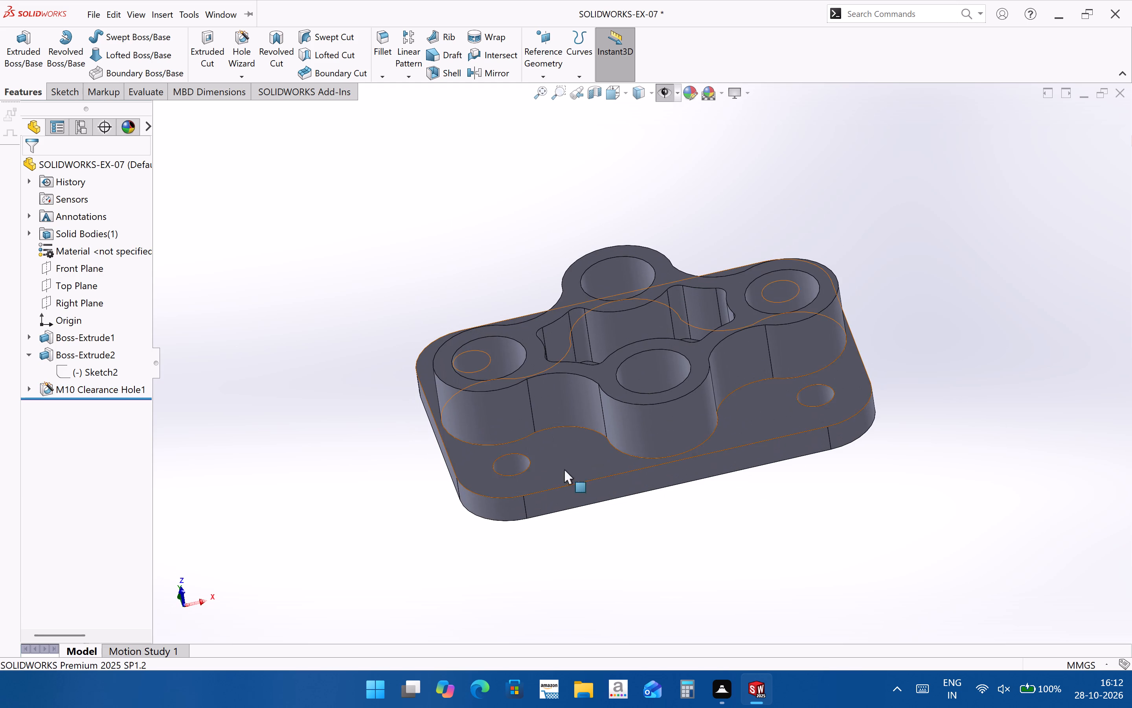
left_click(512, 462)
left_click(798, 537)
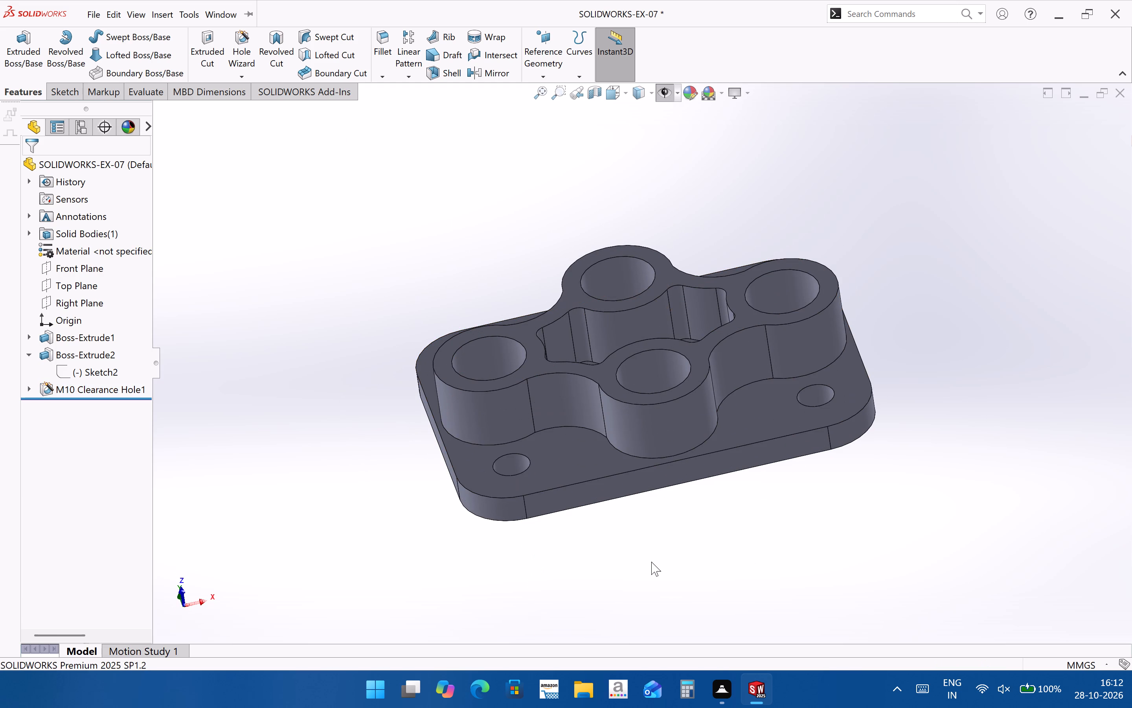
middle_click_drag(653, 562, 689, 619)
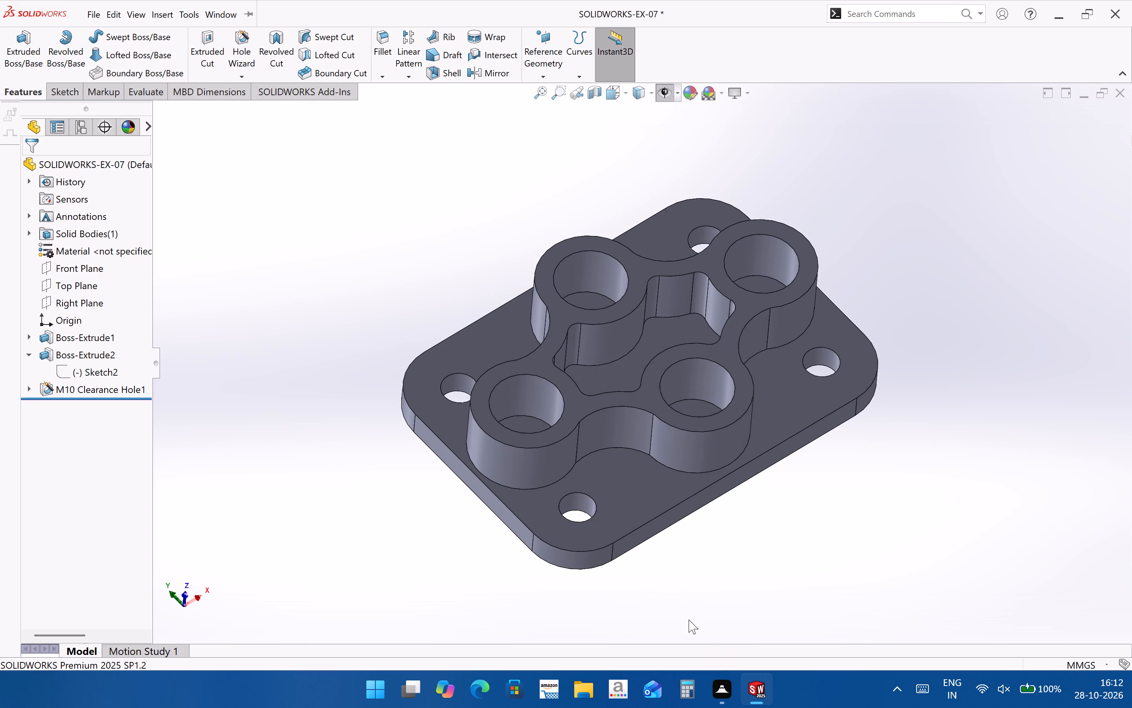
middle_click_drag(689, 620, 687, 636)
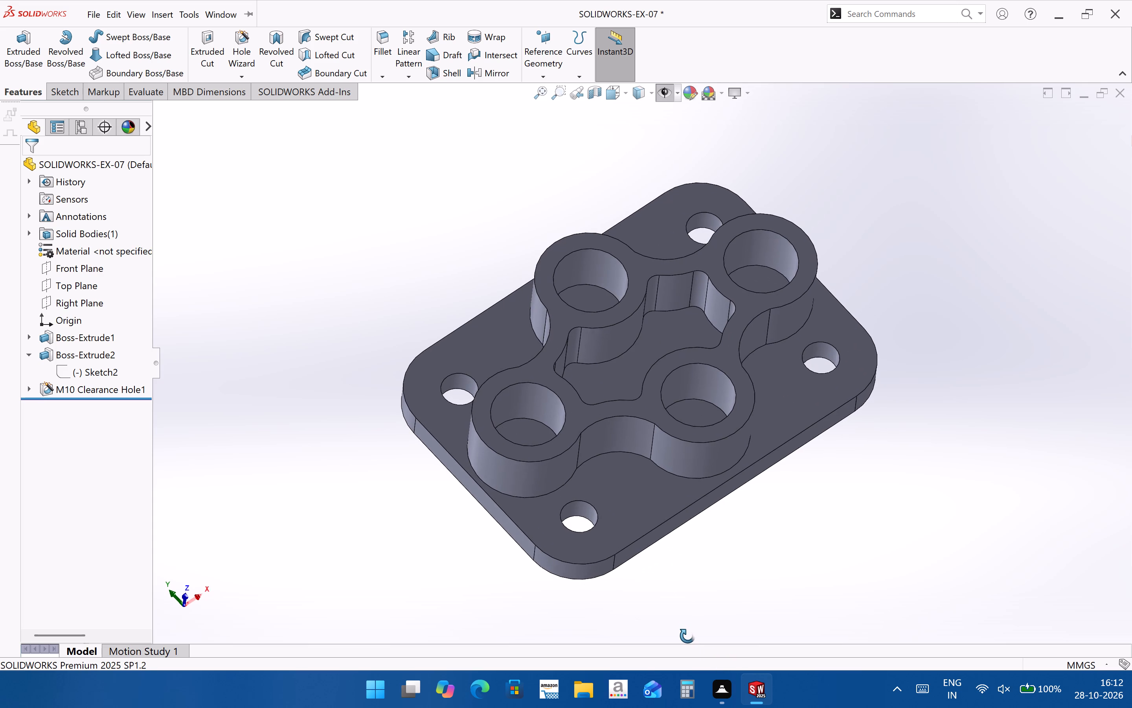
middle_click_drag(687, 636, 682, 605)
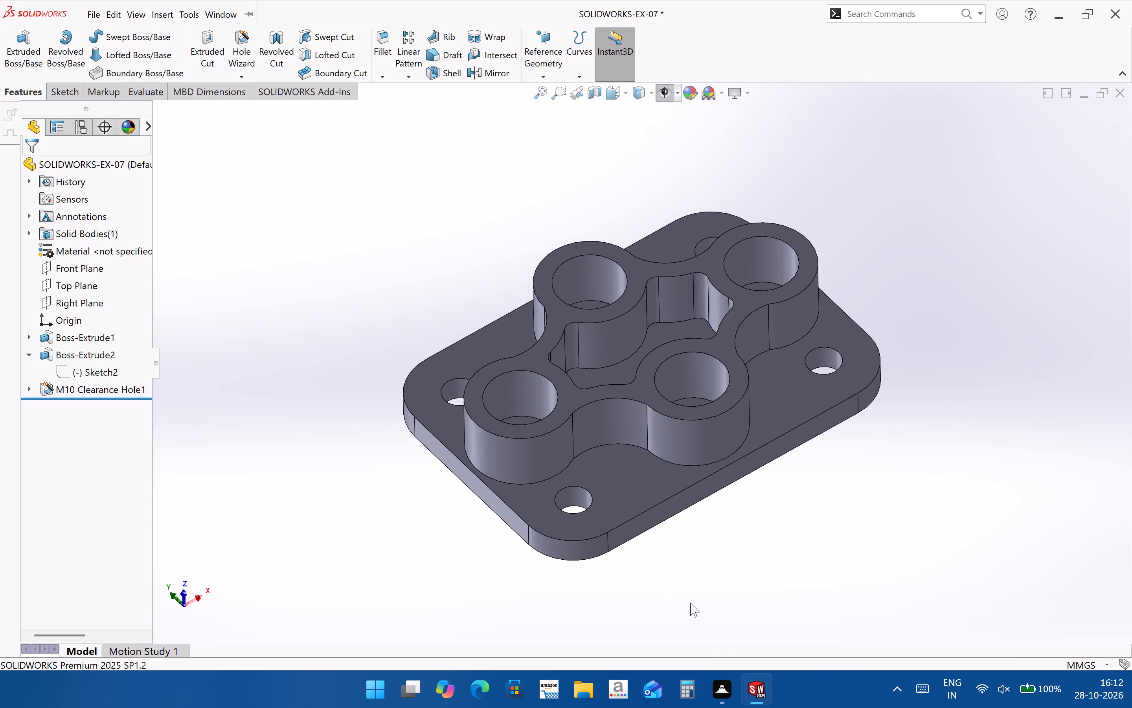
middle_click_drag(748, 559, 747, 565)
scroll(746, 567, "up", 2)
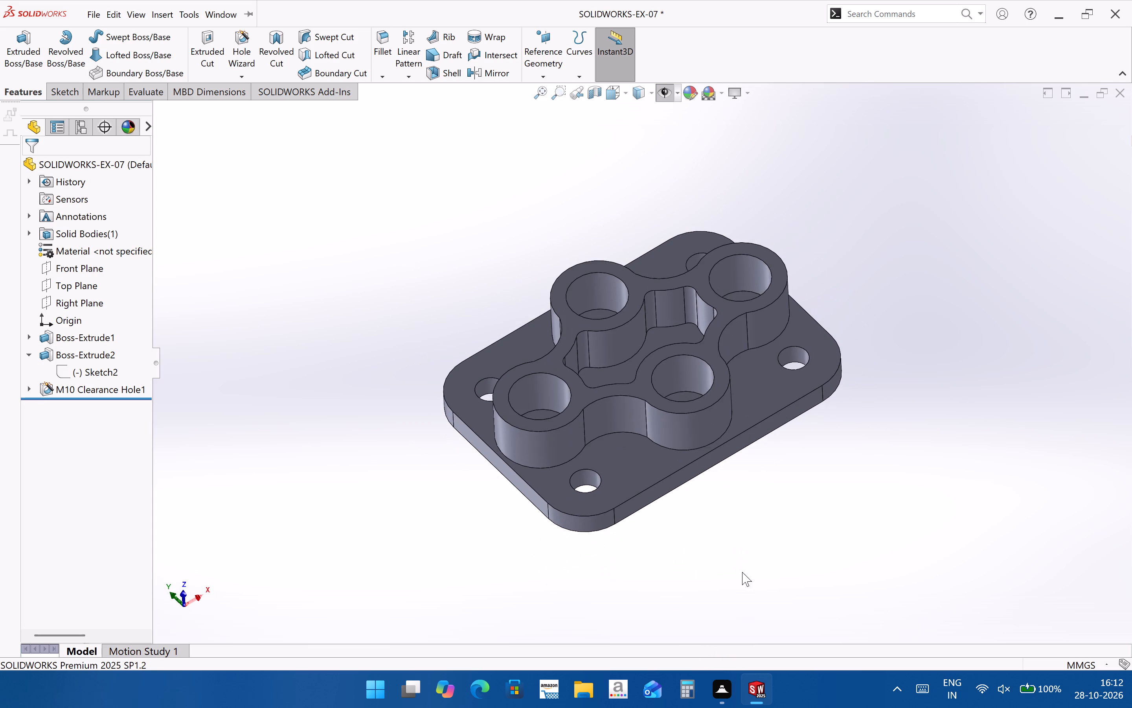
scroll(634, 442, "down", 2)
scroll(630, 457, "up", 1)
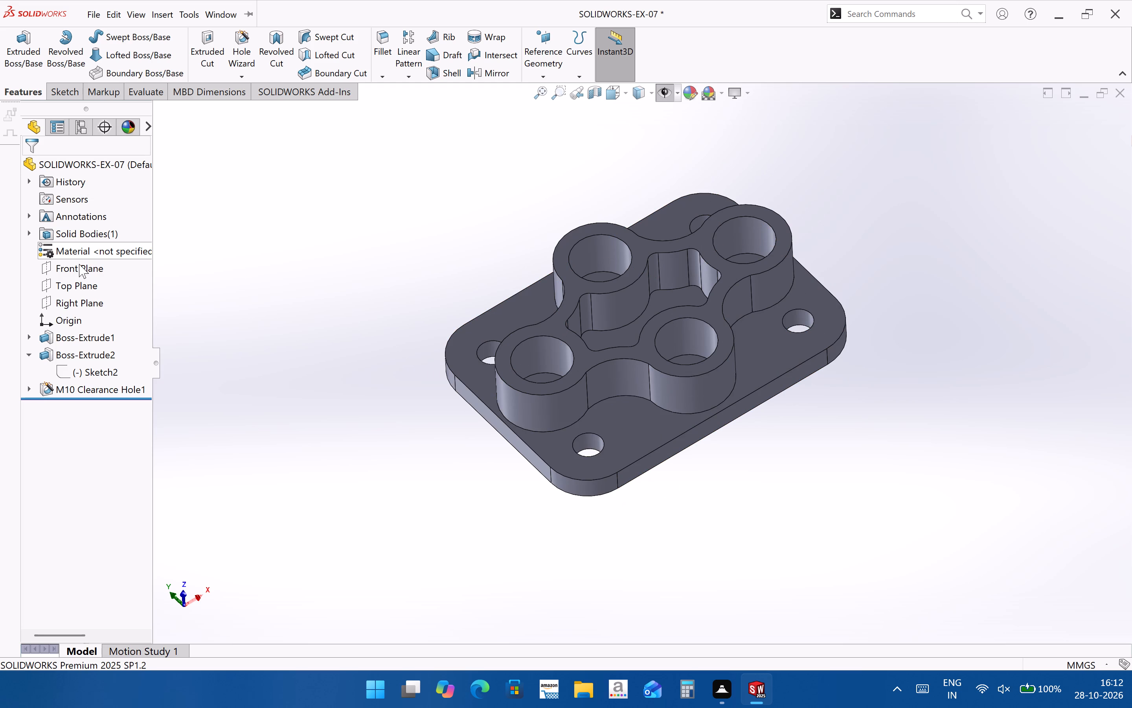
left_click(27, 355)
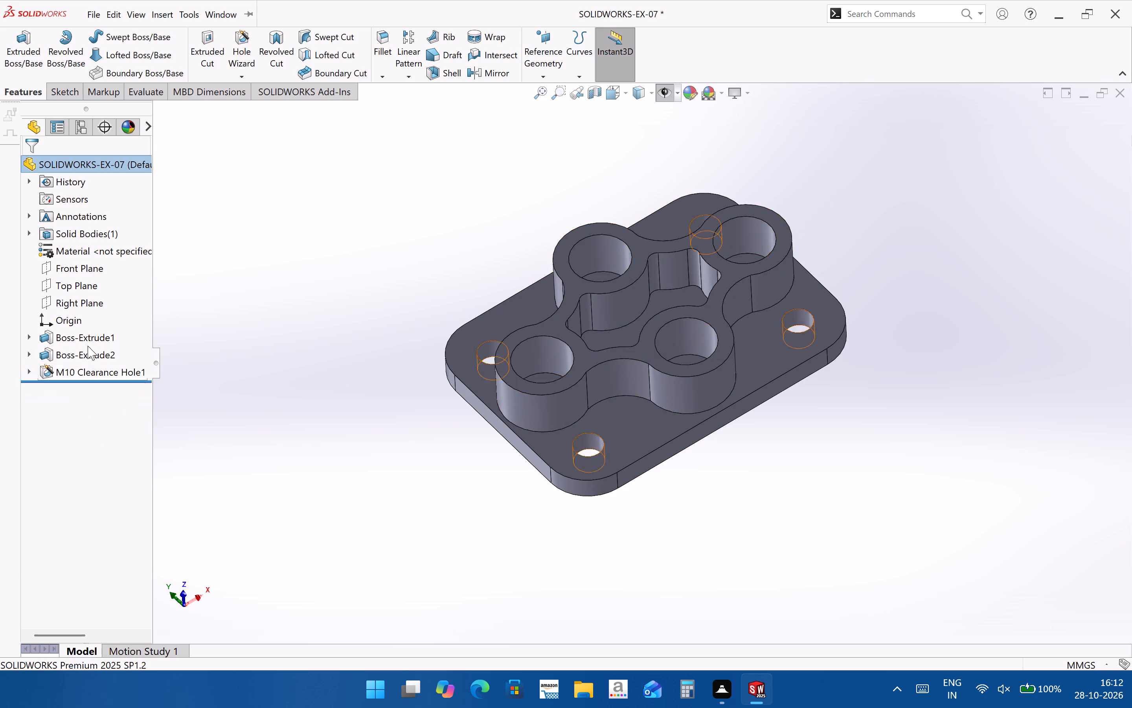
scroll(732, 359, "up", 1)
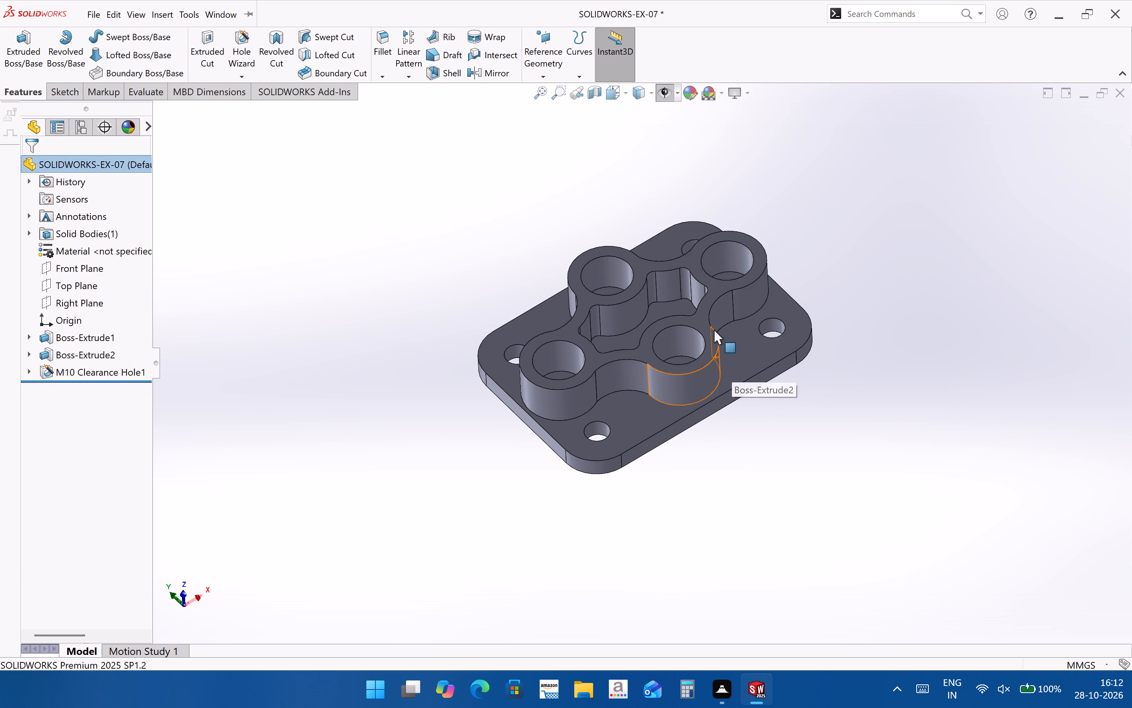
scroll(679, 298, "down", 2)
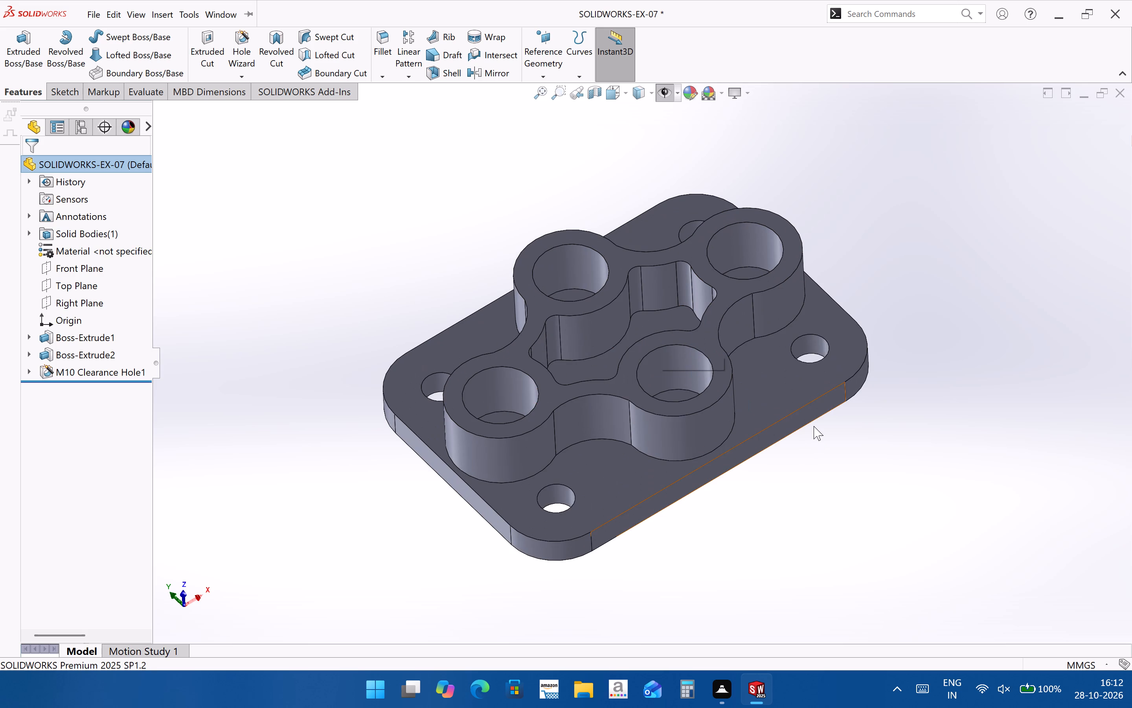
scroll(714, 441, "up", 2)
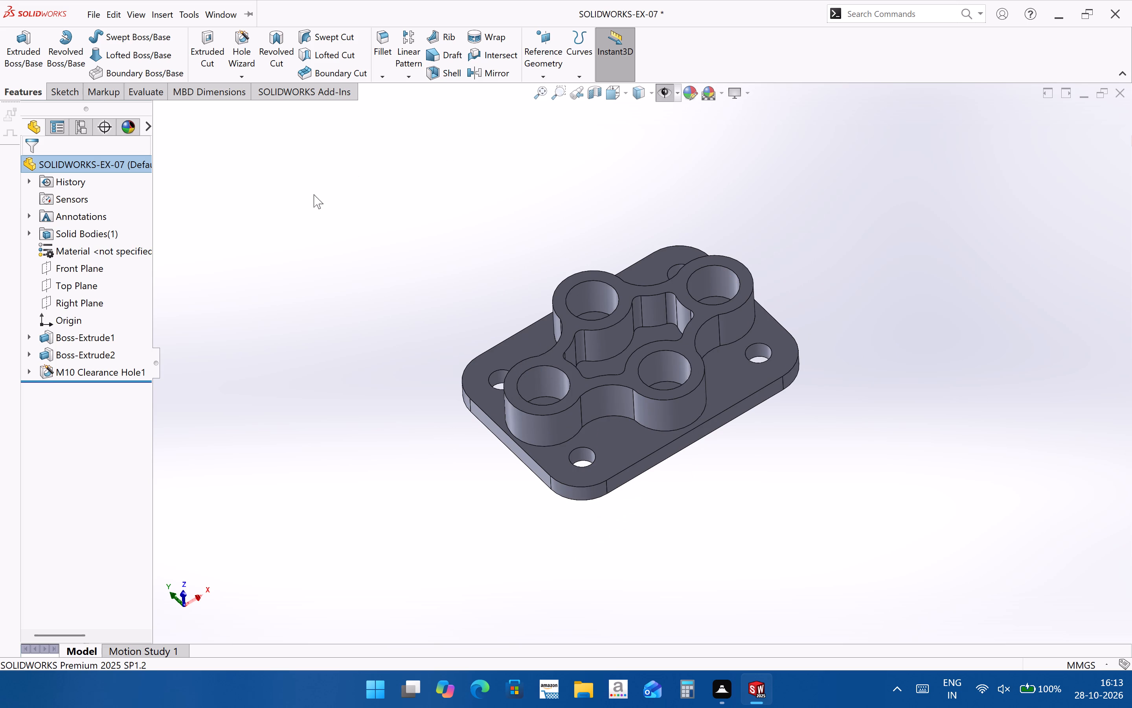
Change the whole part's colour to a medium blue with red 156 and green 177.
left_click(696, 94)
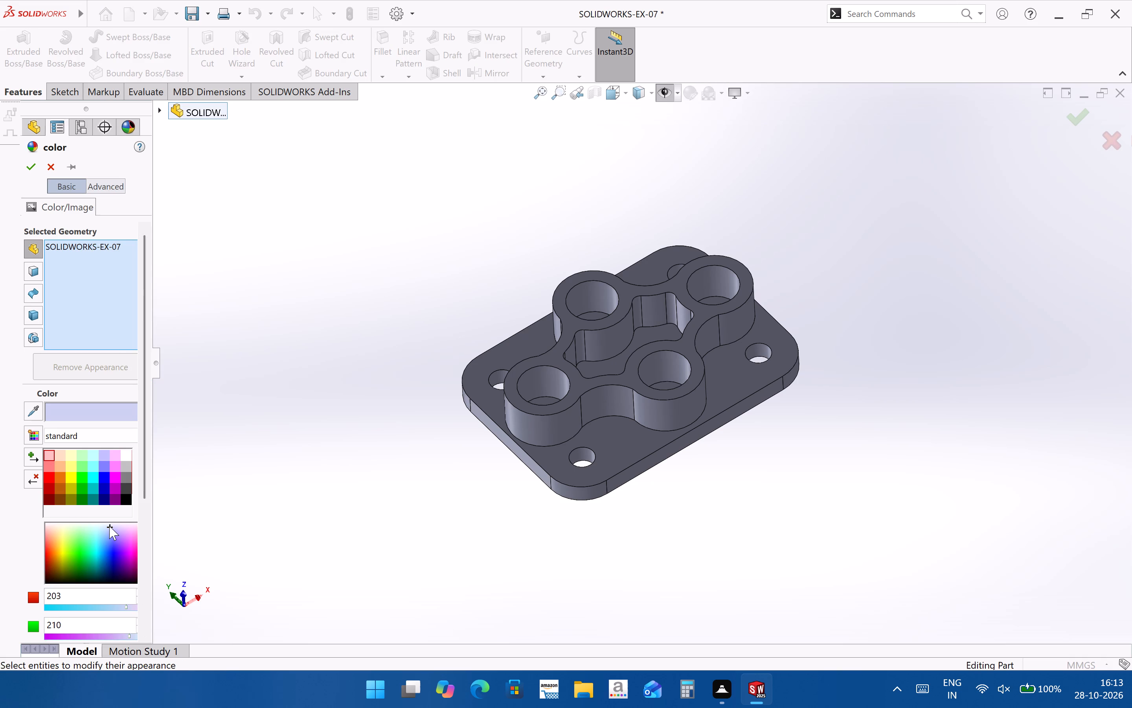
left_click_drag(109, 526, 110, 534)
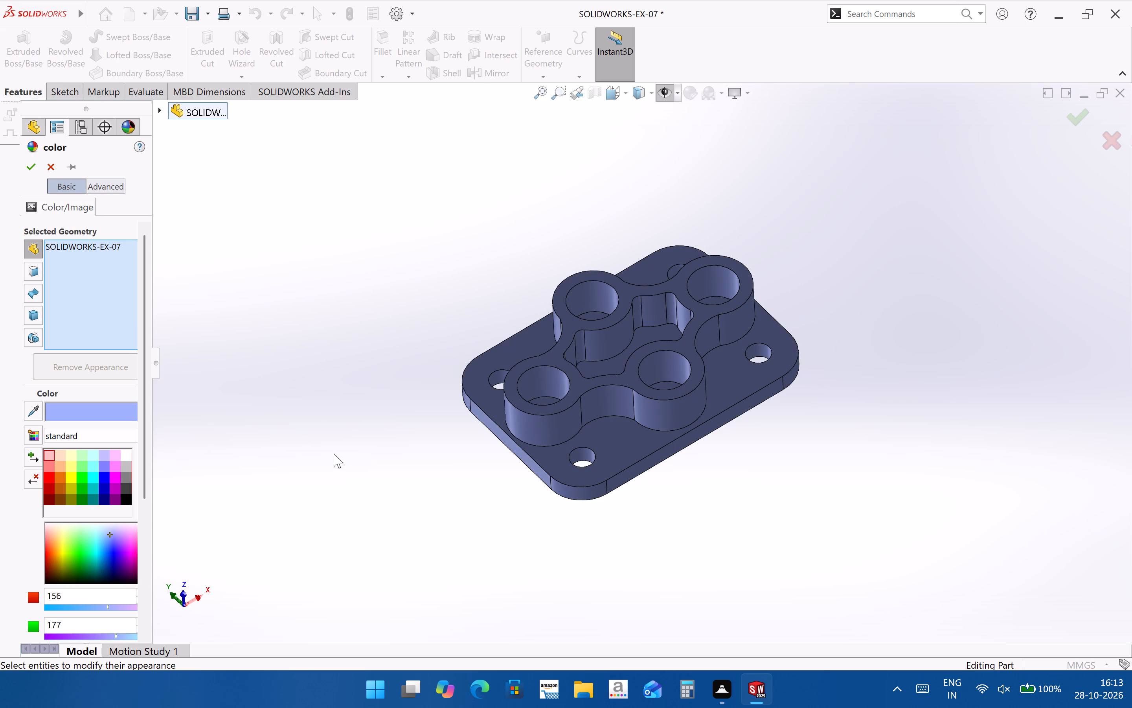
left_click(24, 165)
left_click(689, 527)
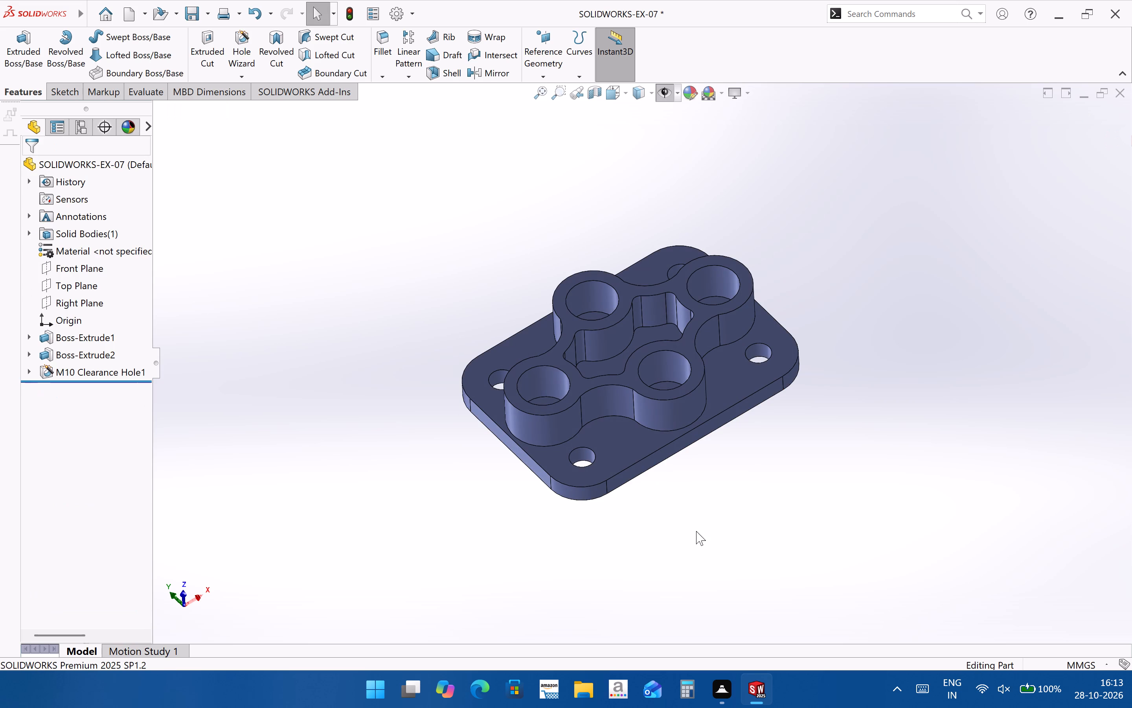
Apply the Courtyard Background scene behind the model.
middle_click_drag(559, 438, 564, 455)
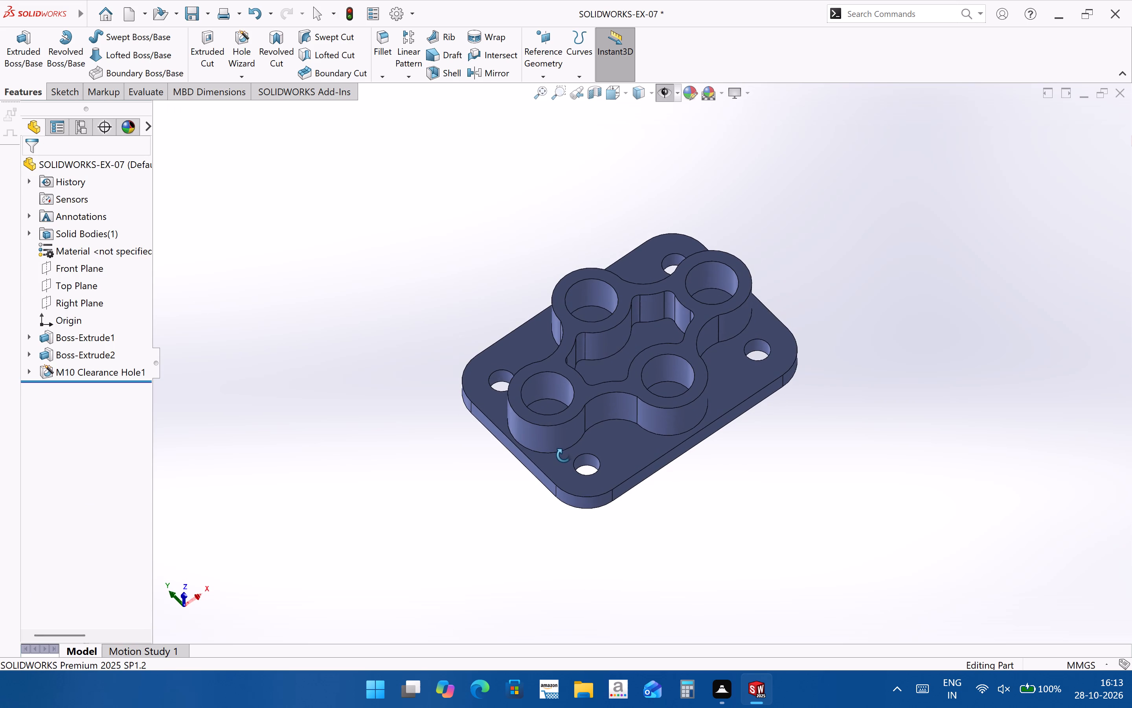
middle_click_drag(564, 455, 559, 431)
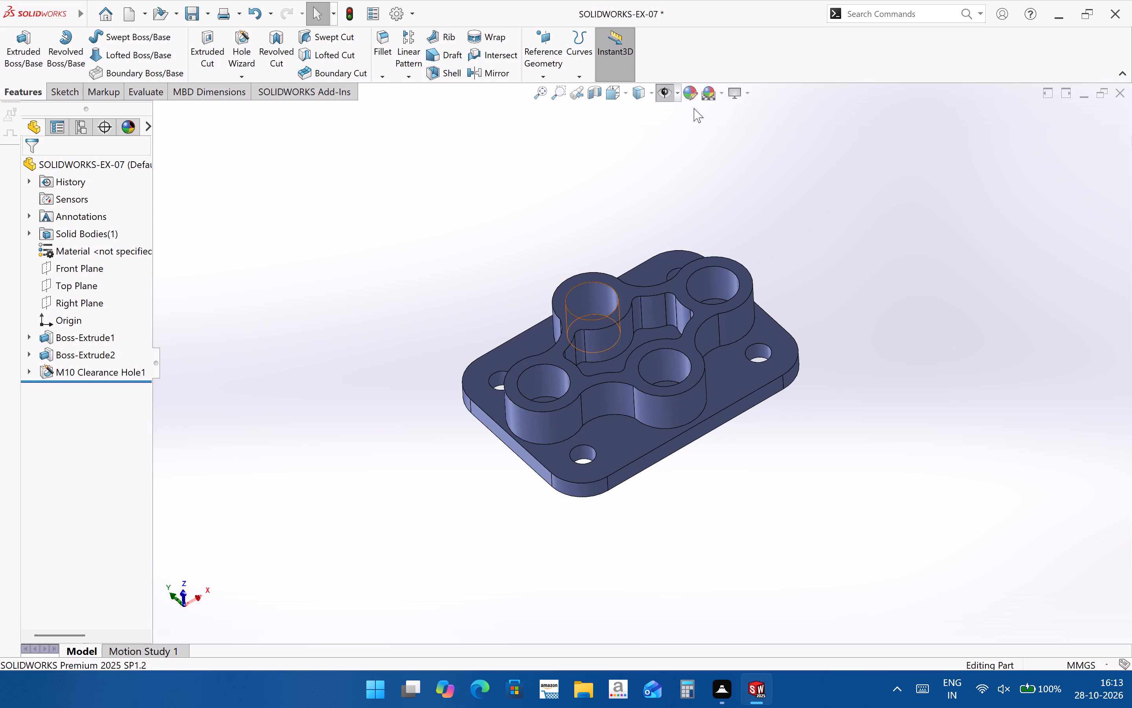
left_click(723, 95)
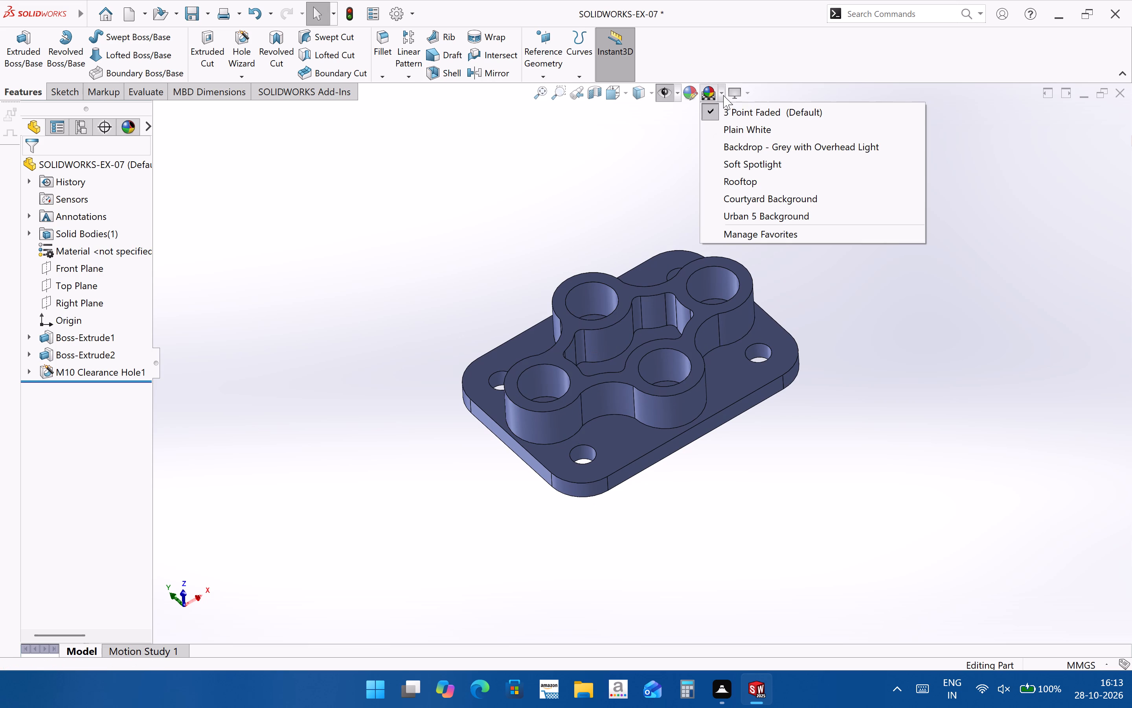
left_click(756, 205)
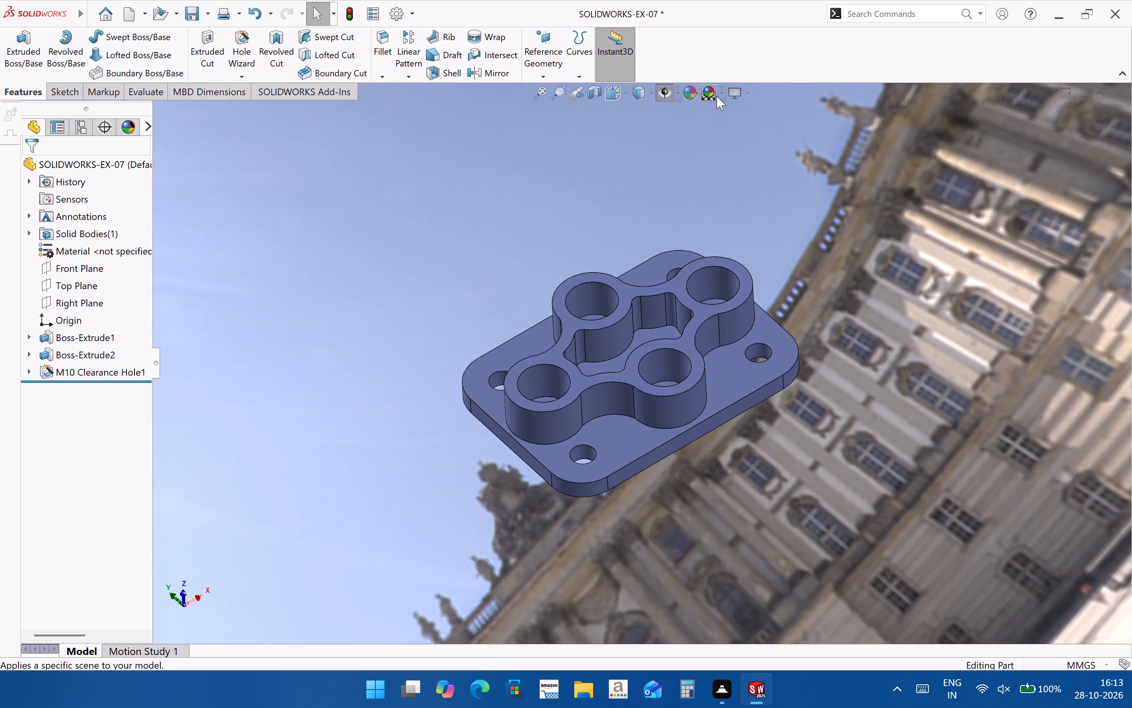
Apply the Plain White scene as the model's backdrop.
left_click(720, 94)
left_click(732, 133)
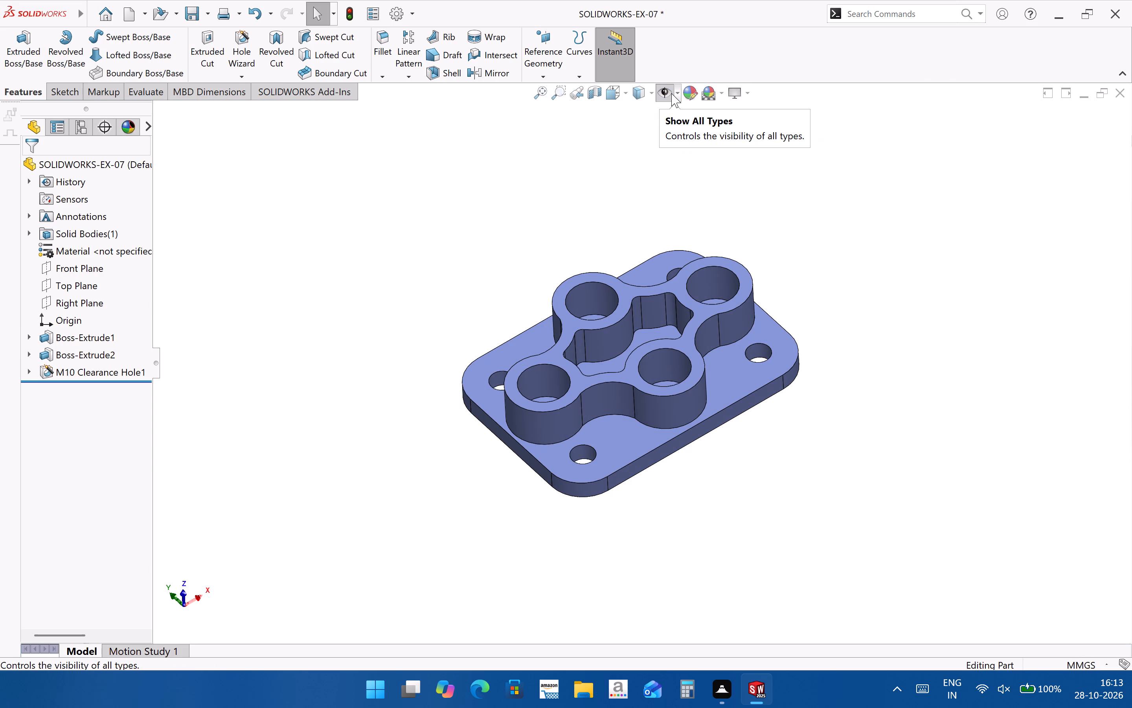
left_click(696, 98)
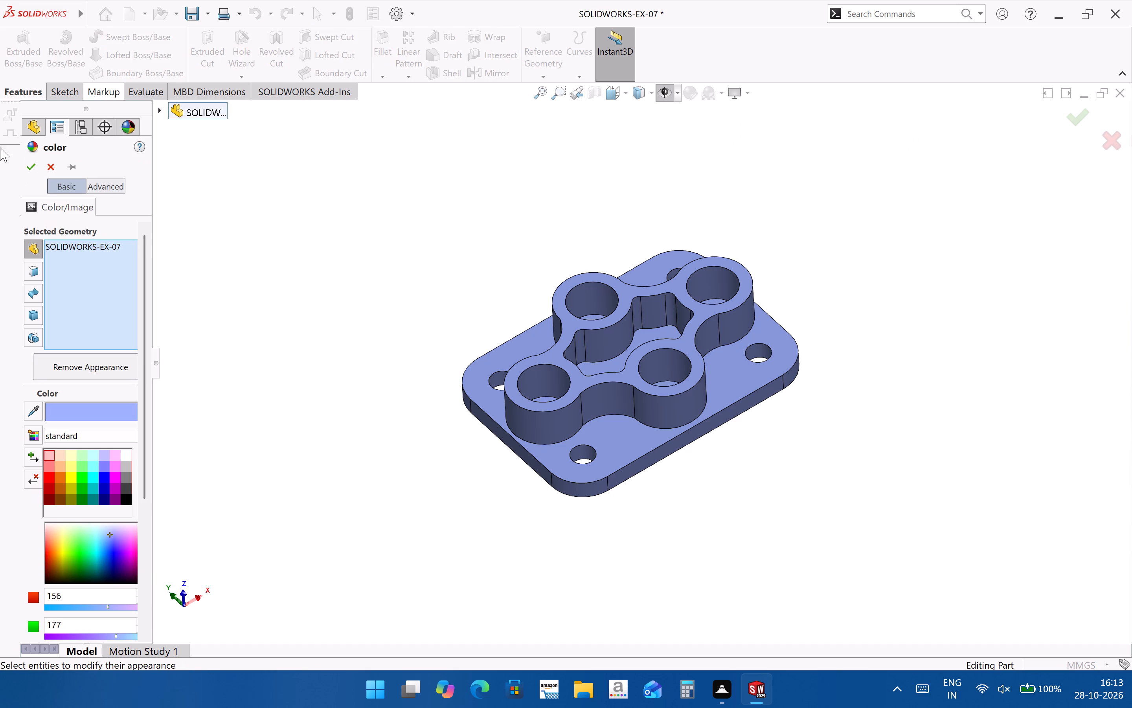
left_click(53, 167)
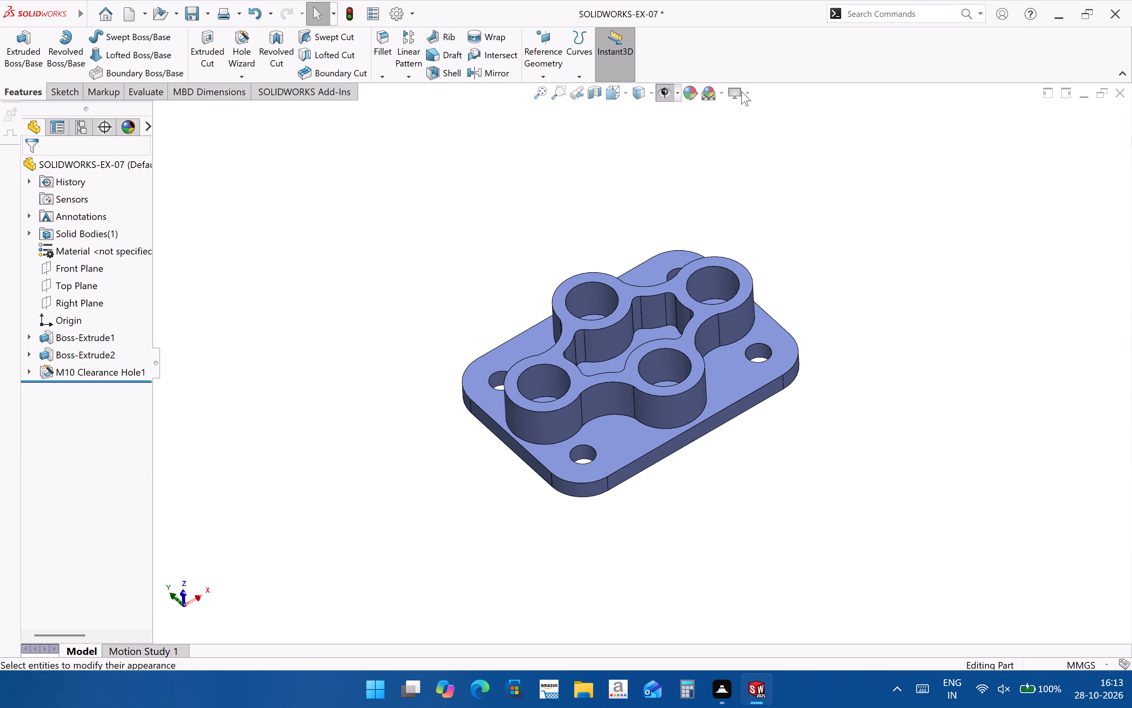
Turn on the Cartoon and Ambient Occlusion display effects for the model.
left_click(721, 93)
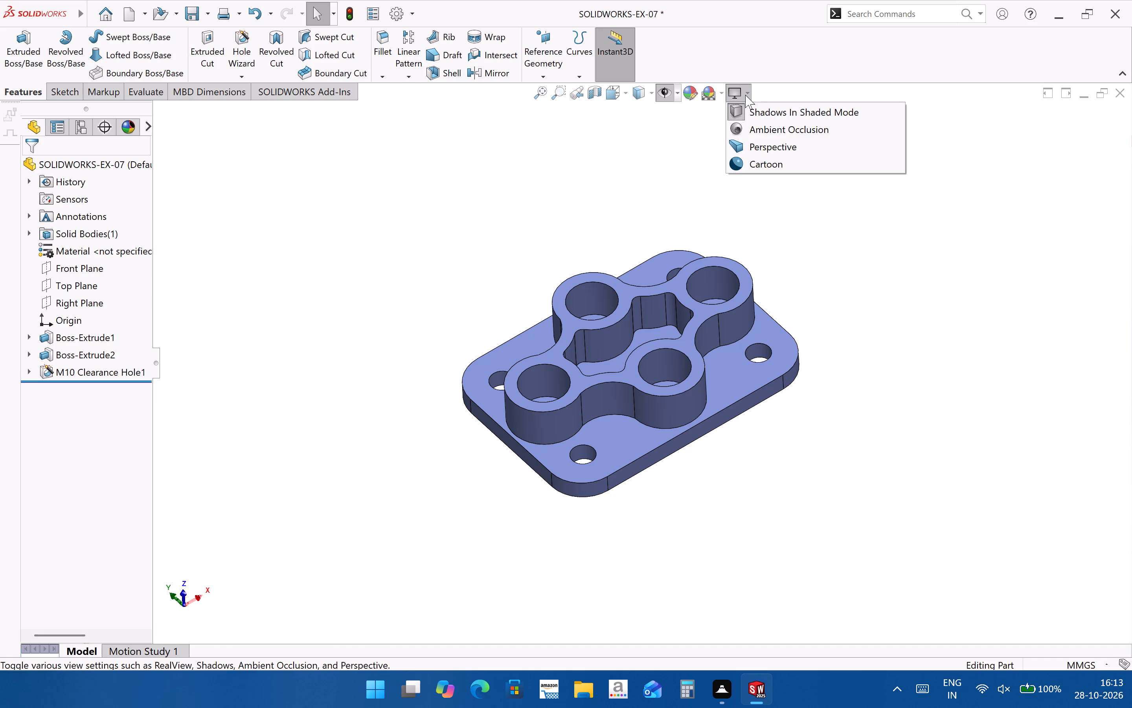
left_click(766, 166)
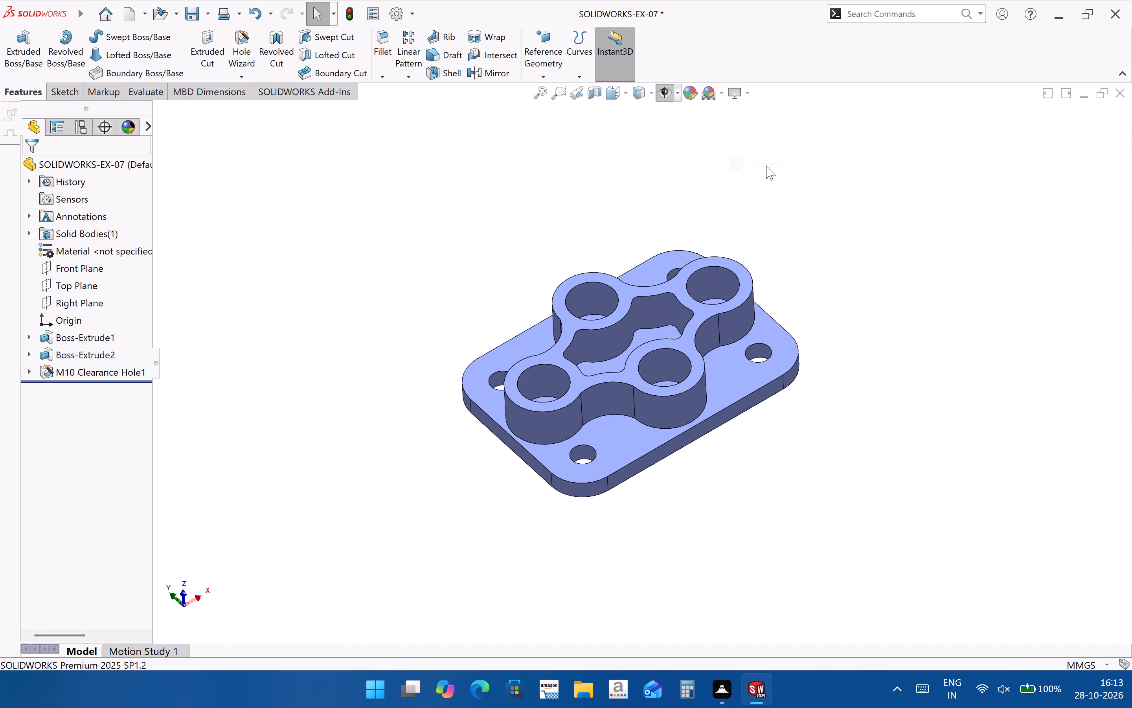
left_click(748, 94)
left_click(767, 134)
Turn off Shadows In Shaded Mode for the model view.
left_click(748, 92)
left_click(758, 116)
left_click(853, 308)
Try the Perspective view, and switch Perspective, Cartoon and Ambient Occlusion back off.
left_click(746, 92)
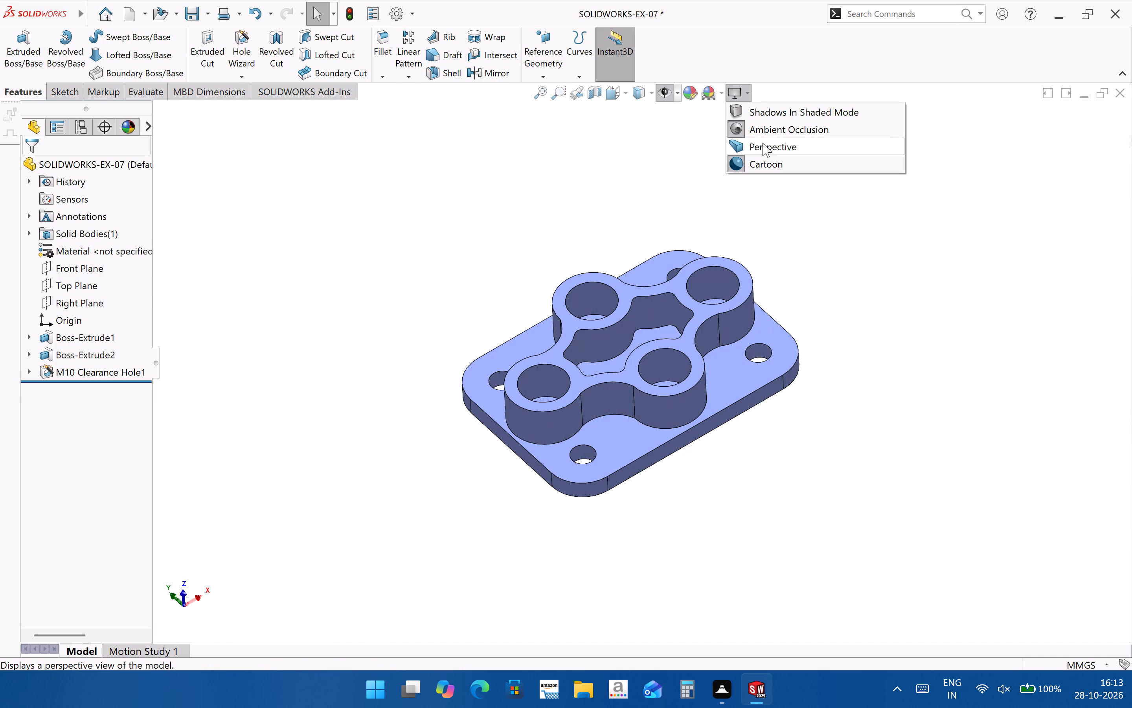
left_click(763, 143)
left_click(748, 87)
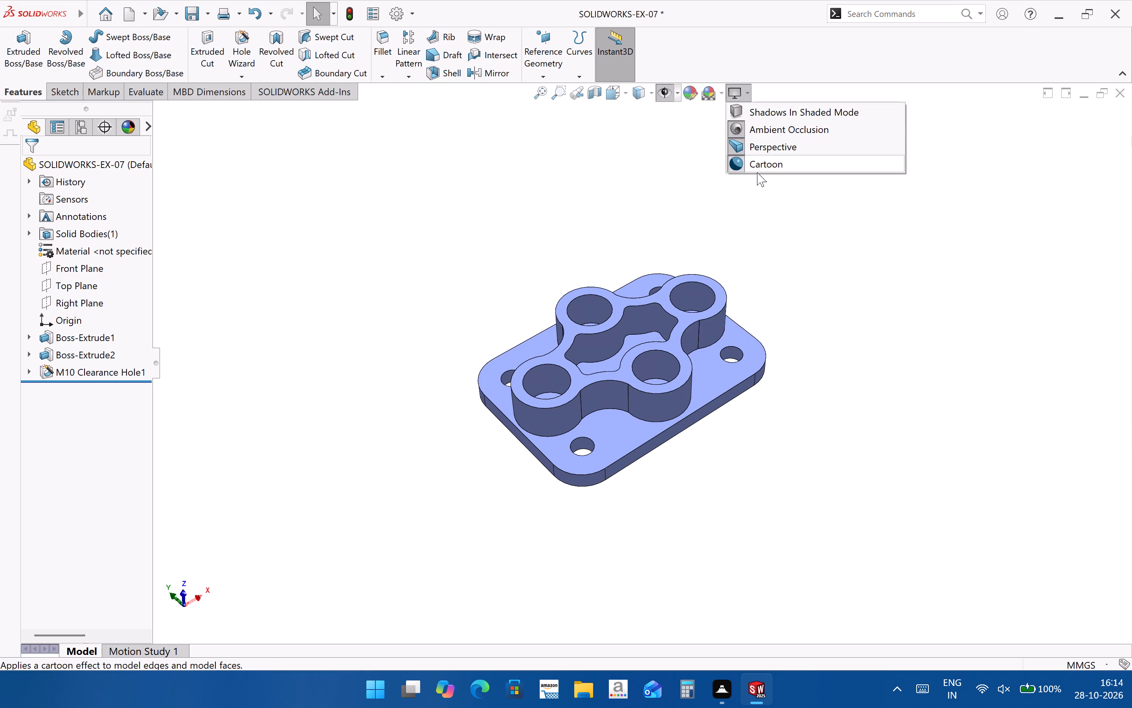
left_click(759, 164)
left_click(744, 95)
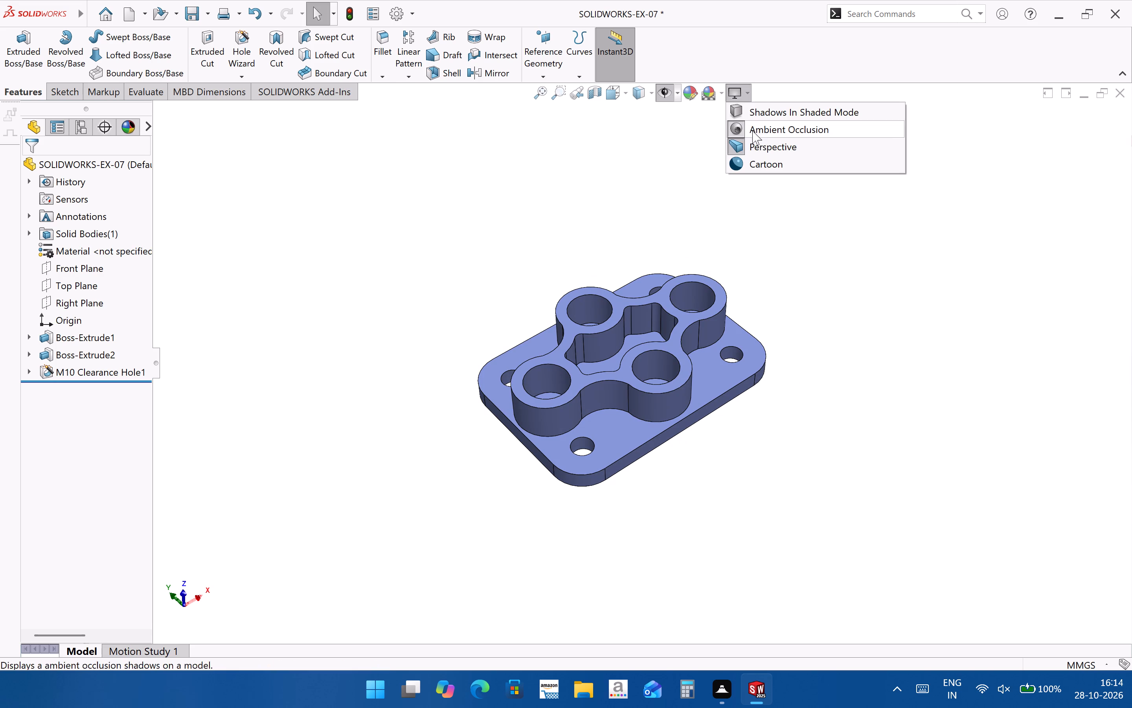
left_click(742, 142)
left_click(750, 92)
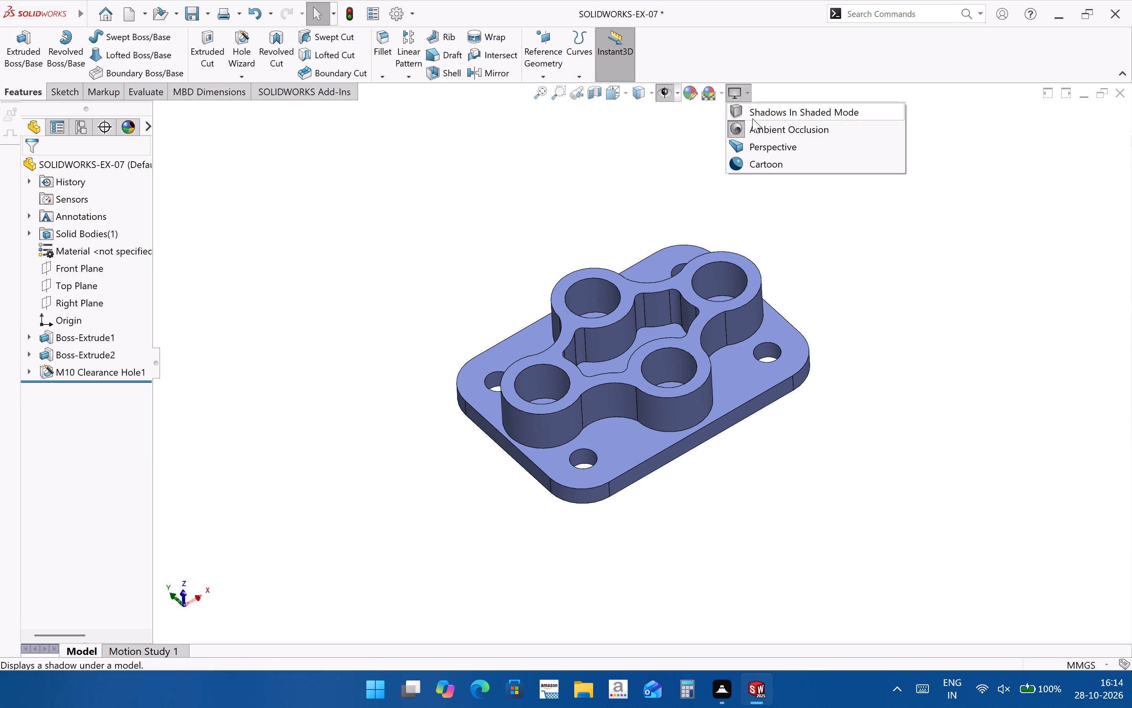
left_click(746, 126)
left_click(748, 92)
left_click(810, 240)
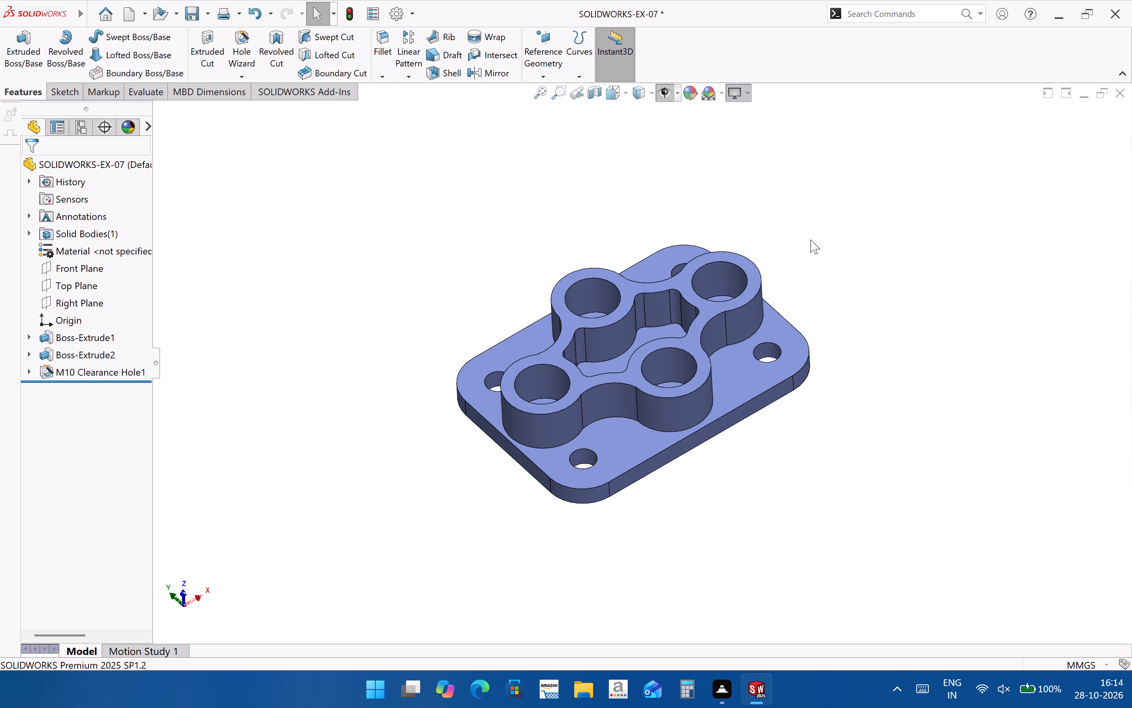
Examine the recoloured part's bosses and corner holes from several angles and browse the available display options.
scroll(505, 351, "down", 1)
left_click(722, 536)
scroll(637, 527, "up", 2)
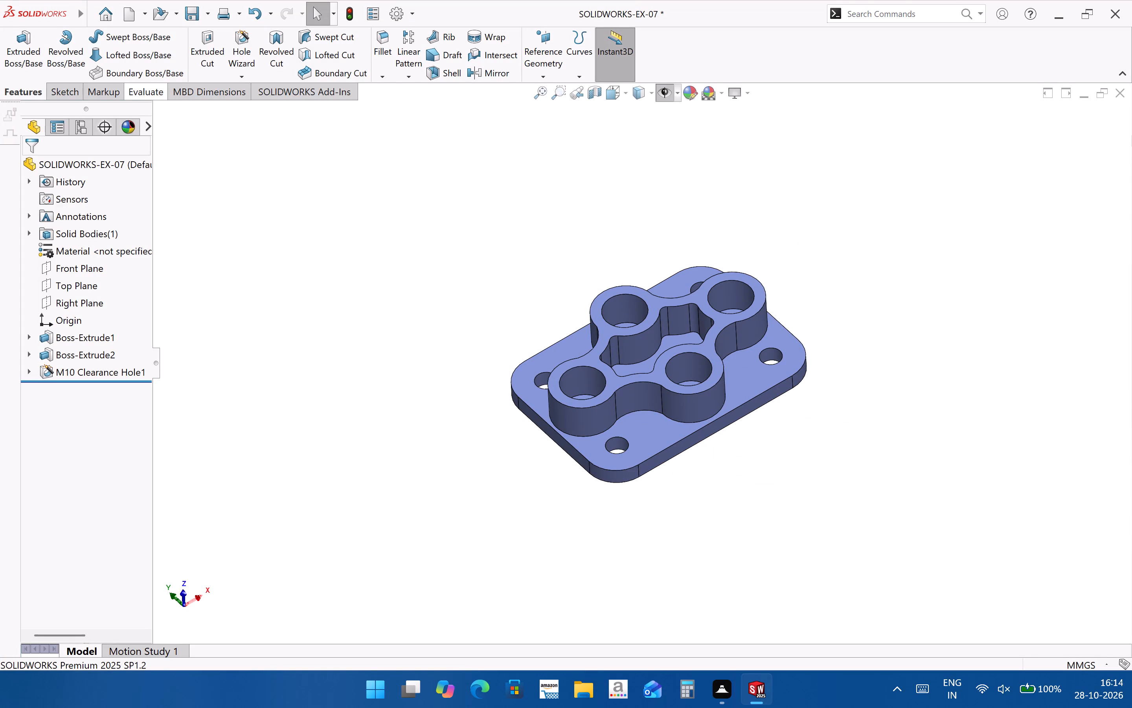
left_click(140, 15)
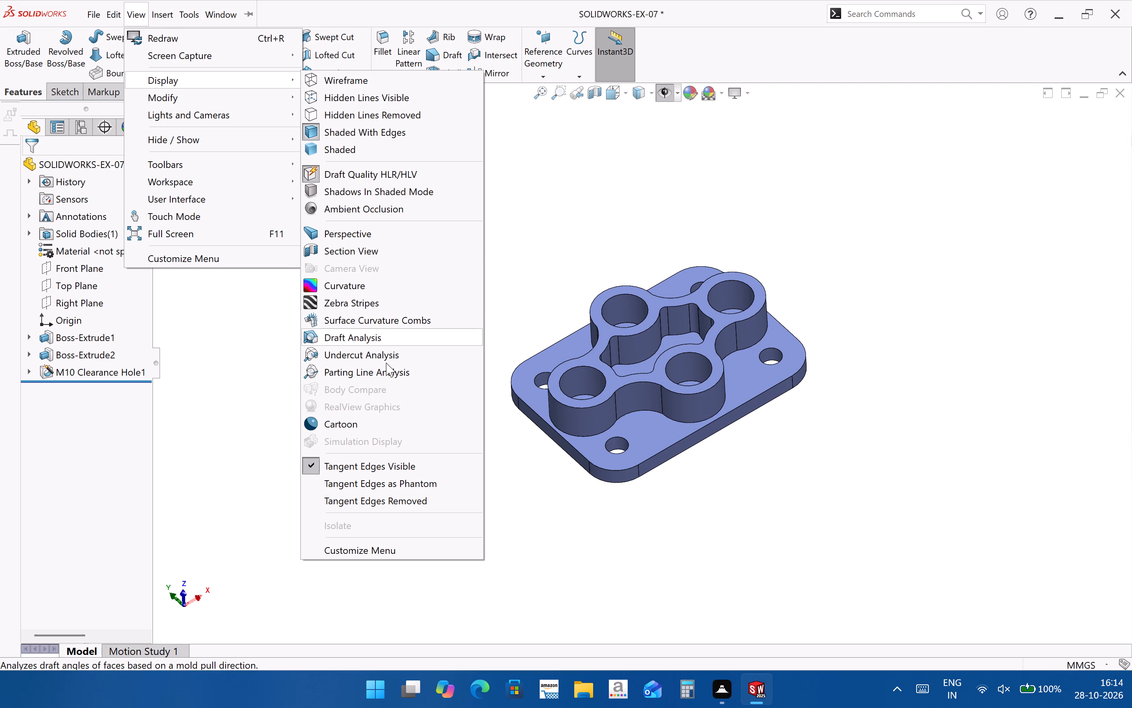
left_click(548, 191)
scroll(599, 463, "up", 2)
scroll(590, 466, "down", 2)
middle_click_drag(584, 446, 577, 412)
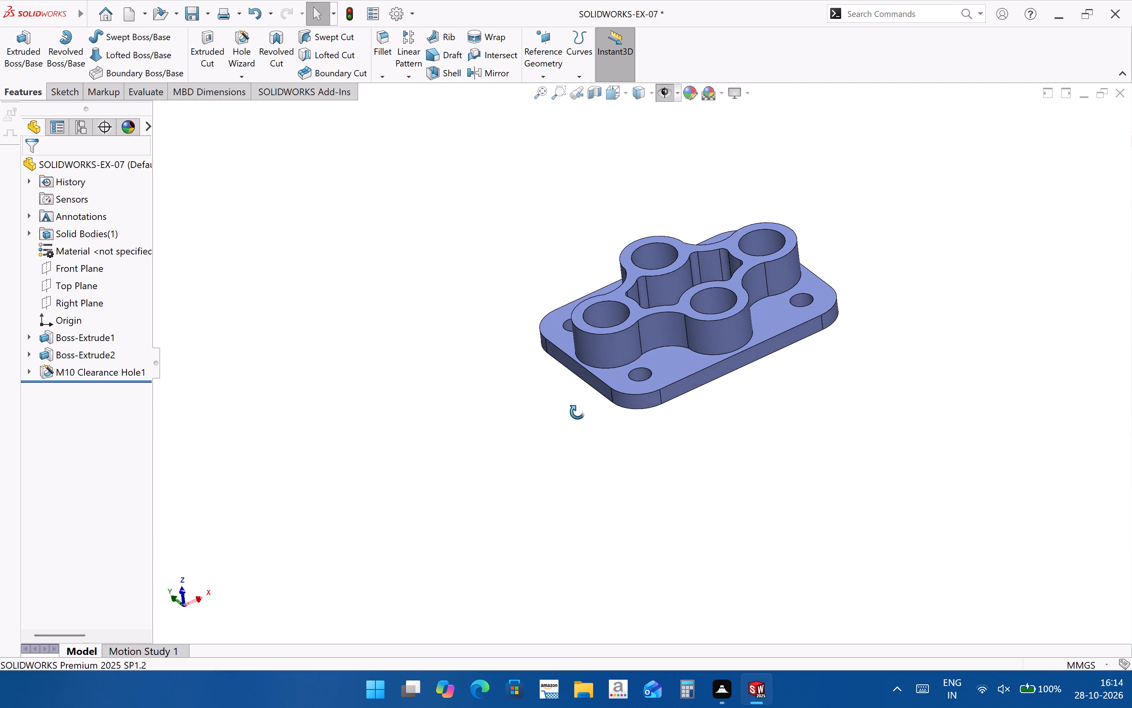
middle_click_drag(577, 412, 597, 434)
scroll(687, 292, "down", 3)
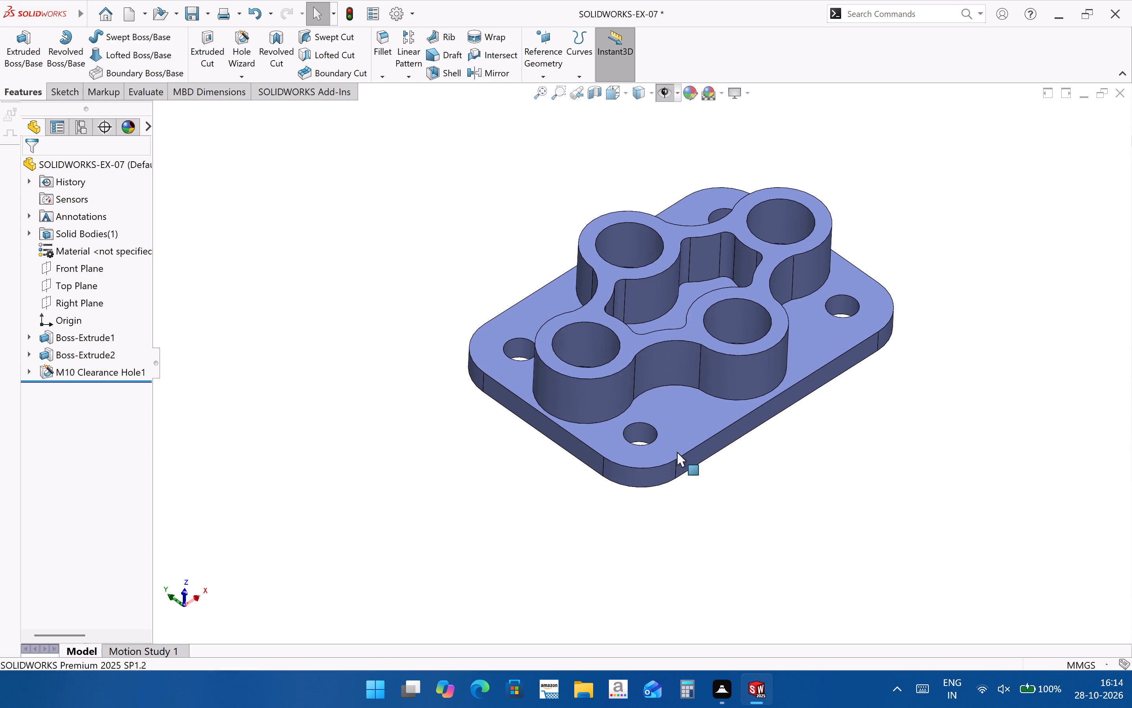
middle_click_drag(671, 430, 666, 391)
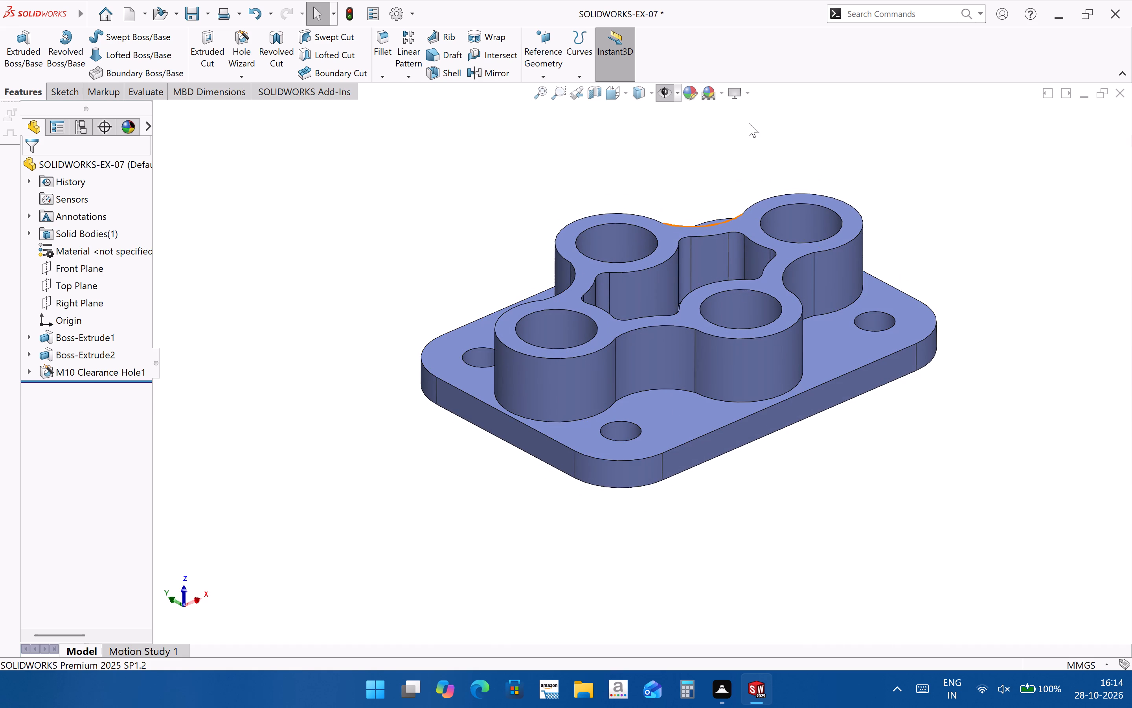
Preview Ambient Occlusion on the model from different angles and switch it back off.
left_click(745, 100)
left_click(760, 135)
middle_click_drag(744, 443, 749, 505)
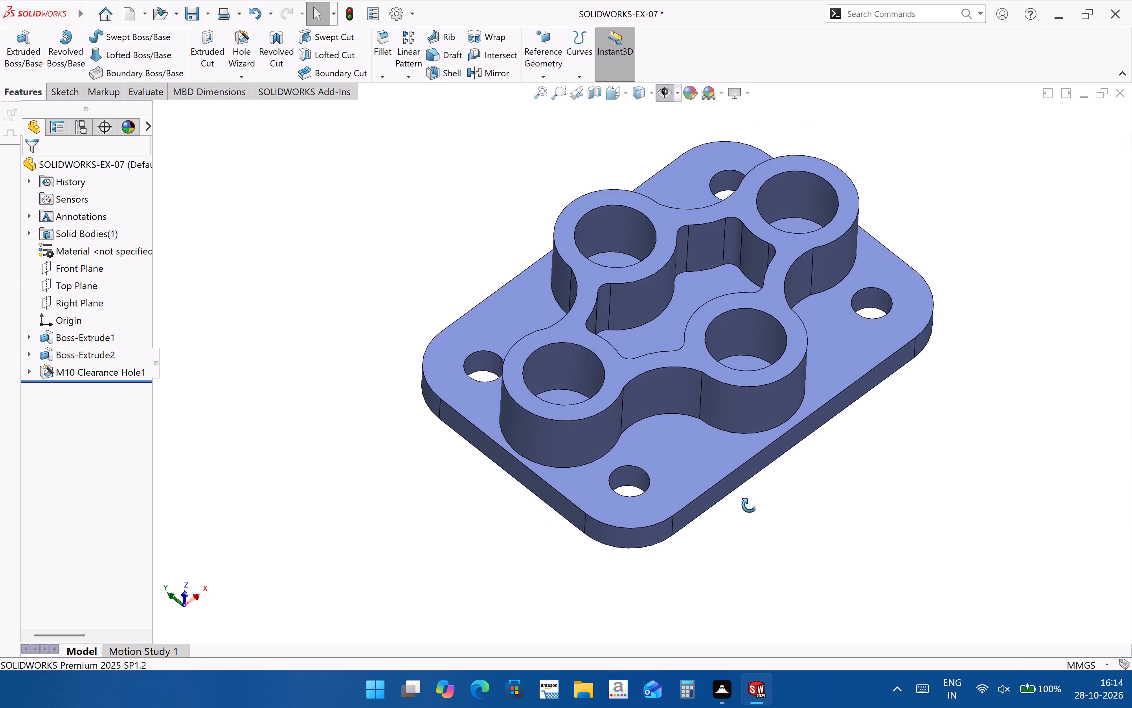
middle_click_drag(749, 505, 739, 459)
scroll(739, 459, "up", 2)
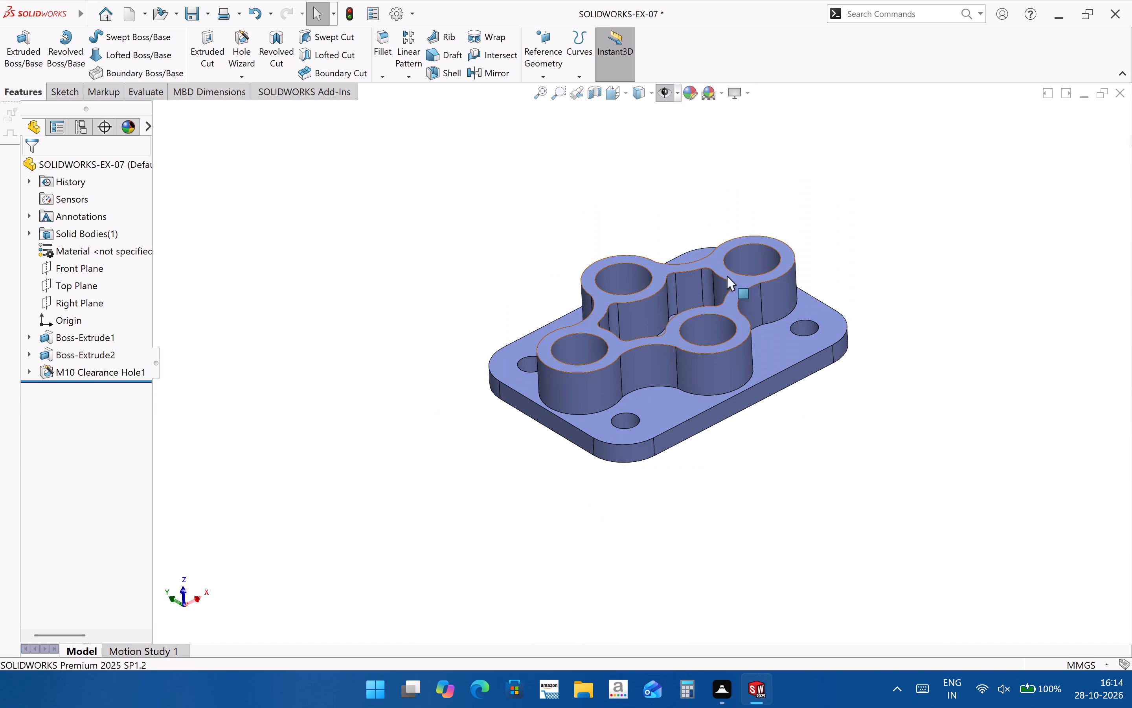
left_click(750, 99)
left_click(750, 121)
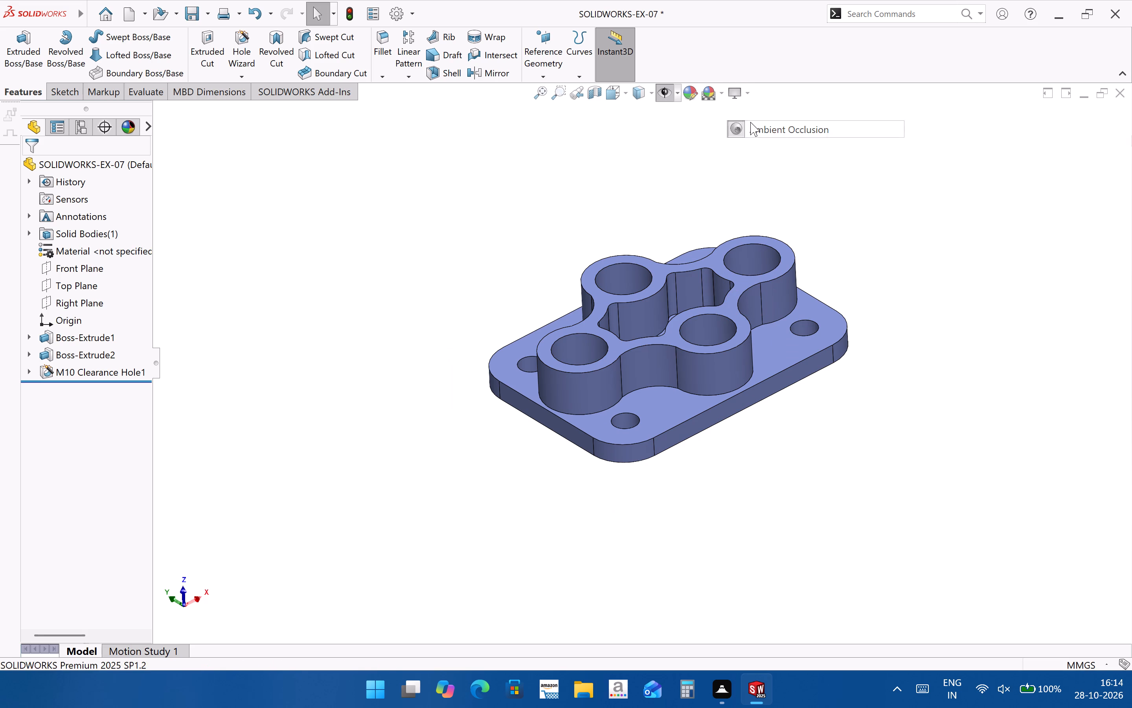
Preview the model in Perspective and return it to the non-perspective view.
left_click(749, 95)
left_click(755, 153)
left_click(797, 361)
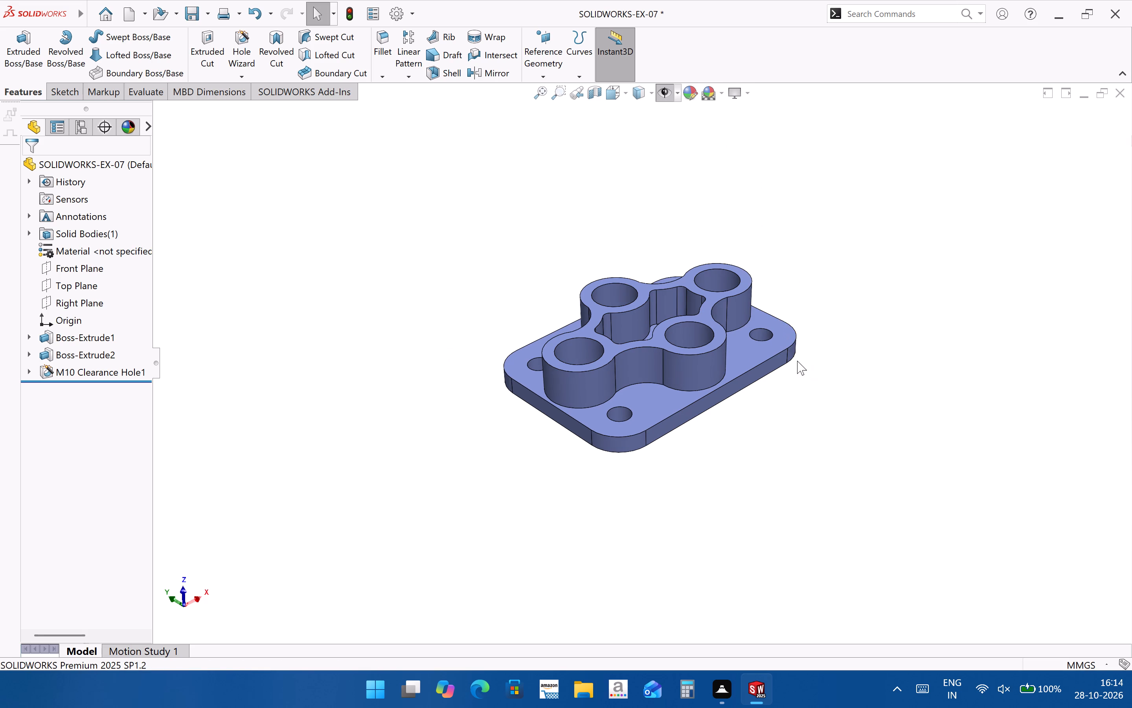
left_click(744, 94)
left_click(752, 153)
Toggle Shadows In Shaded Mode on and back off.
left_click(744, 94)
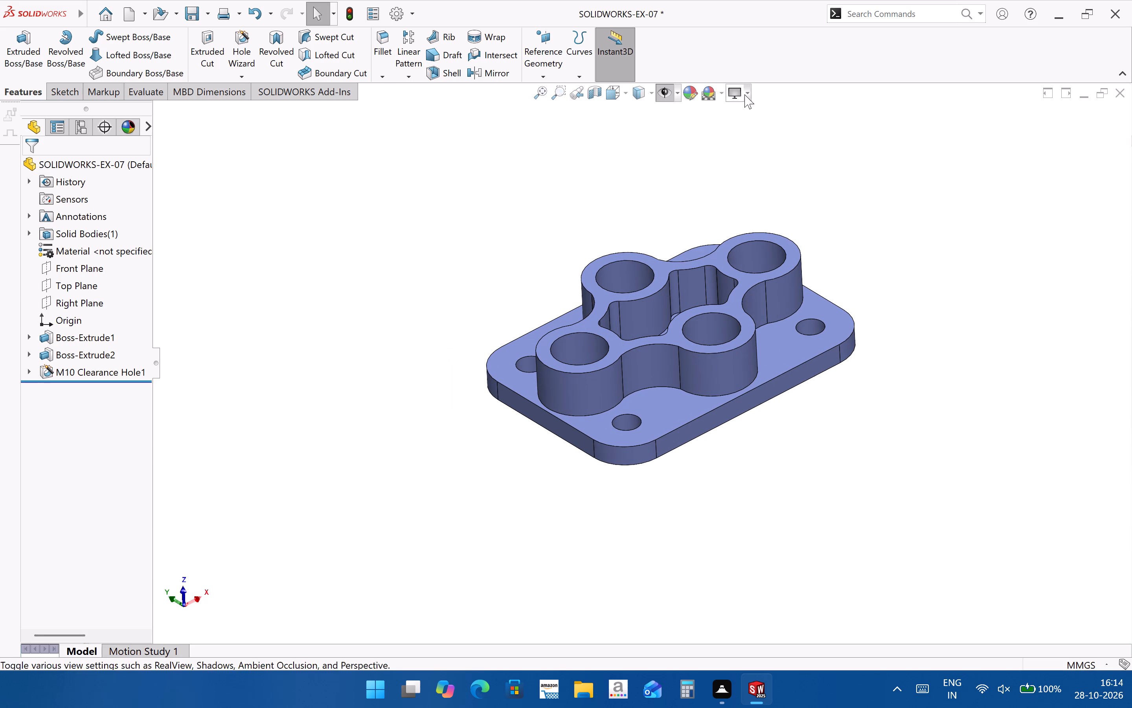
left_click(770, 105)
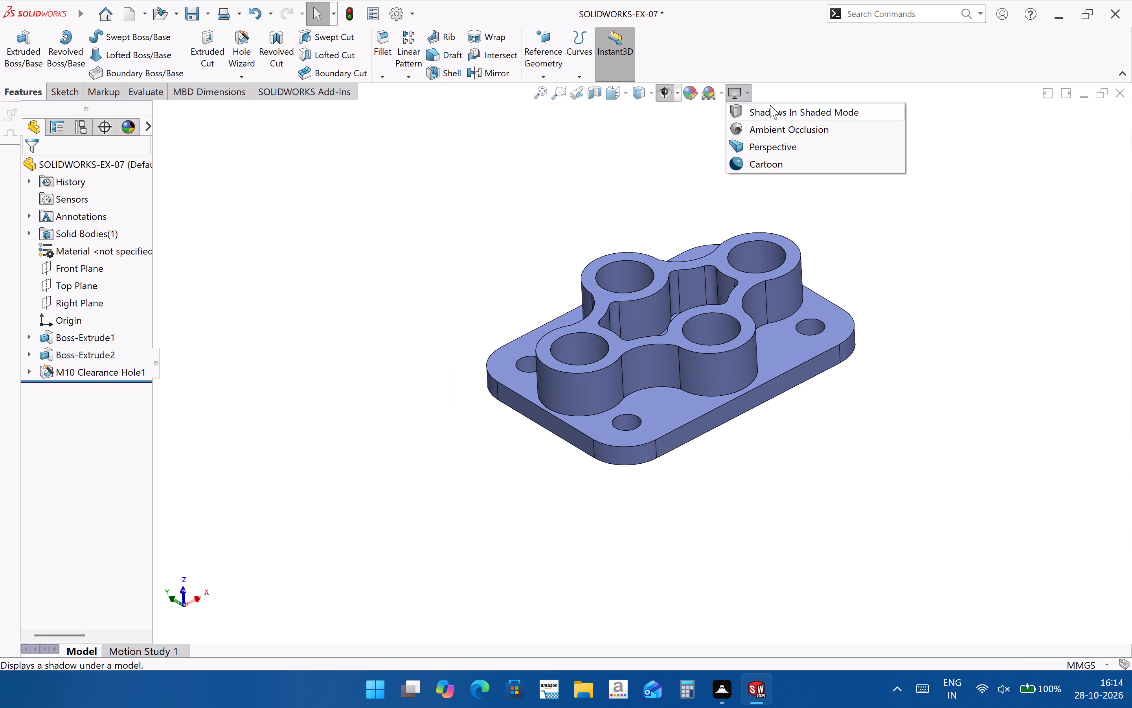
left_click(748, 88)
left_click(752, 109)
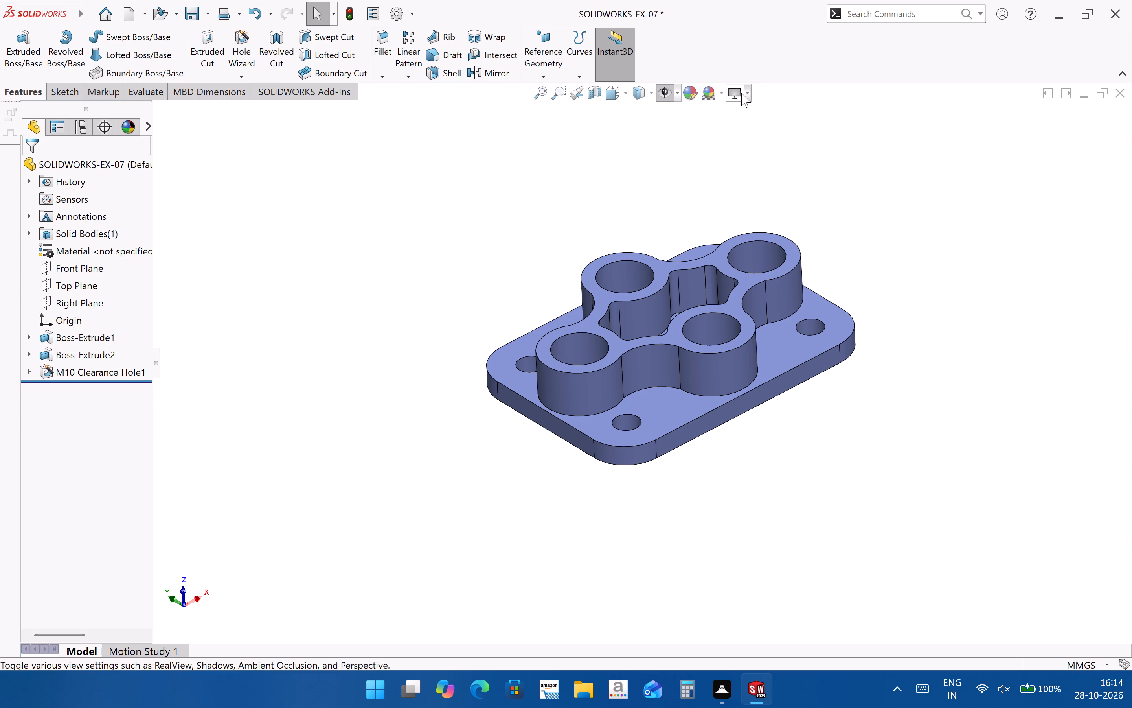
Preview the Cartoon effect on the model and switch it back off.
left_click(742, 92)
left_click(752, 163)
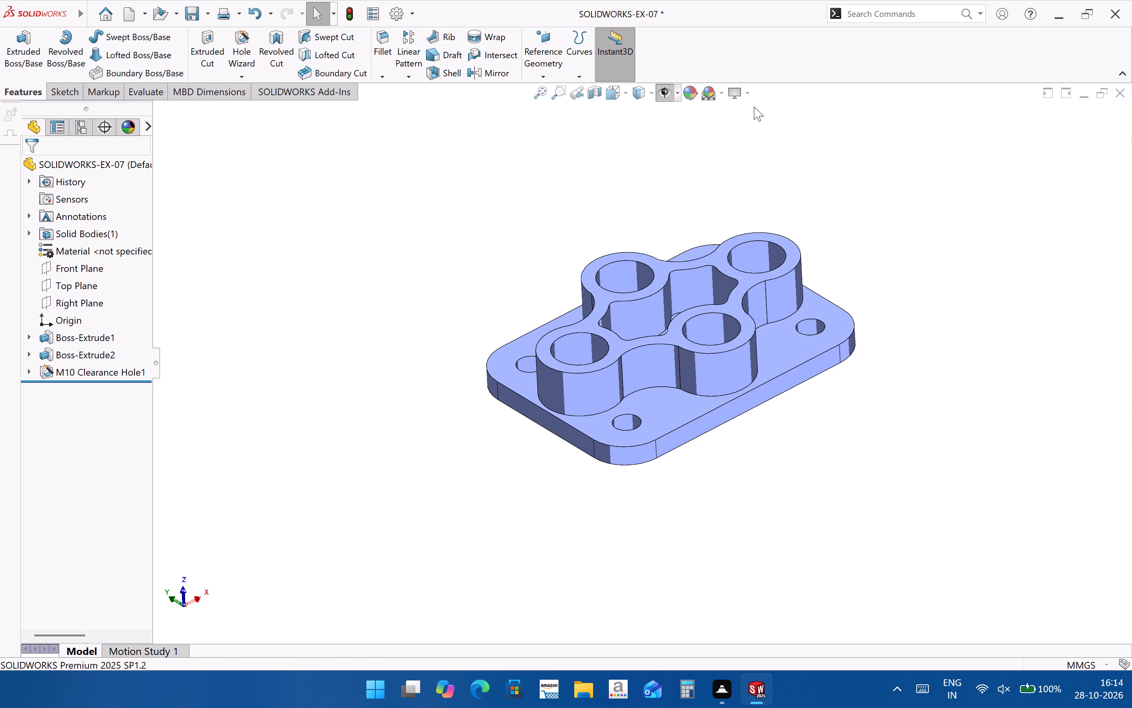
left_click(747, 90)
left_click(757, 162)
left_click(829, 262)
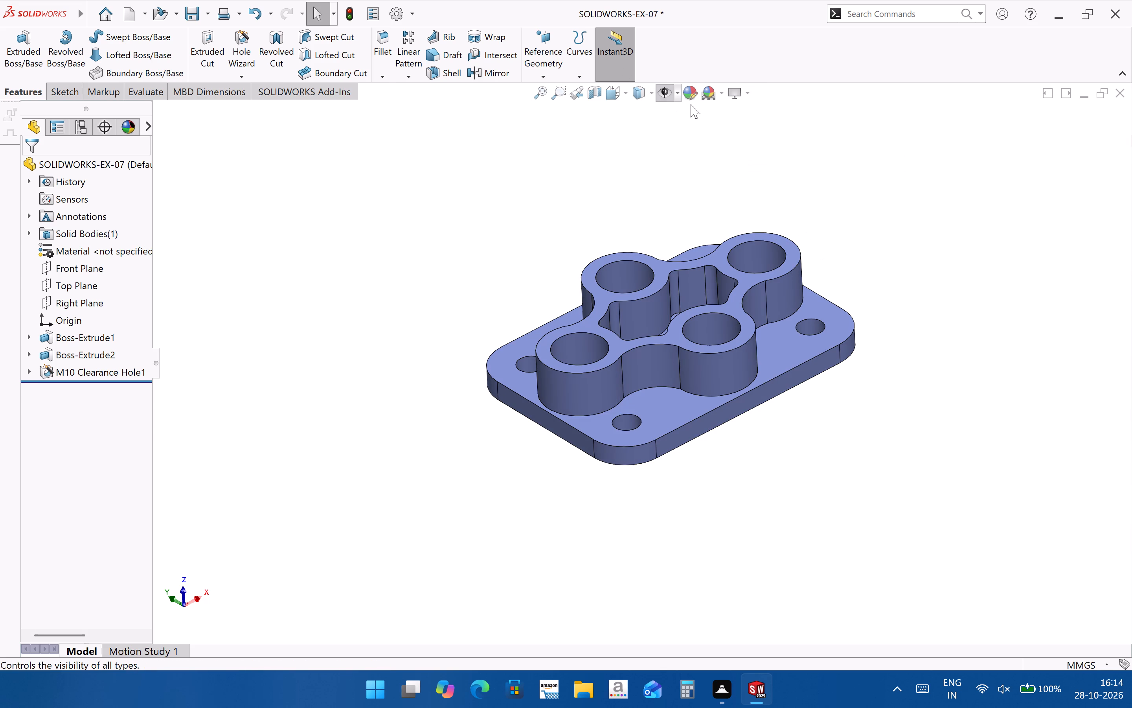
Examine the part's advanced colour appearance settings, including the RGB colour and display state options.
left_click(695, 96)
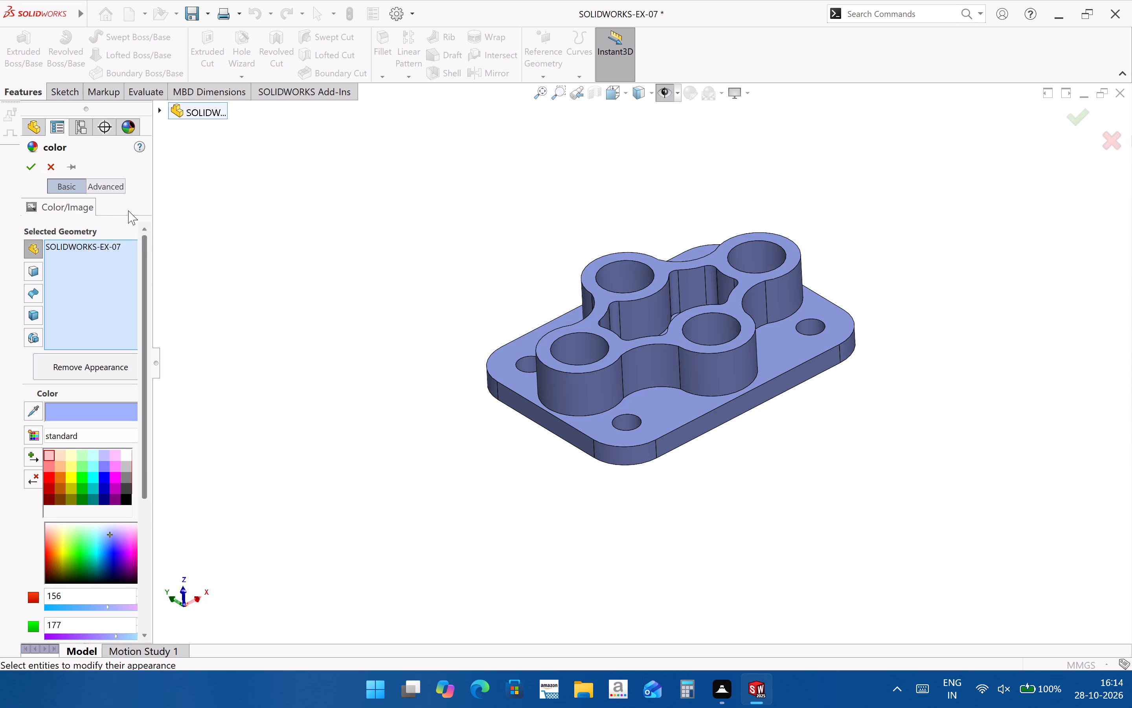
left_click(114, 188)
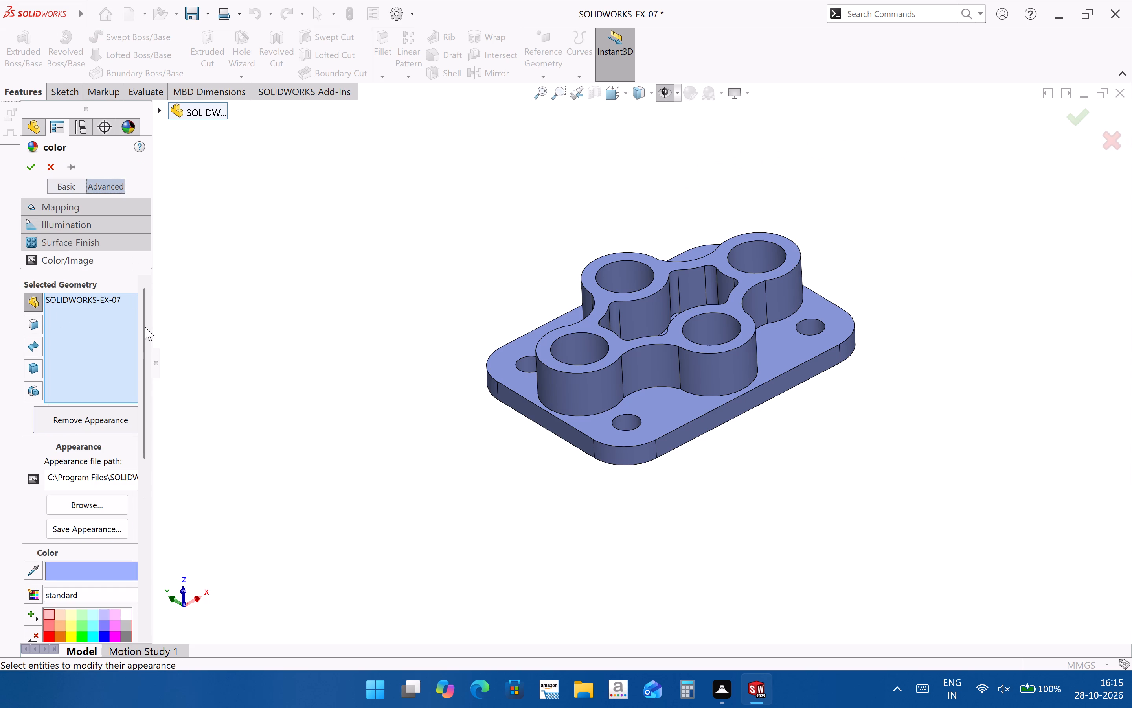
left_click_drag(149, 378, 151, 466)
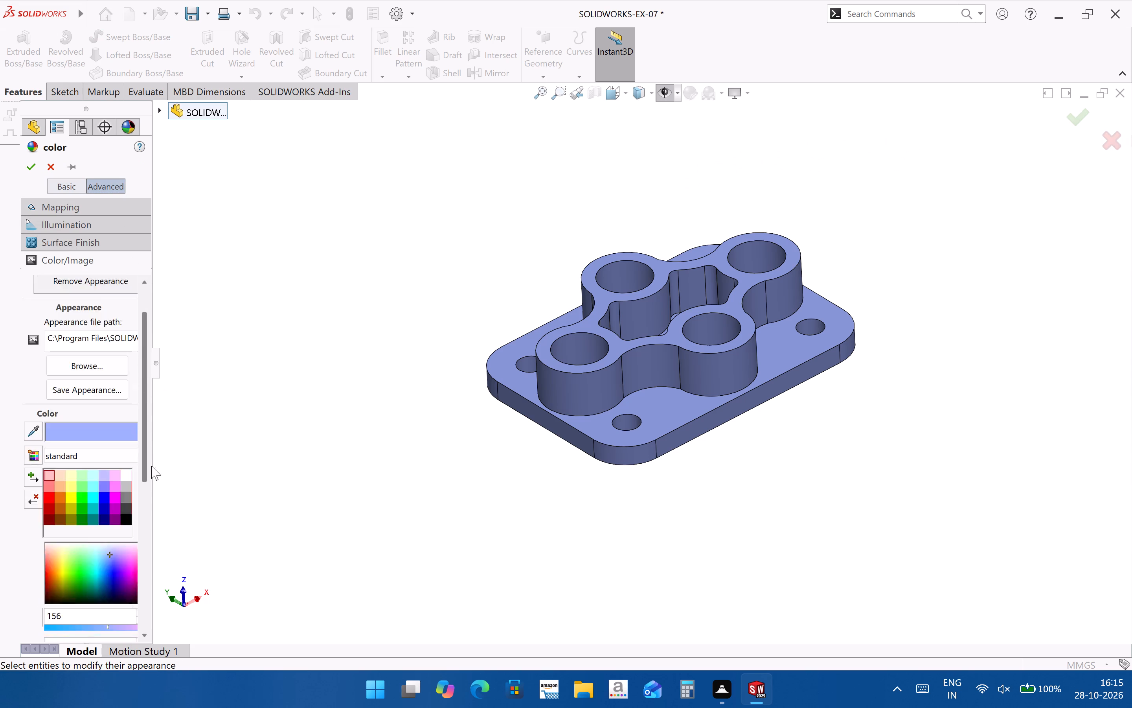
left_click_drag(151, 466, 134, 641)
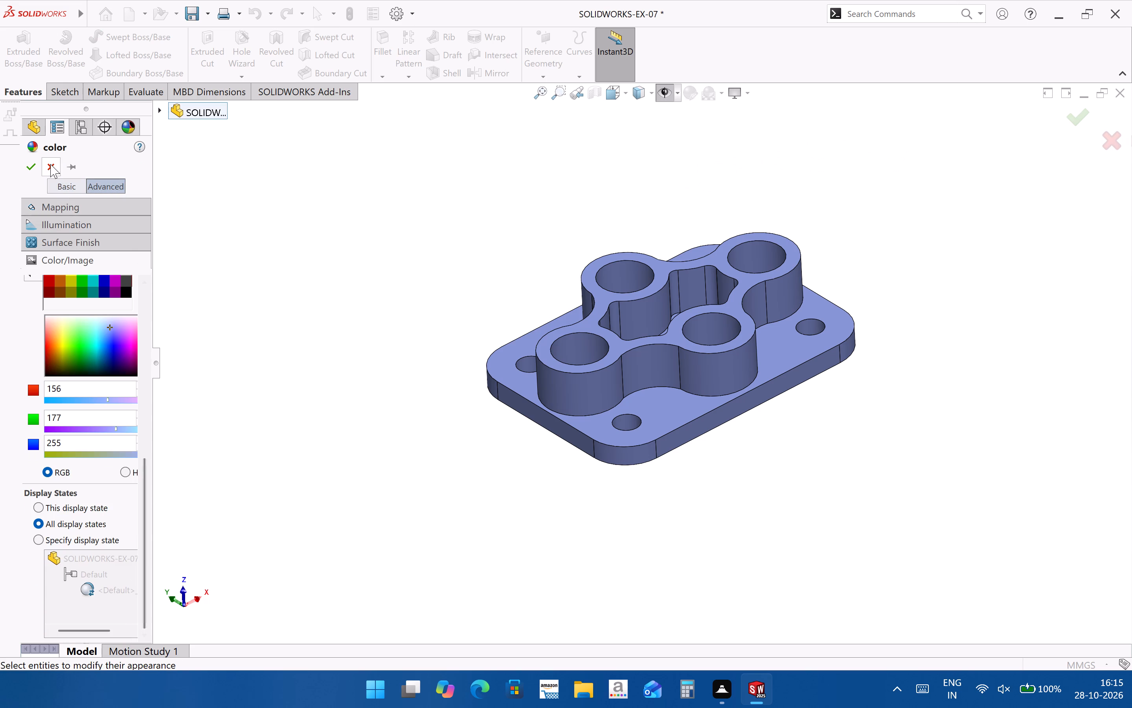
left_click(50, 164)
Inspect the plate, its four raised bosses and the corner holes from several angles.
left_click(643, 489)
middle_click_drag(643, 479, 651, 574)
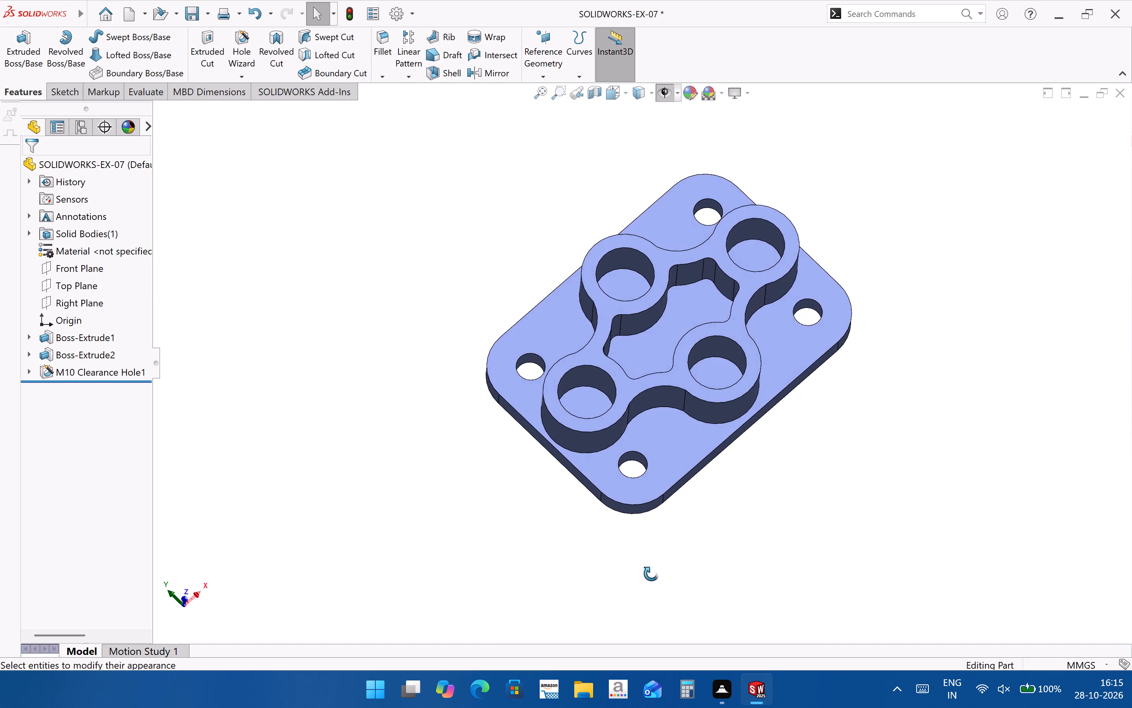
middle_click_drag(651, 574, 645, 484)
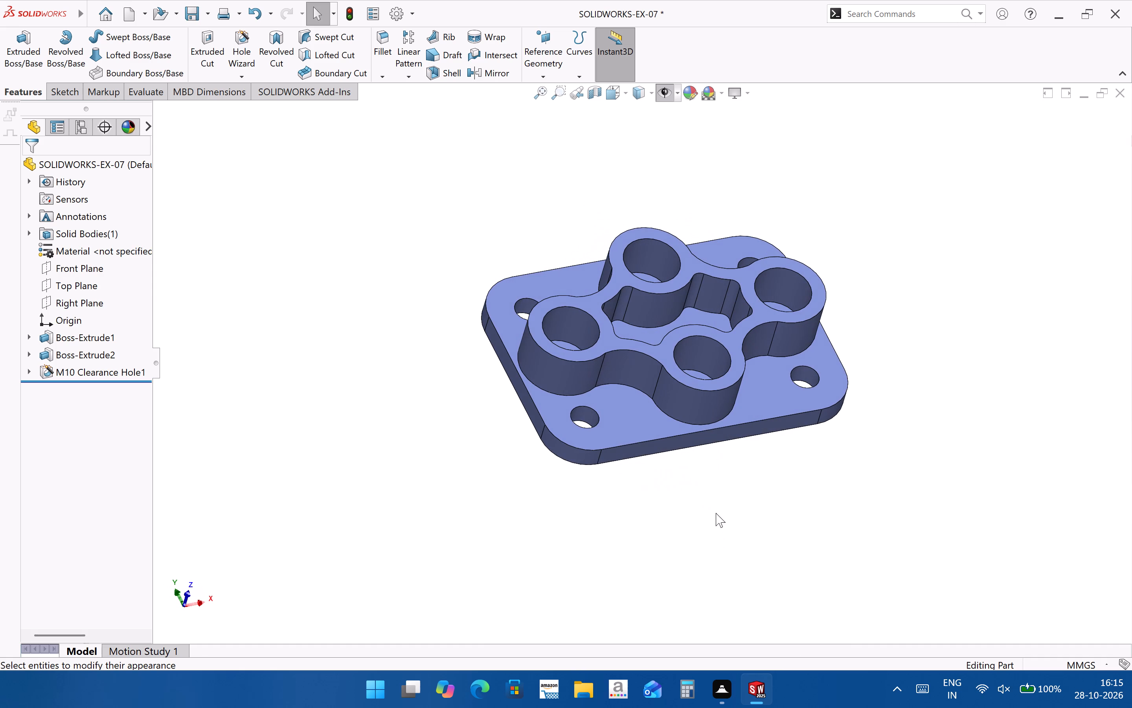
middle_click_drag(709, 505, 689, 448)
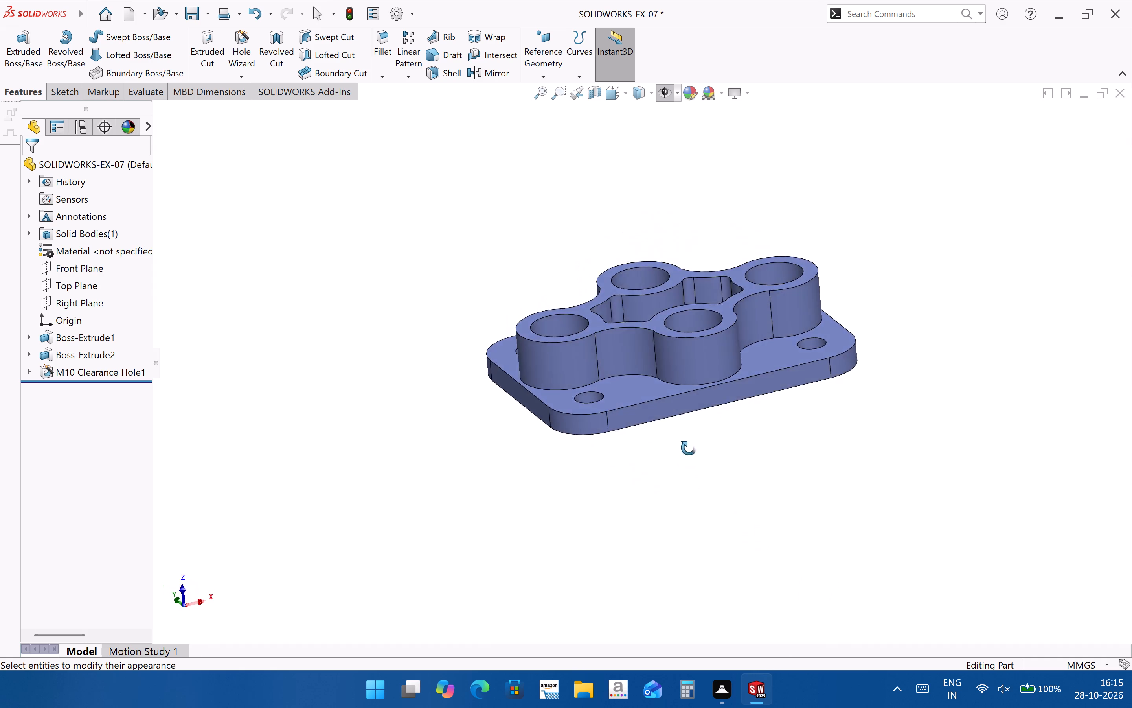
middle_click_drag(689, 448, 722, 471)
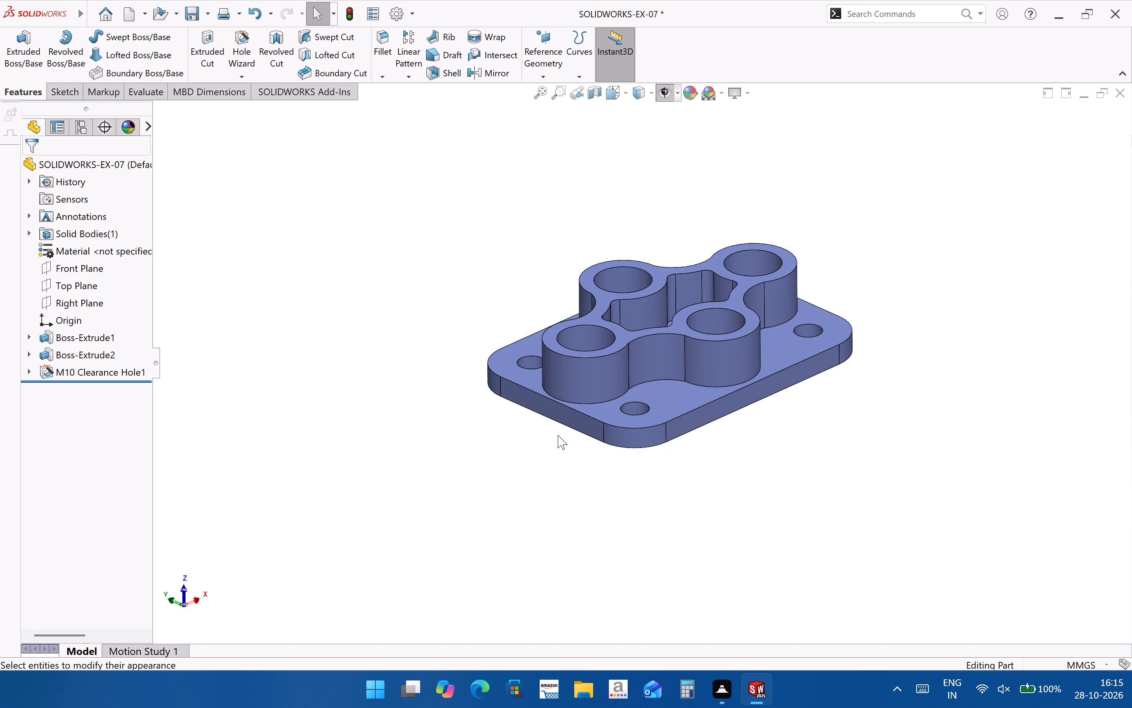
scroll(662, 374, "up", 1)
scroll(668, 382, "down", 1)
middle_click_drag(673, 397, 676, 429)
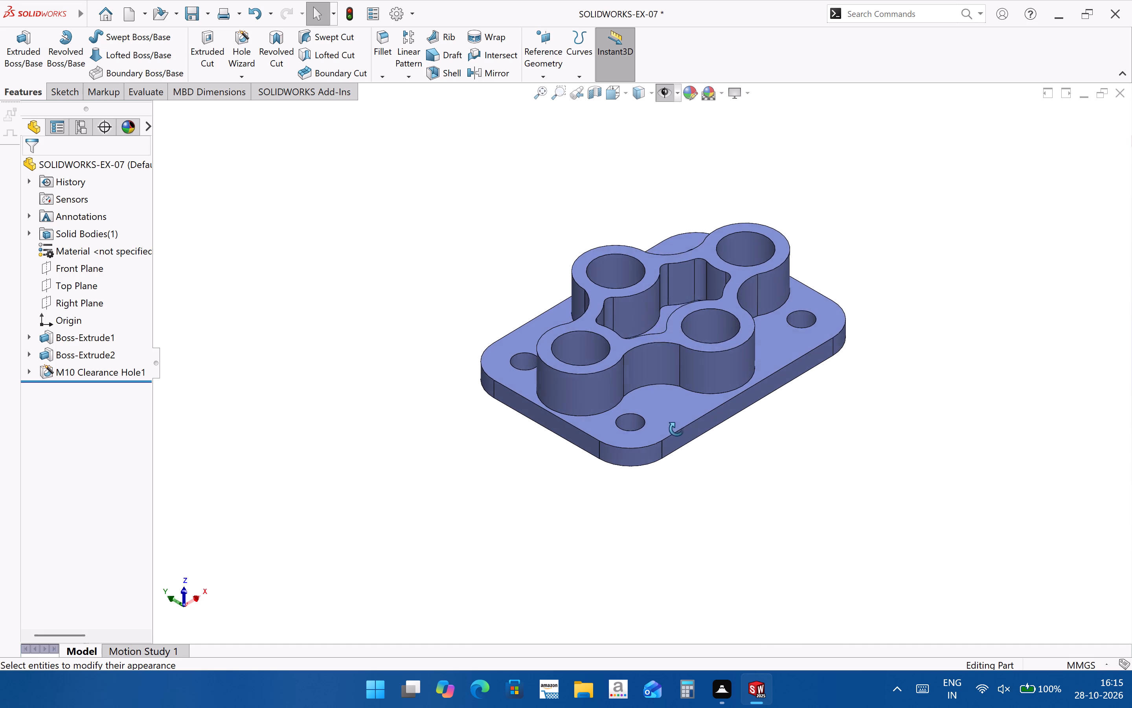
middle_click_drag(676, 429, 676, 441)
Save the SOLIDWORKS-EX-07 part under its existing name.
left_click(86, 14)
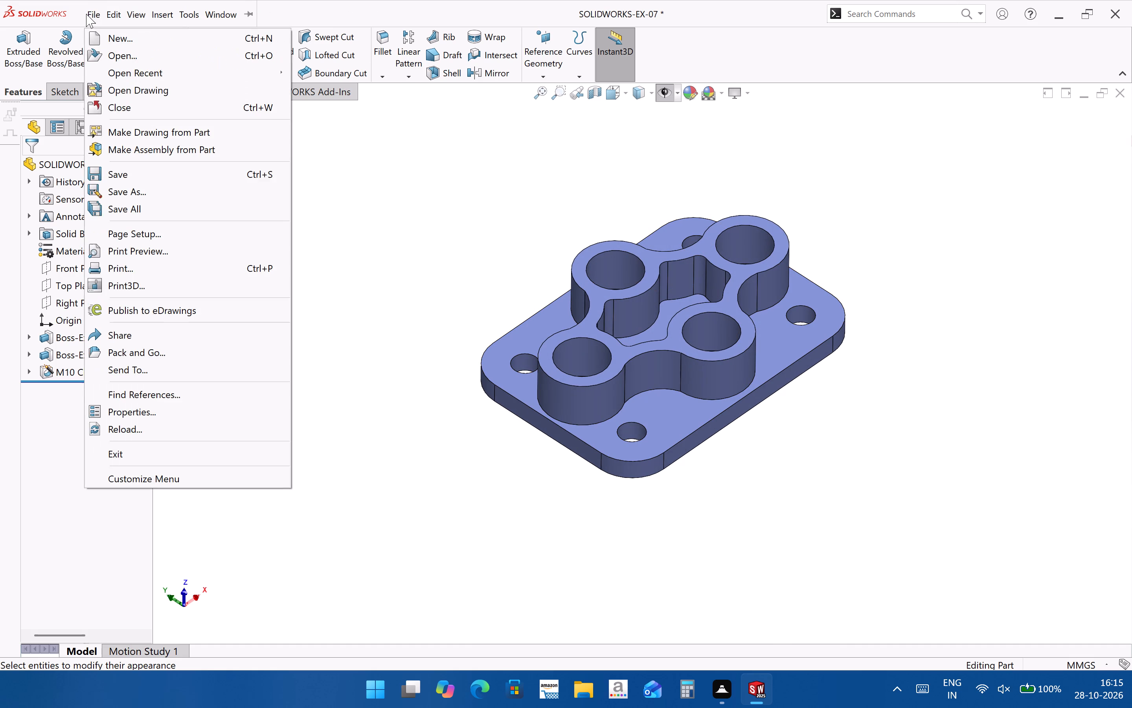
left_click(144, 168)
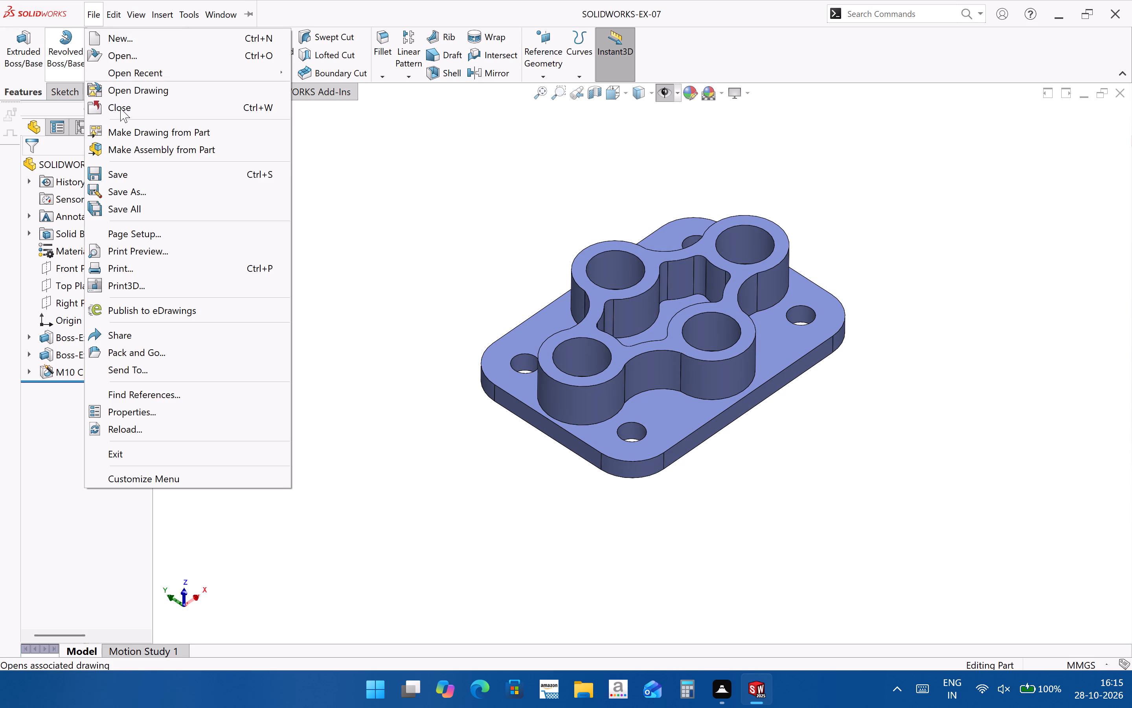
left_click(136, 165)
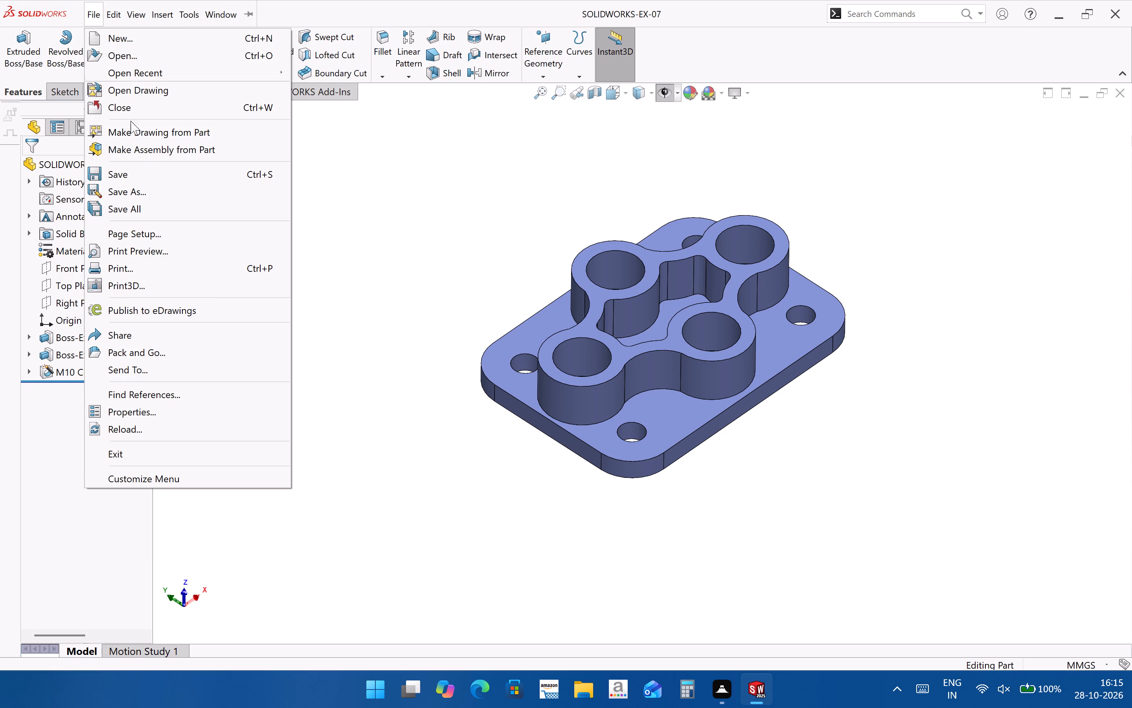
left_click(119, 49)
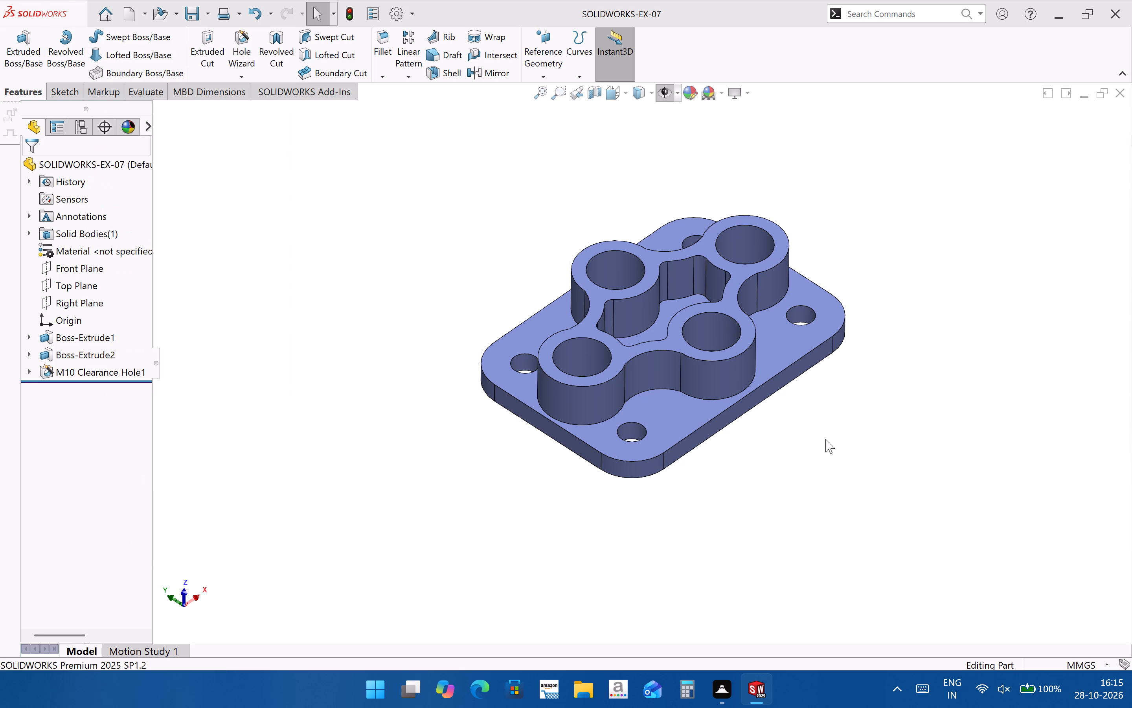
left_click(824, 466)
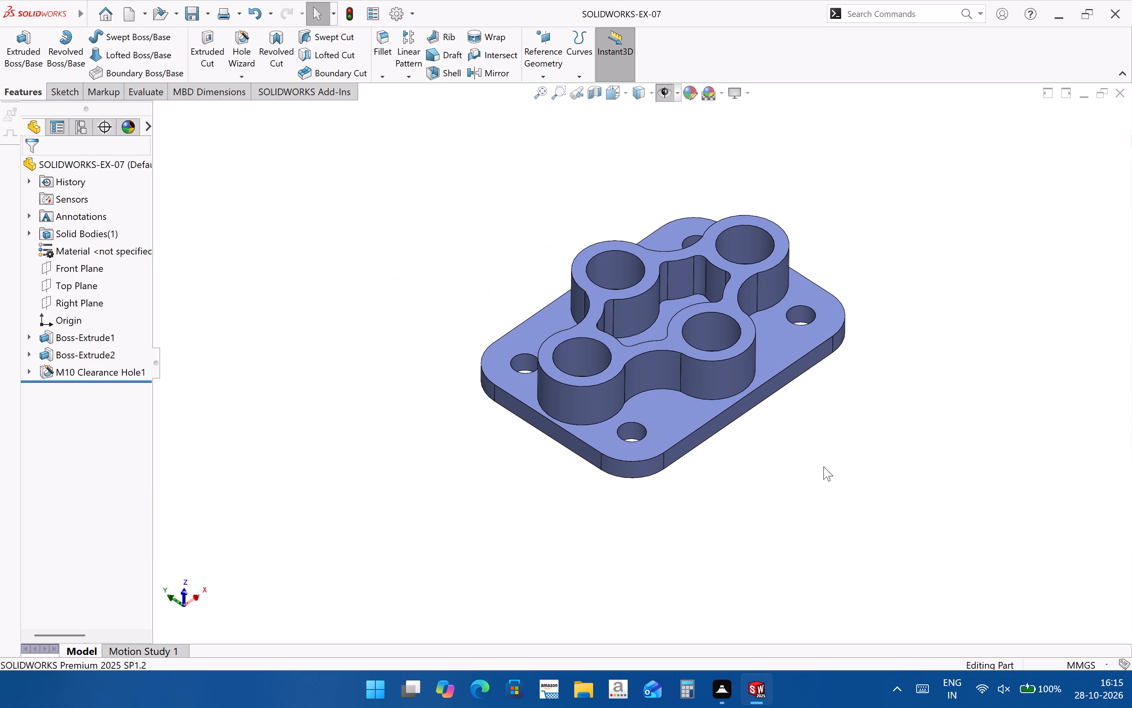
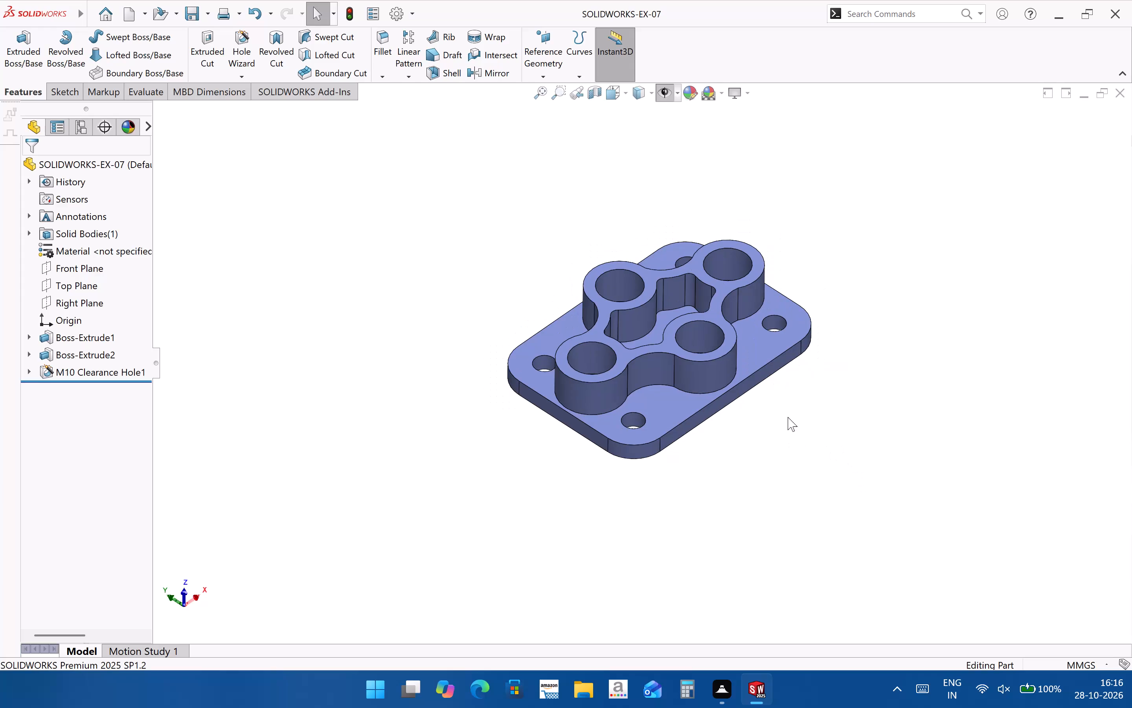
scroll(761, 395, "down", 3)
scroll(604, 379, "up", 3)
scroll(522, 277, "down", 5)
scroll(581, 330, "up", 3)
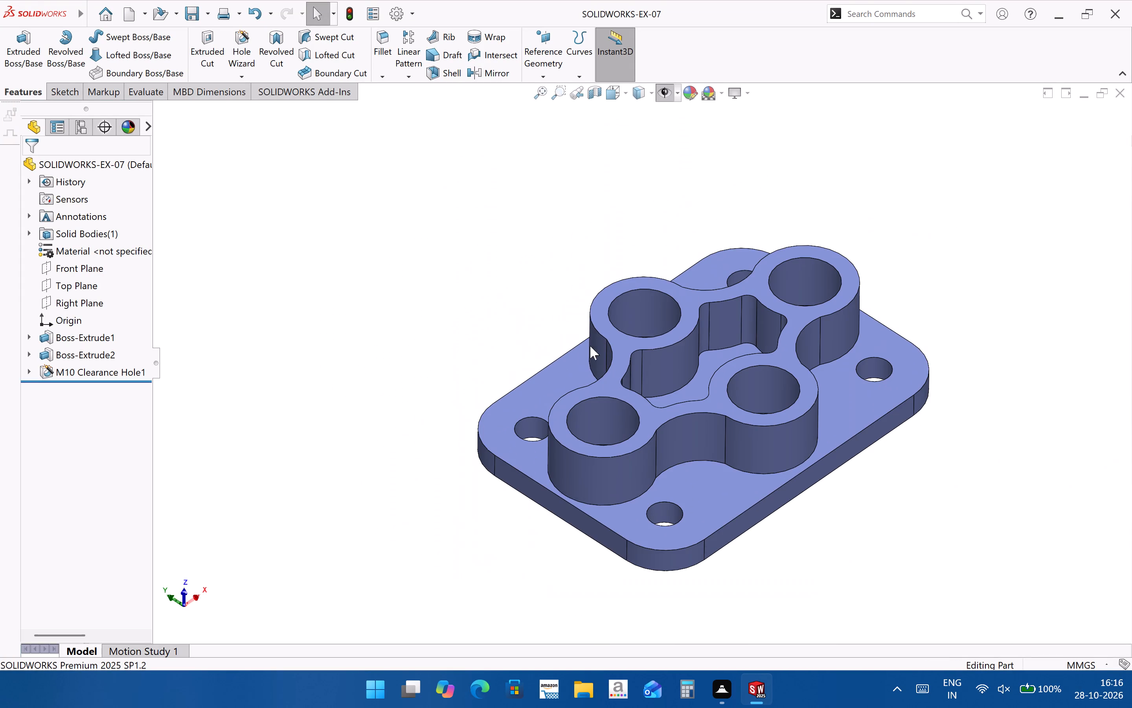
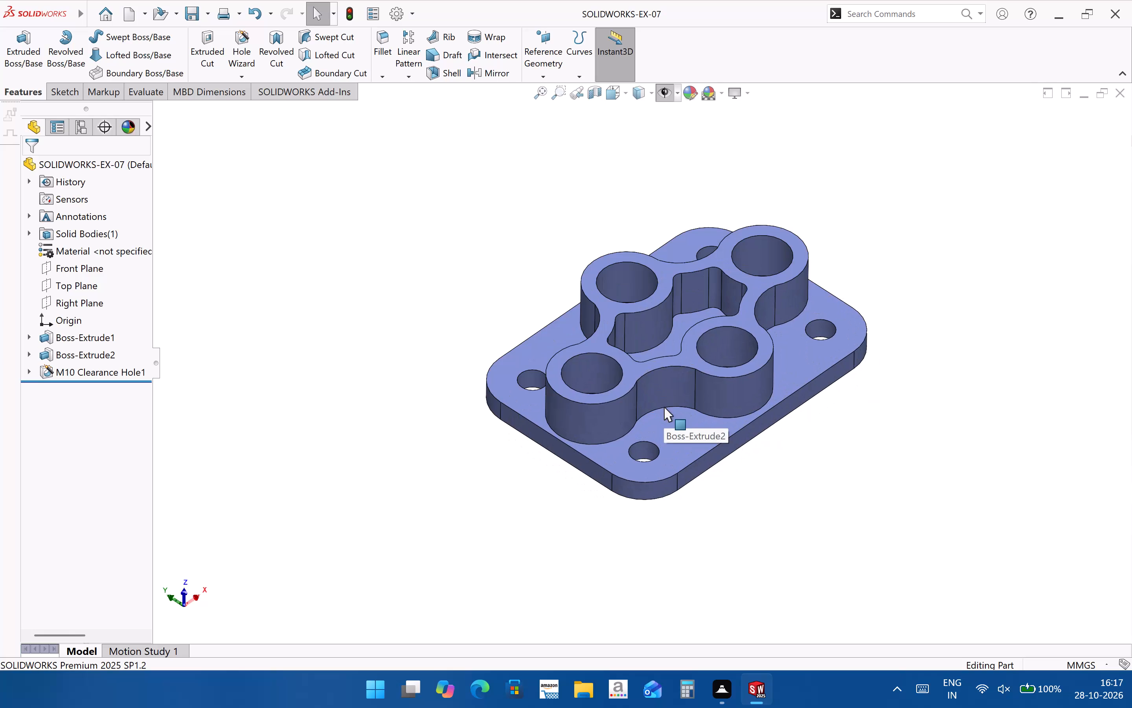
Examine the bosses, connecting webs and clearance holes of the plate from close up and from several angles.
scroll(661, 402, "up", 4)
scroll(660, 395, "down", 4)
scroll(663, 396, "up", 2)
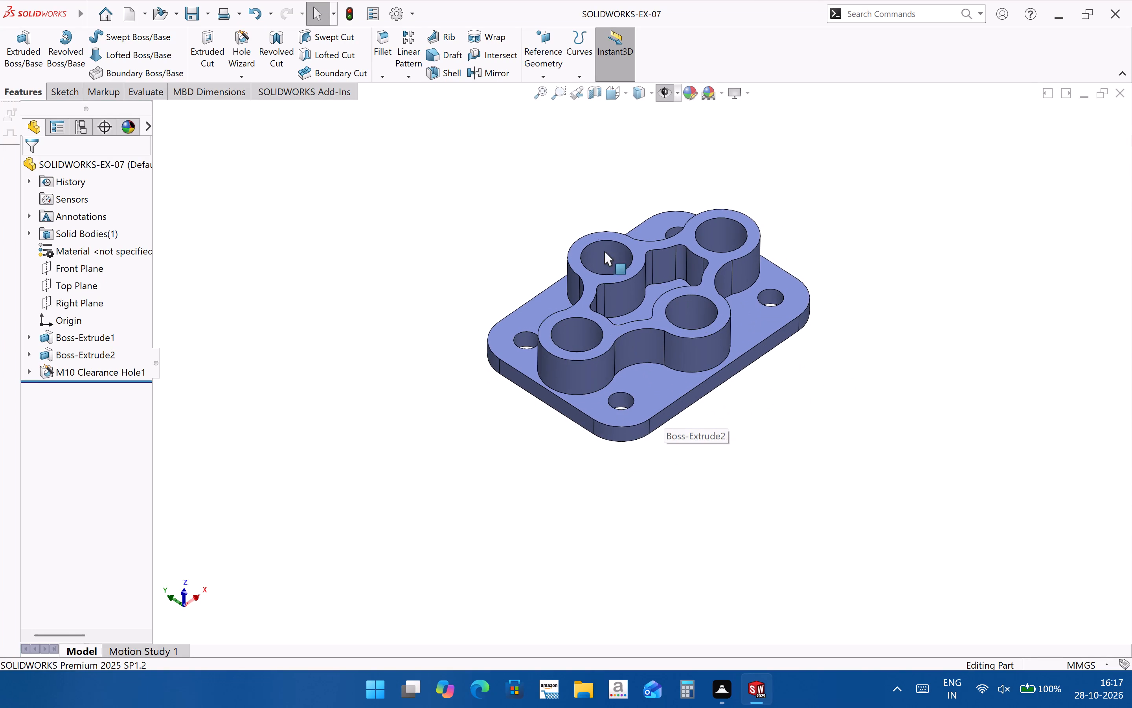
scroll(588, 194, "down", 2)
scroll(659, 401, "down", 2)
scroll(658, 422, "up", 2)
scroll(679, 466, "up", 1)
scroll(764, 490, "down", 1)
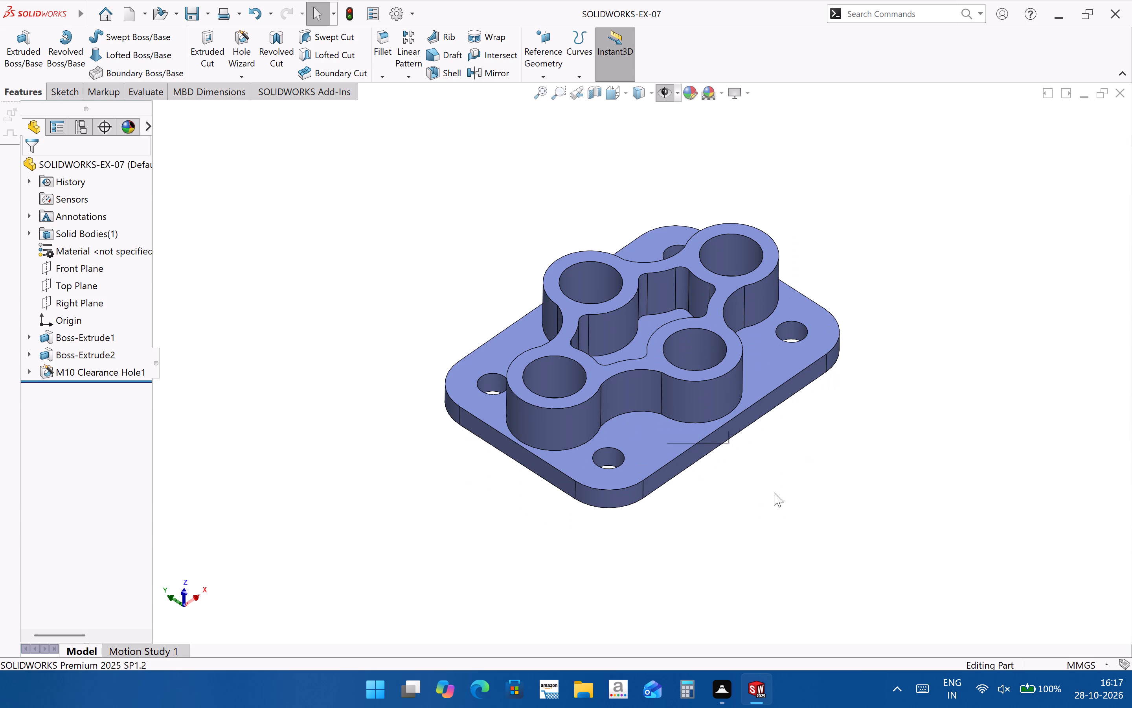
scroll(928, 578, "up", 2)
scroll(612, 319, "down", 3)
middle_click_drag(633, 447, 581, 501)
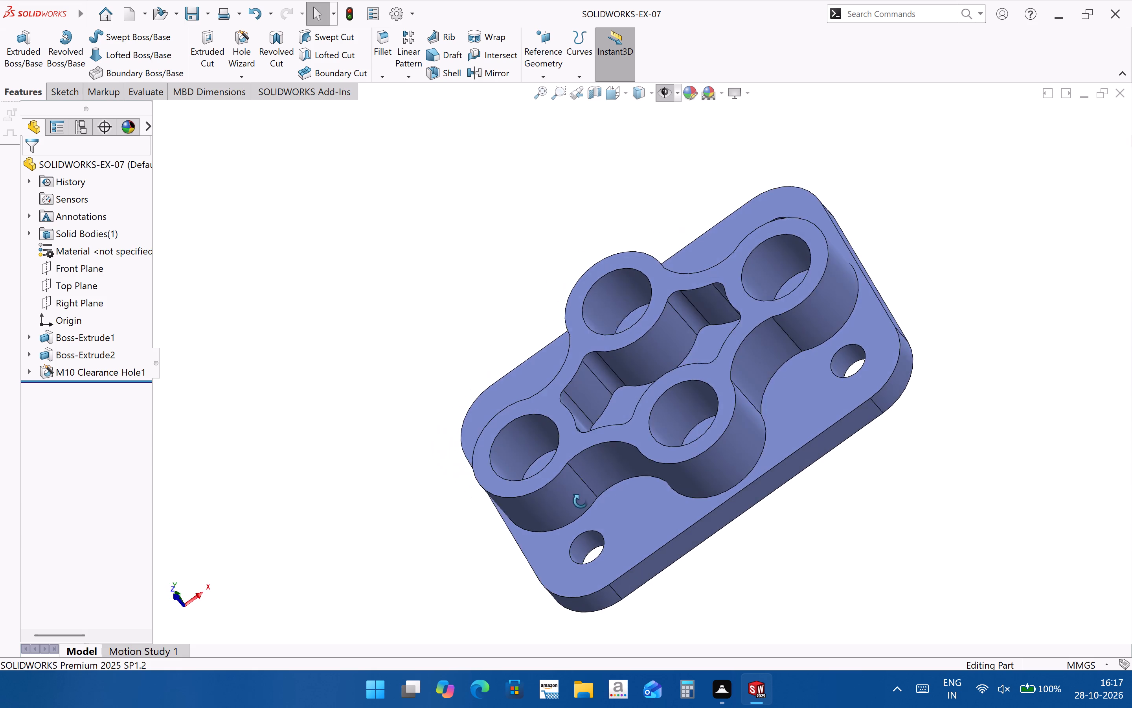
middle_click_drag(581, 501, 695, 512)
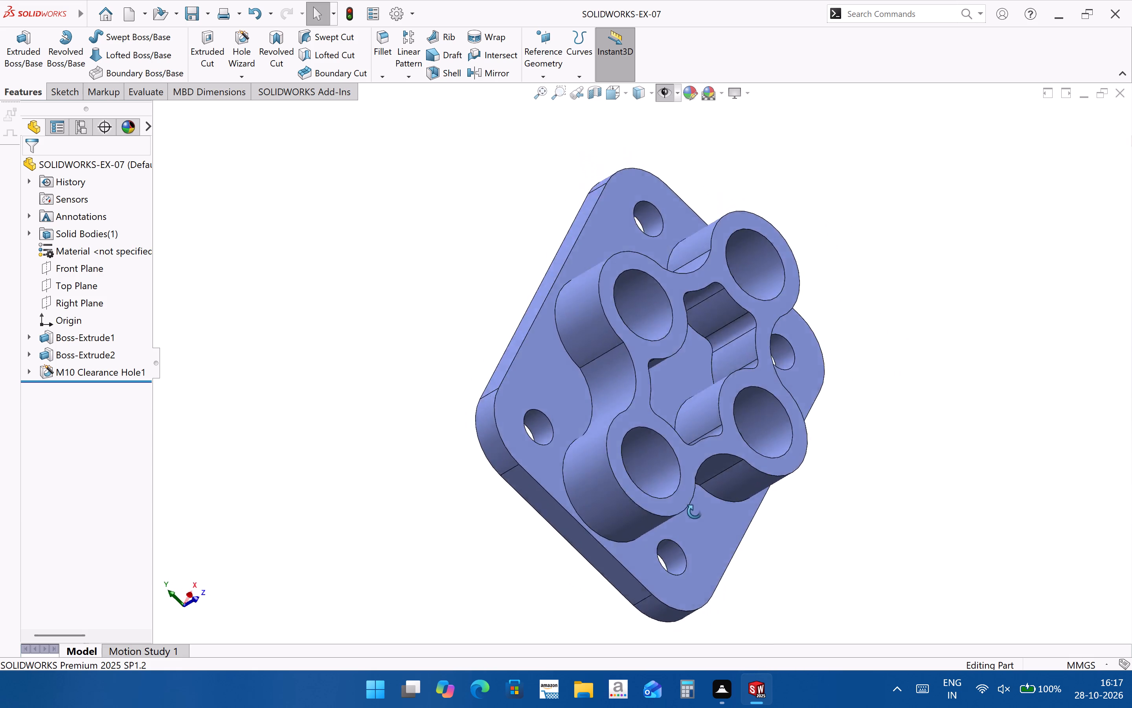
middle_click_drag(695, 512, 645, 454)
scroll(643, 454, "up", 2)
scroll(686, 507, "down", 1)
middle_click_drag(678, 500, 626, 449)
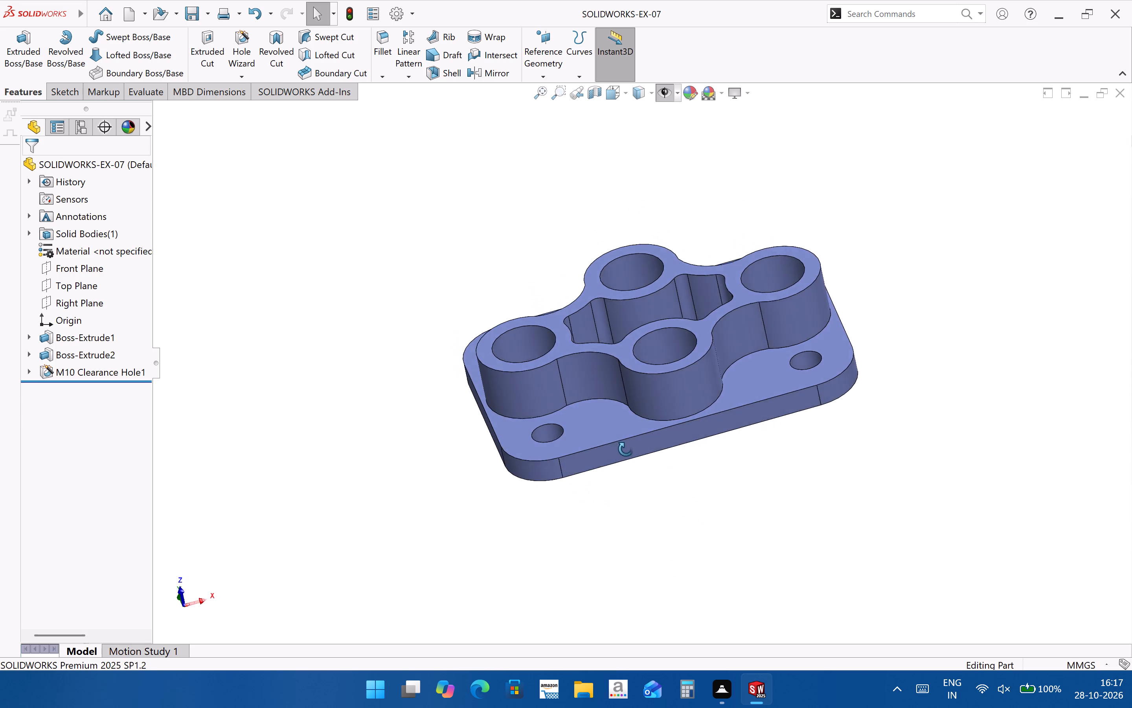
middle_click_drag(626, 449, 687, 442)
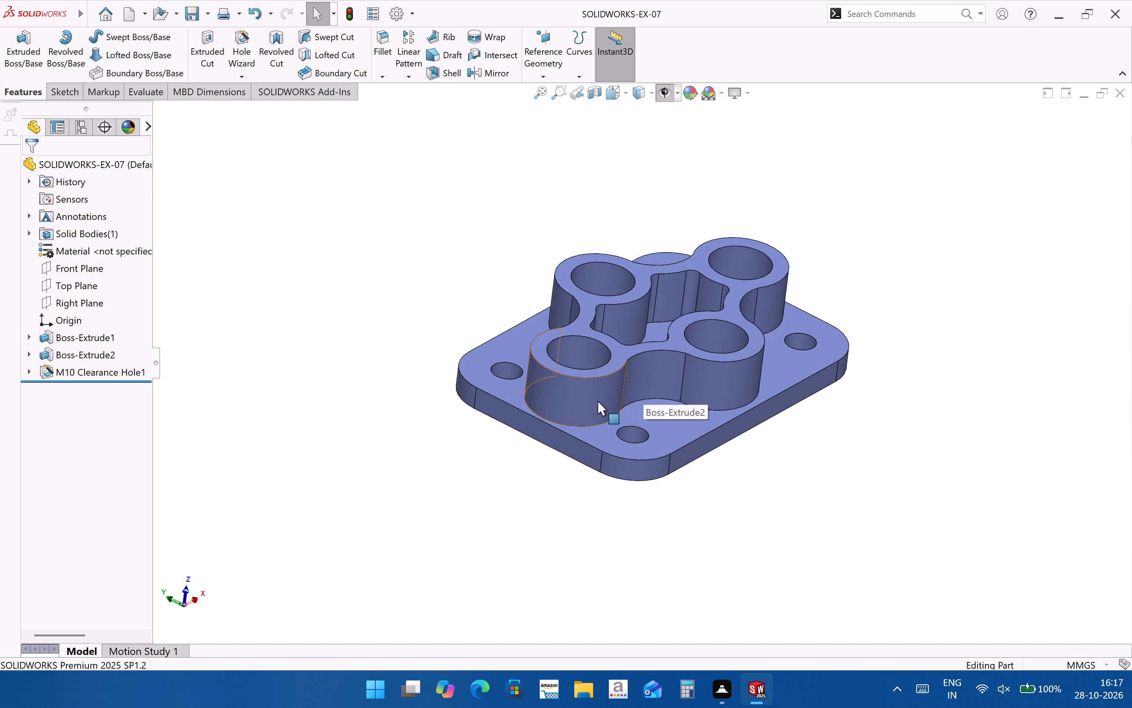
scroll(623, 418, "up", 1)
scroll(624, 417, "down", 2)
middle_click_drag(624, 417, 581, 455)
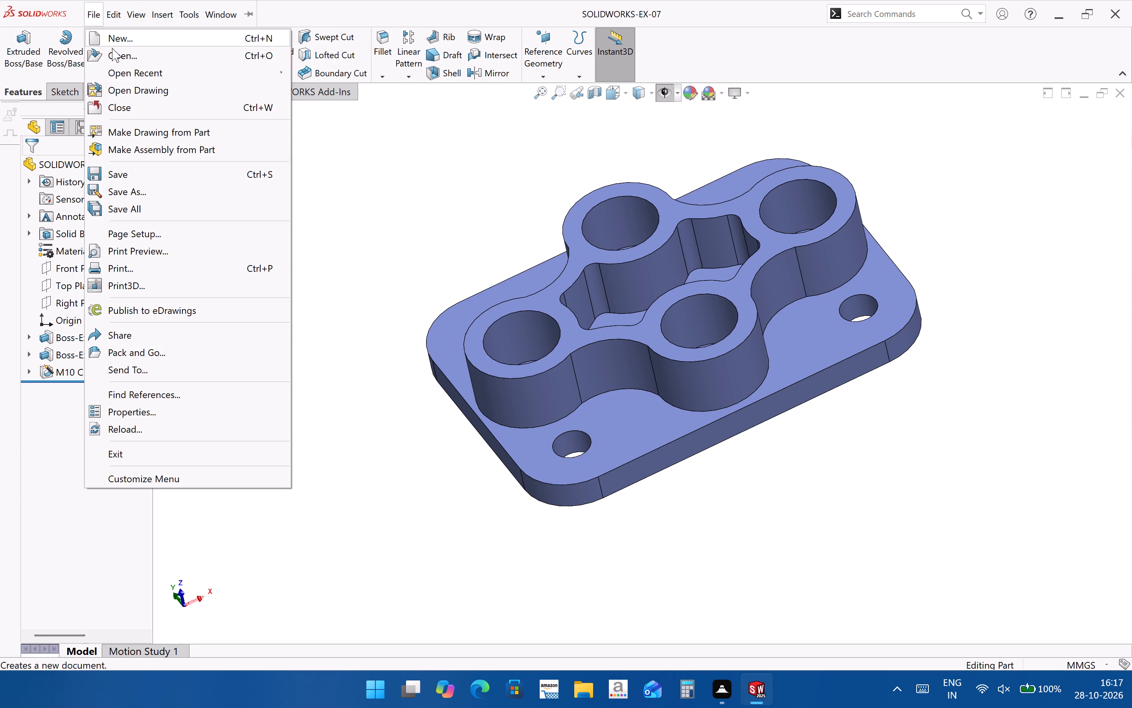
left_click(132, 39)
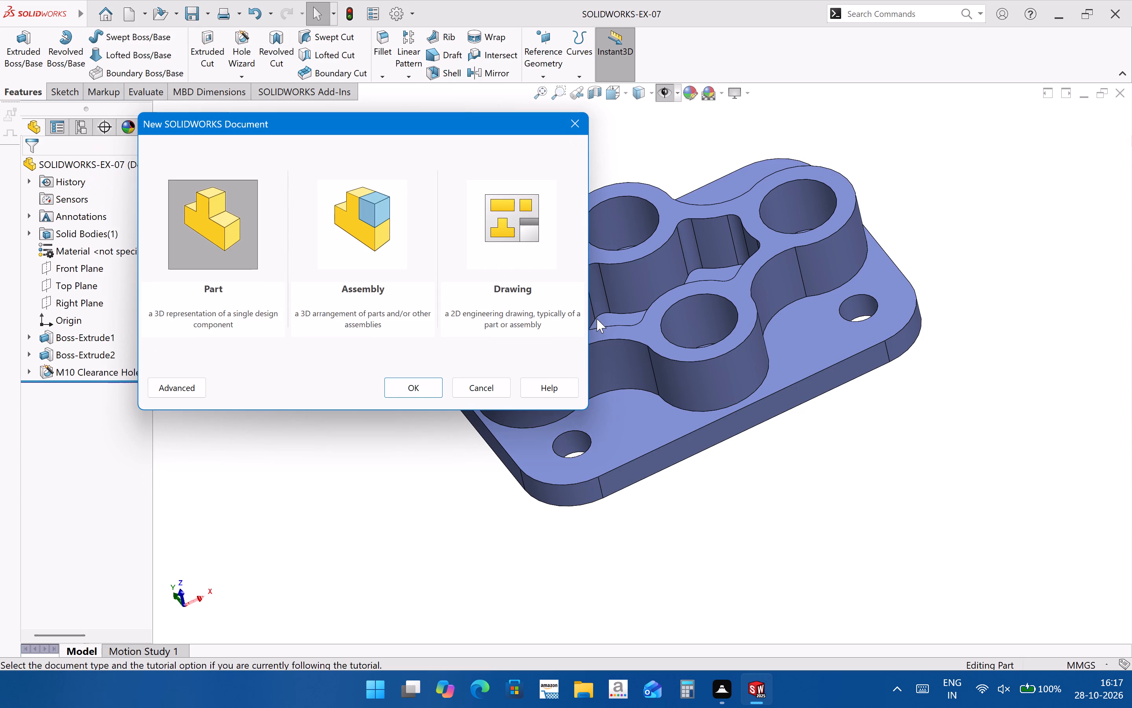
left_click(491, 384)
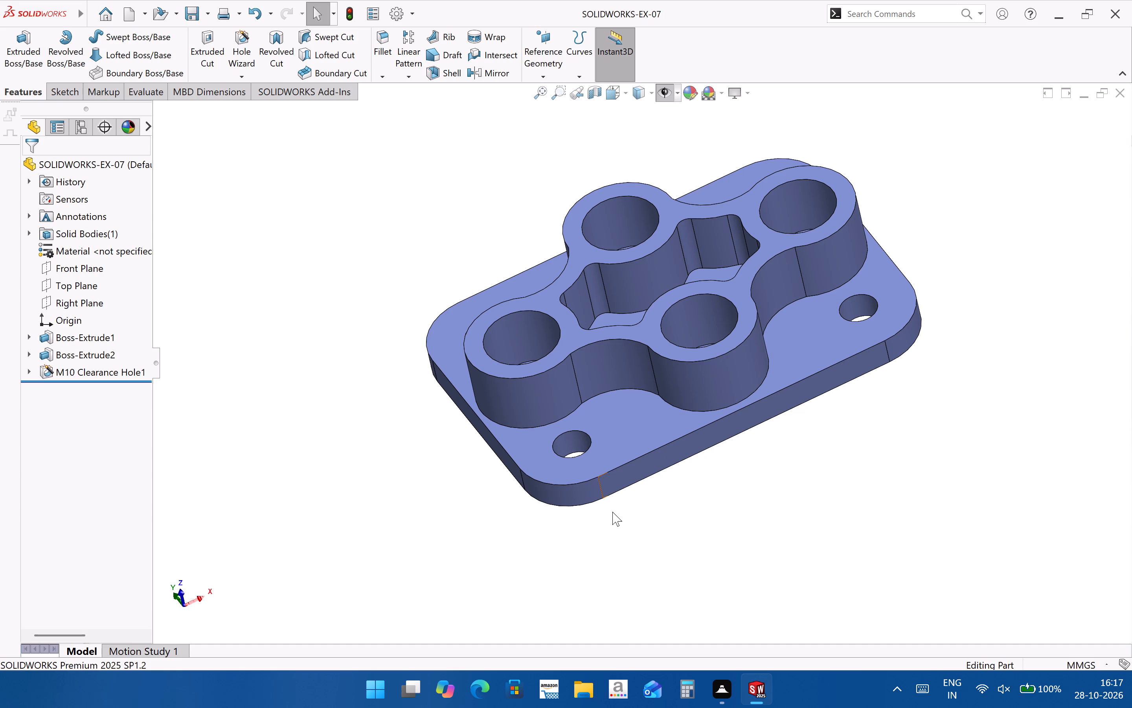
Inspect the part all around, including the plate's underside, the four bosses, the central pocket and the corner holes.
scroll(590, 398, "up", 1)
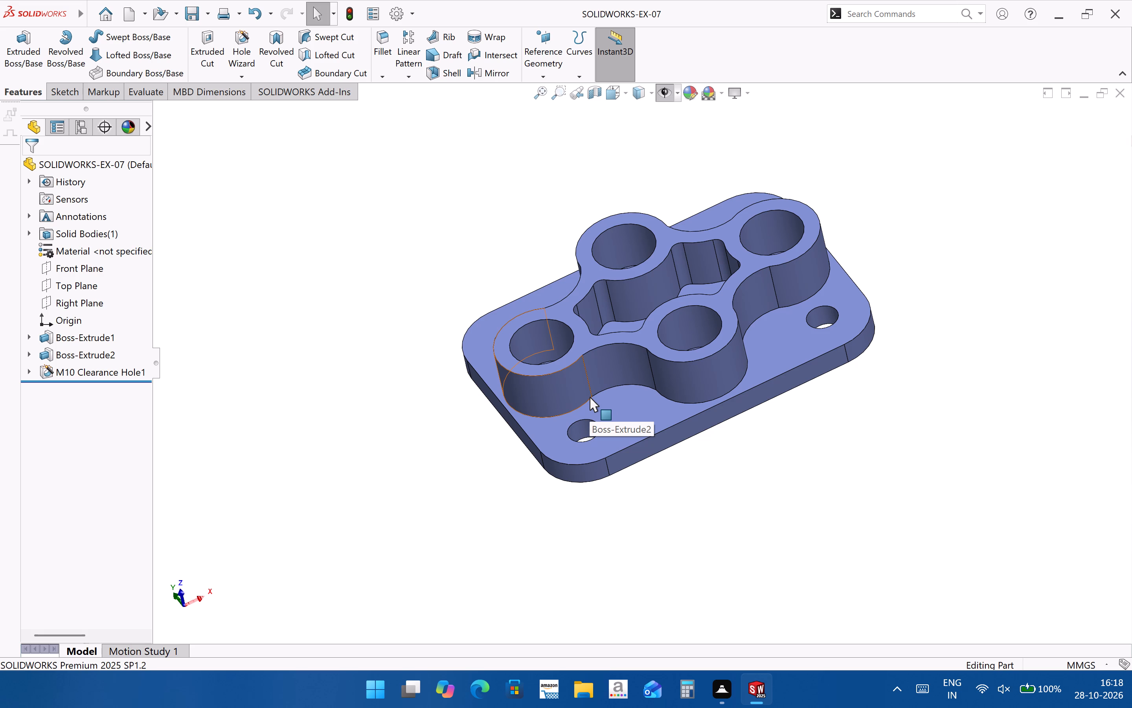
scroll(828, 451, "up", 1)
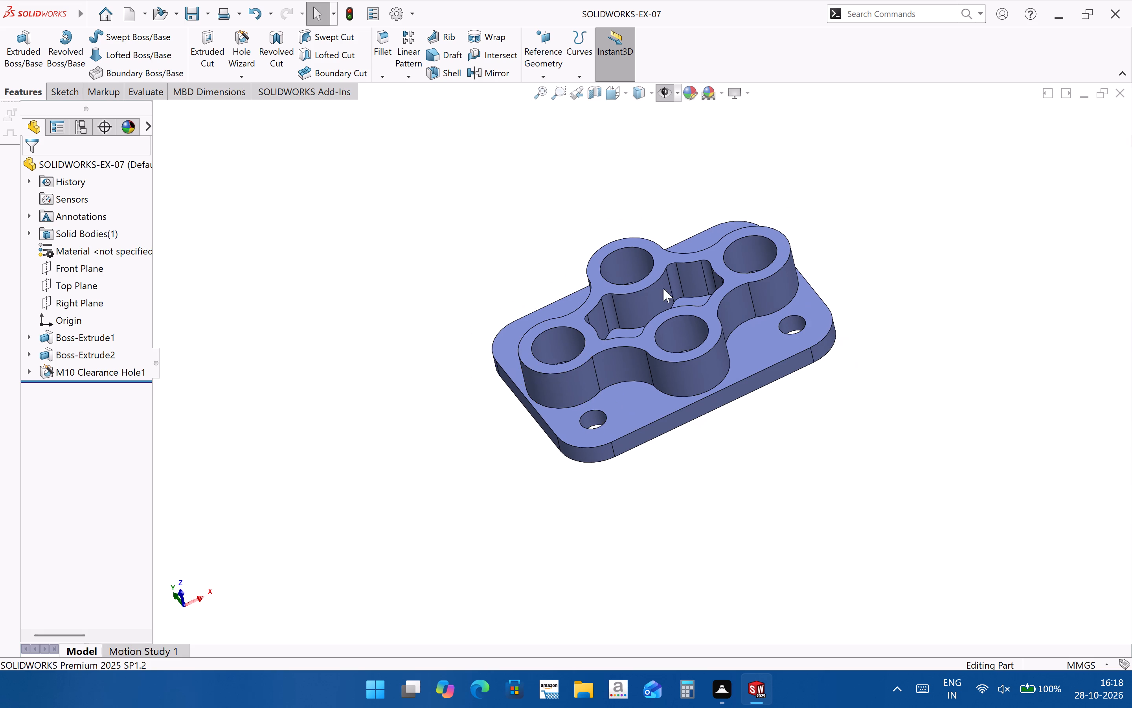
scroll(646, 274, "down", 2)
middle_click_drag(622, 383, 835, 579)
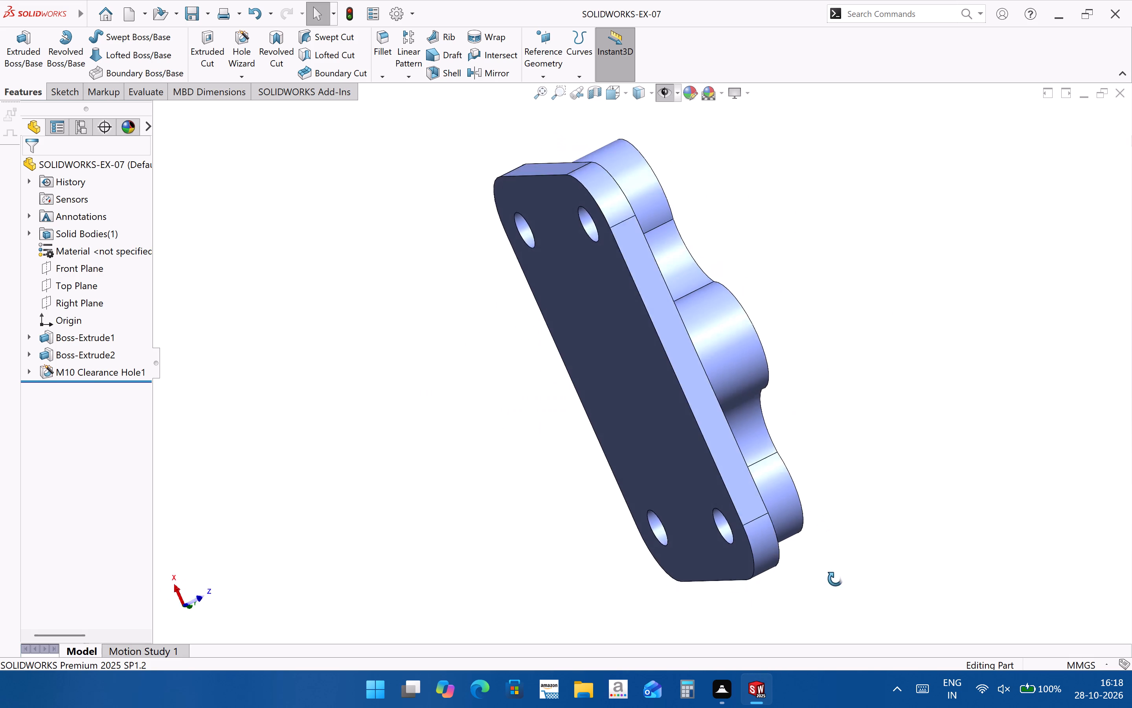
middle_click_drag(835, 579, 577, 508)
middle_click_drag(603, 411, 660, 386)
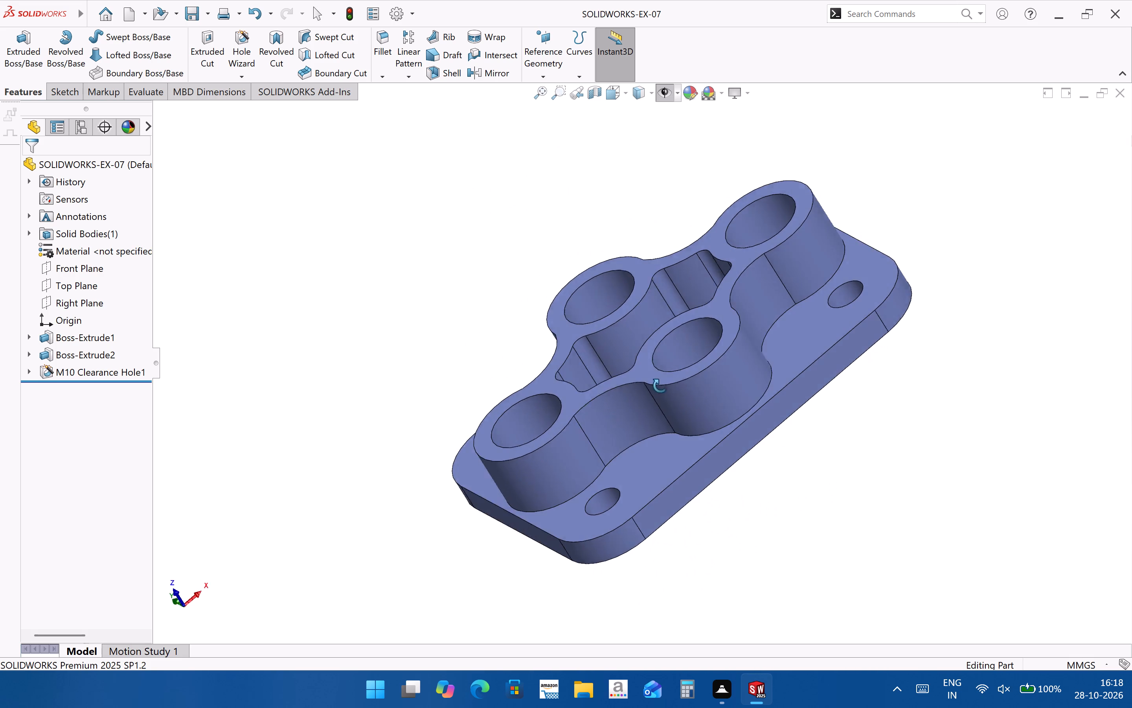
middle_click_drag(660, 386, 628, 327)
middle_click_drag(663, 381, 665, 468)
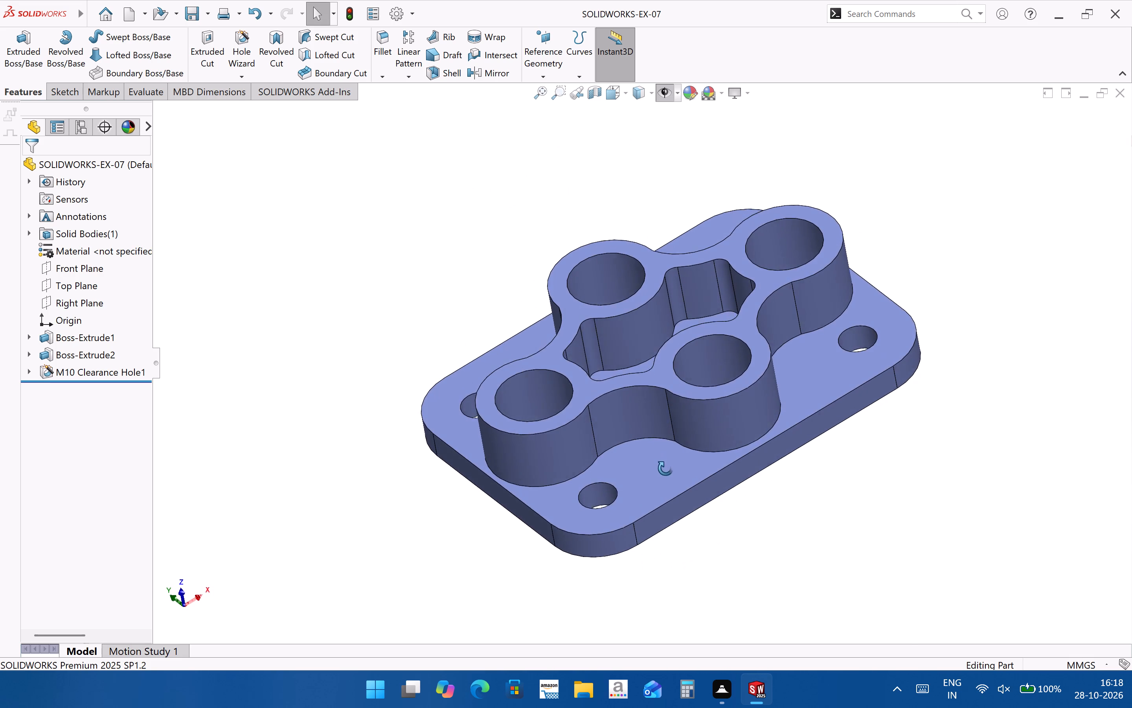
middle_click_drag(665, 468, 656, 404)
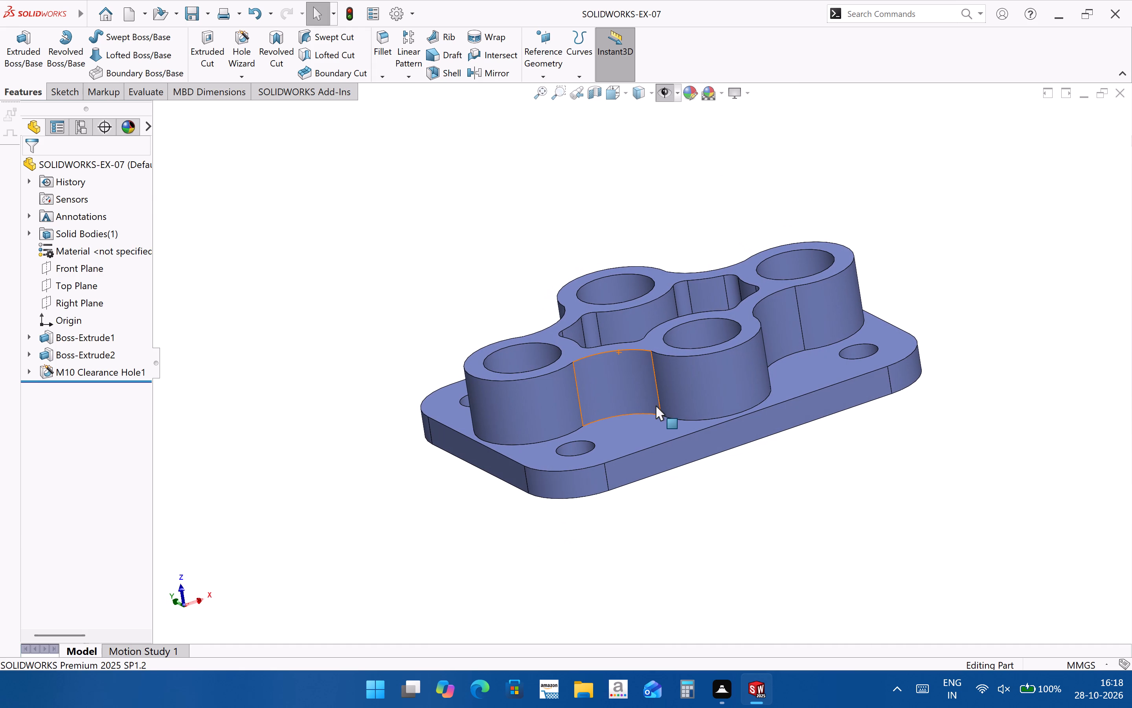
scroll(698, 492, "down", 1)
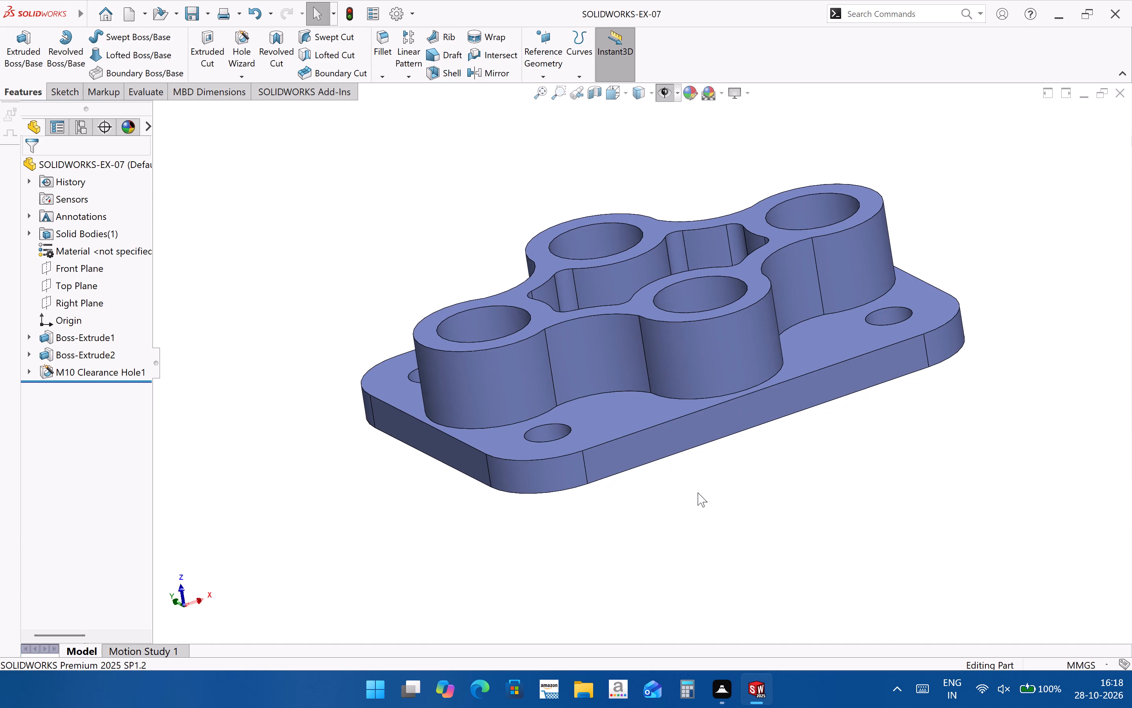
scroll(698, 492, "up", 2)
middle_click_drag(691, 480, 691, 631)
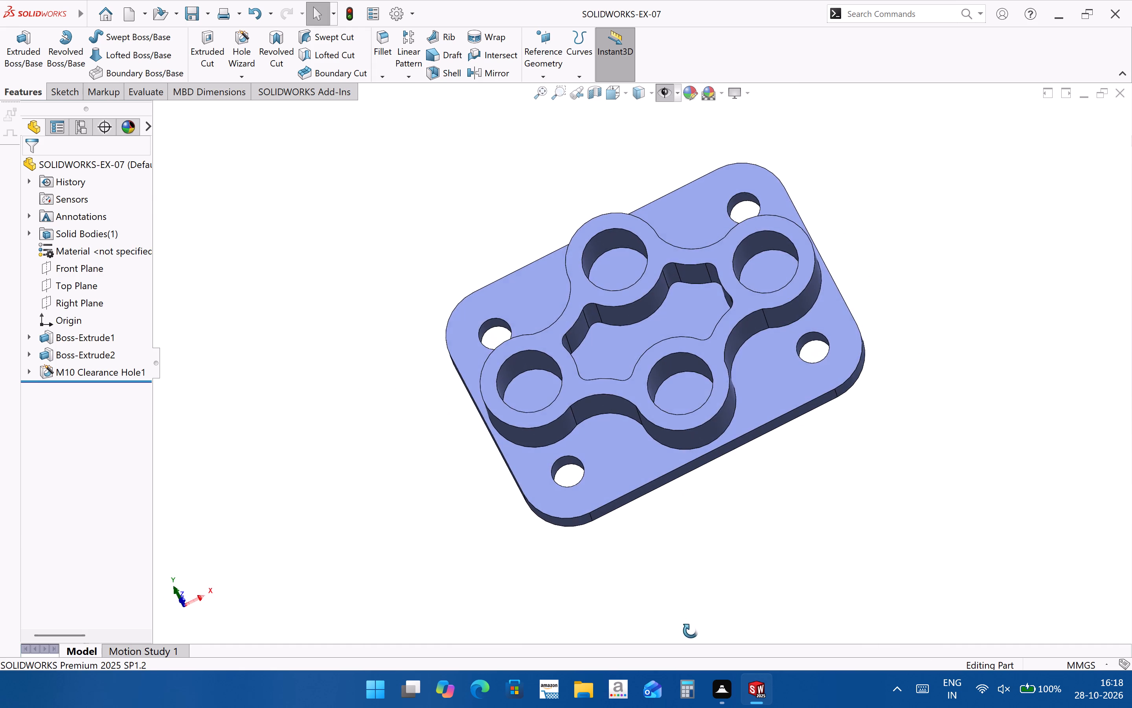
middle_click_drag(691, 631, 694, 513)
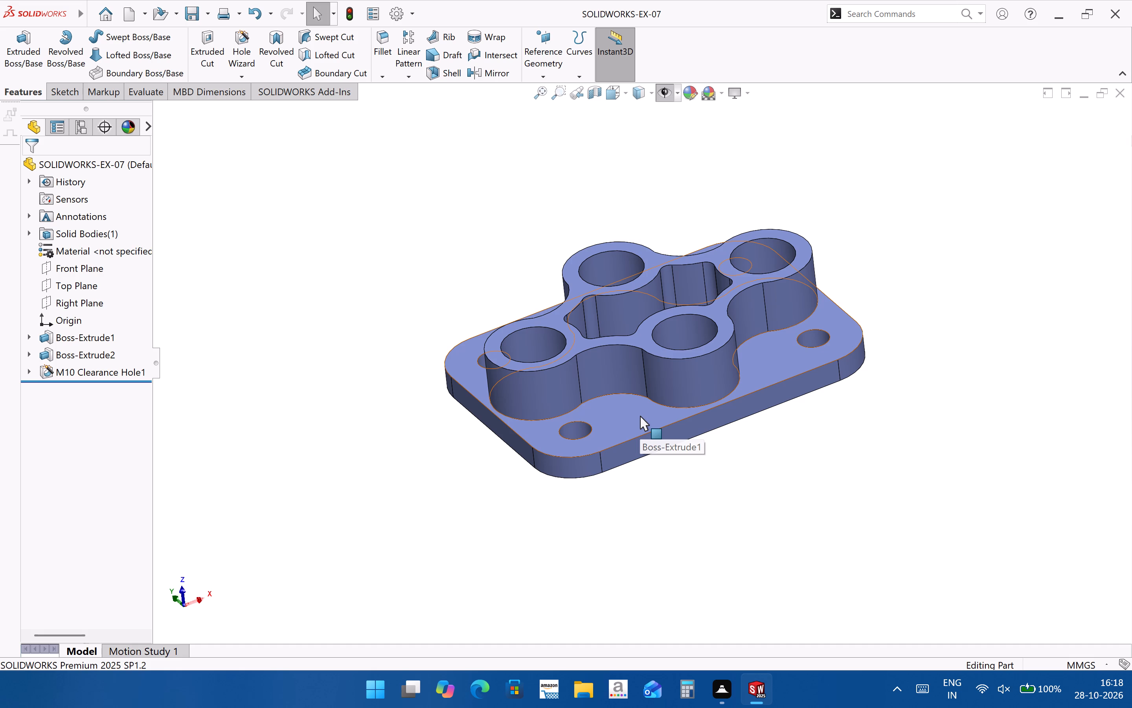
scroll(640, 416, "up", 2)
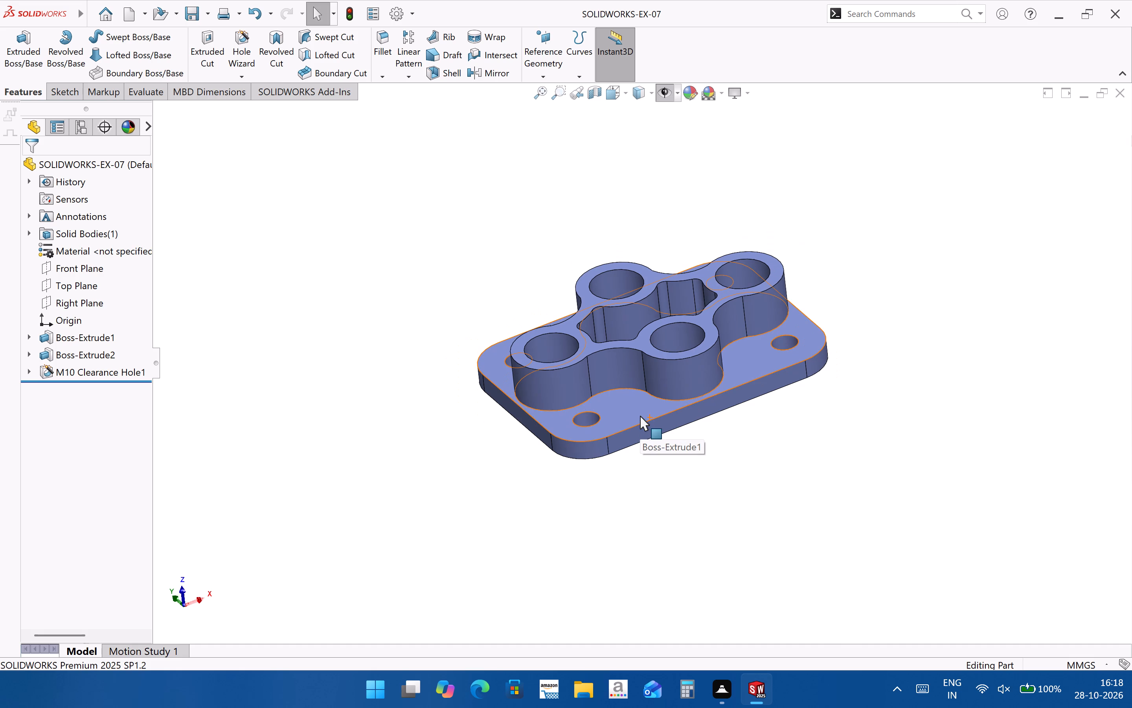
scroll(640, 416, "down", 3)
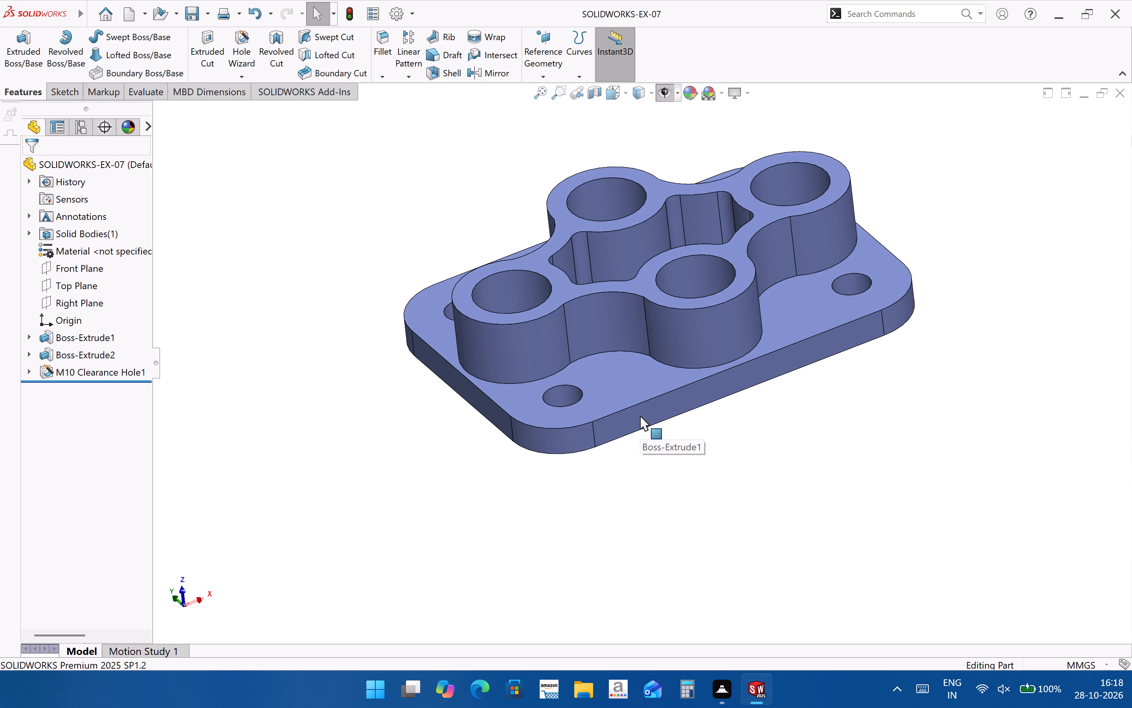
scroll(807, 377, "up", 2)
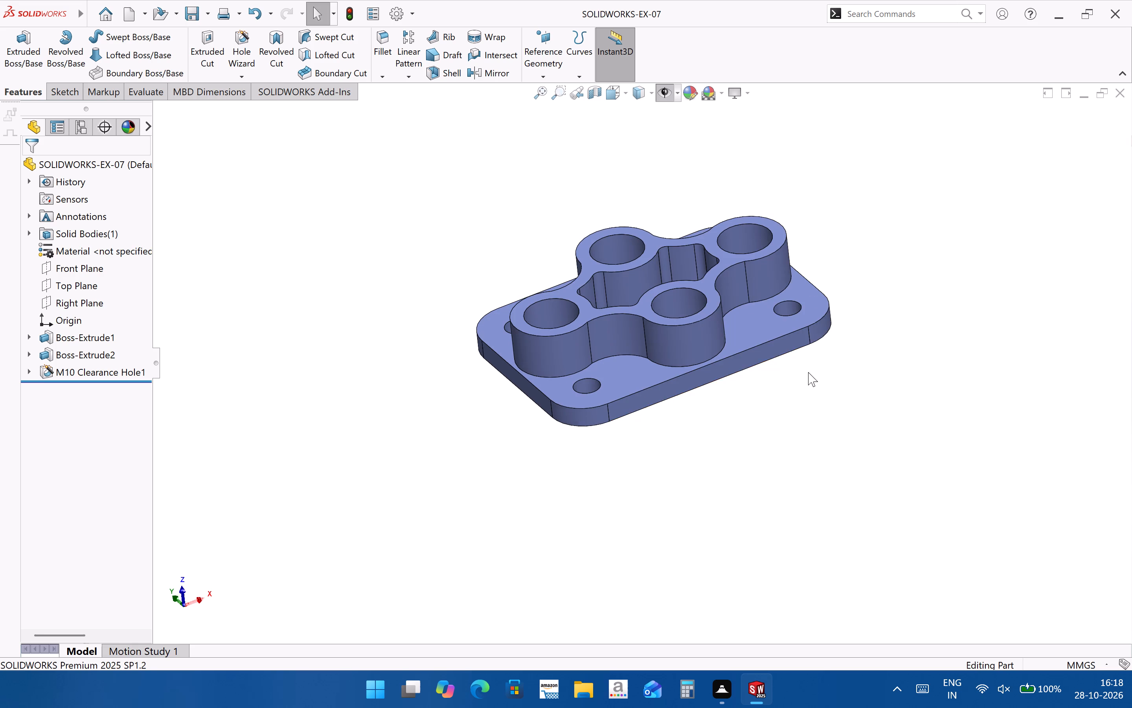
scroll(706, 297, "down", 4)
middle_click_drag(702, 376, 668, 452)
scroll(670, 464, "up", 2)
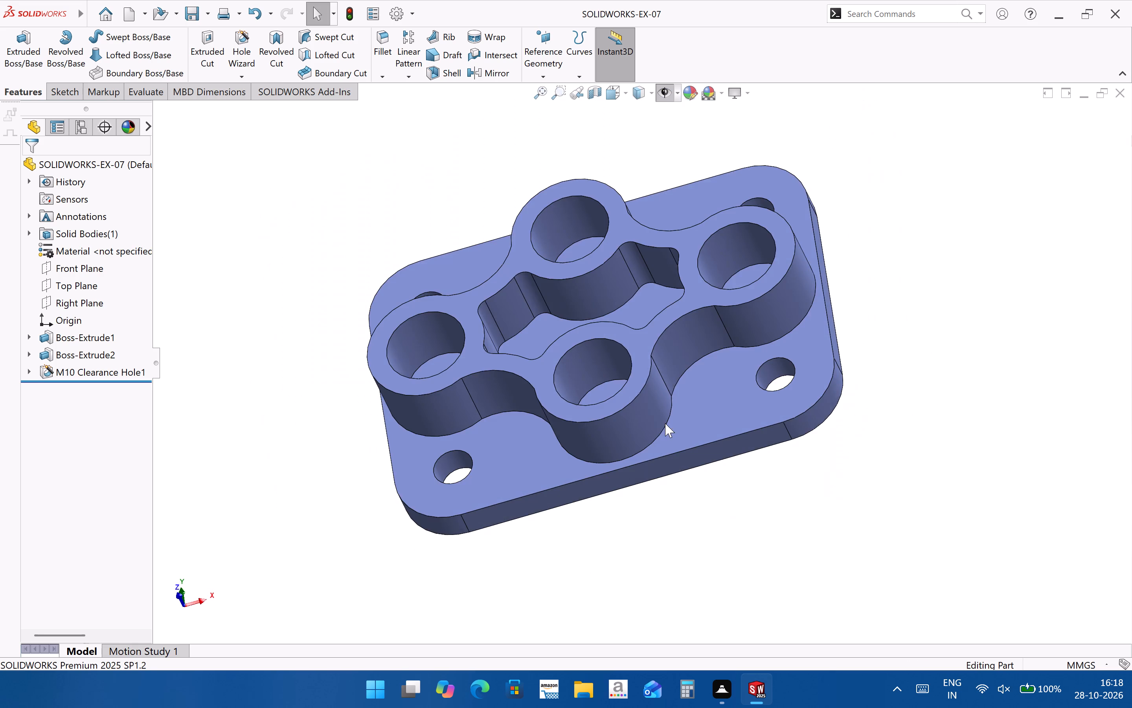
middle_click_drag(662, 473, 696, 452)
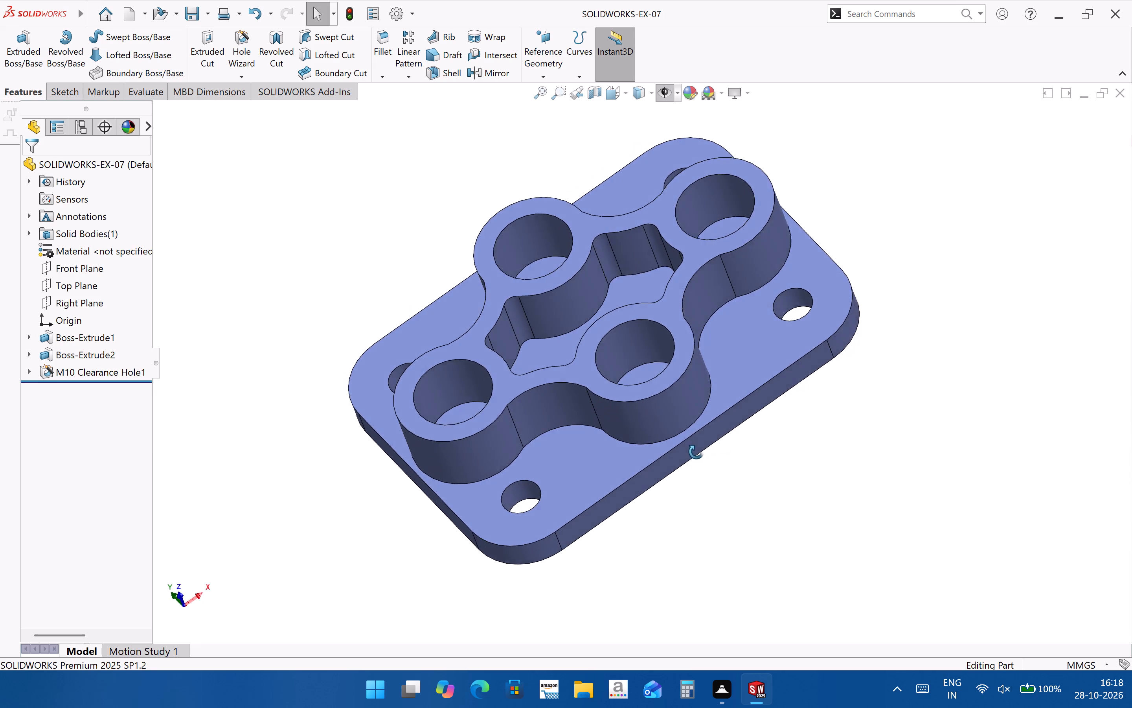
middle_click_drag(696, 452, 706, 486)
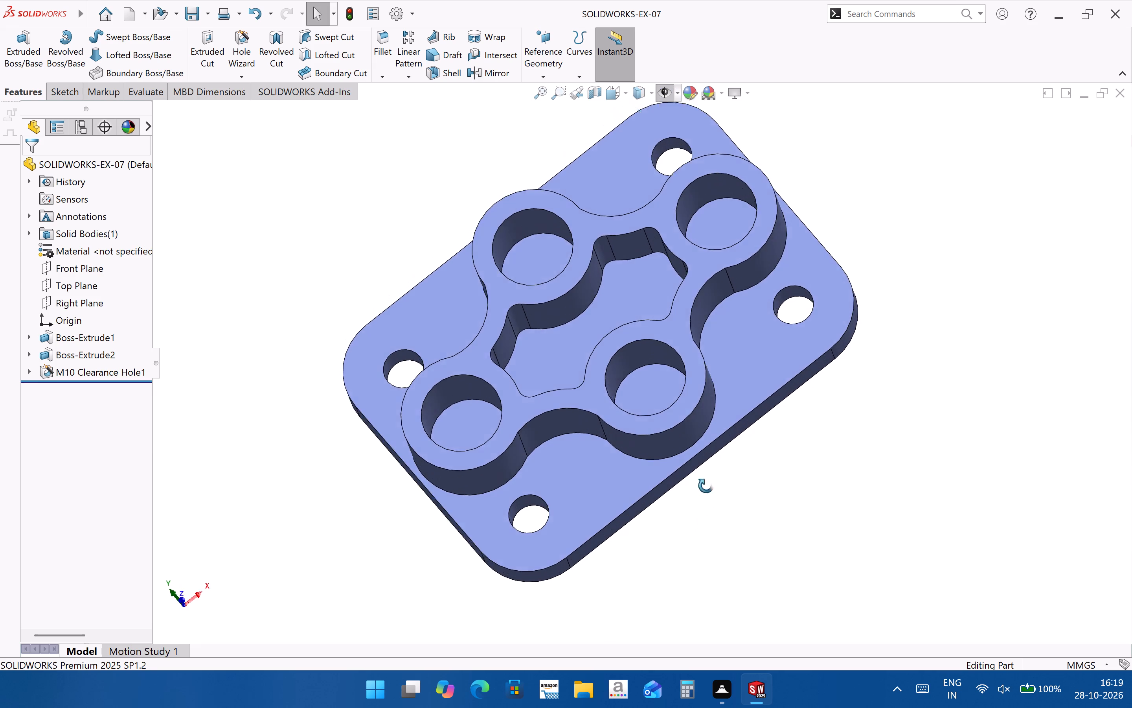
middle_click_drag(706, 486, 712, 433)
scroll(744, 456, "up", 3)
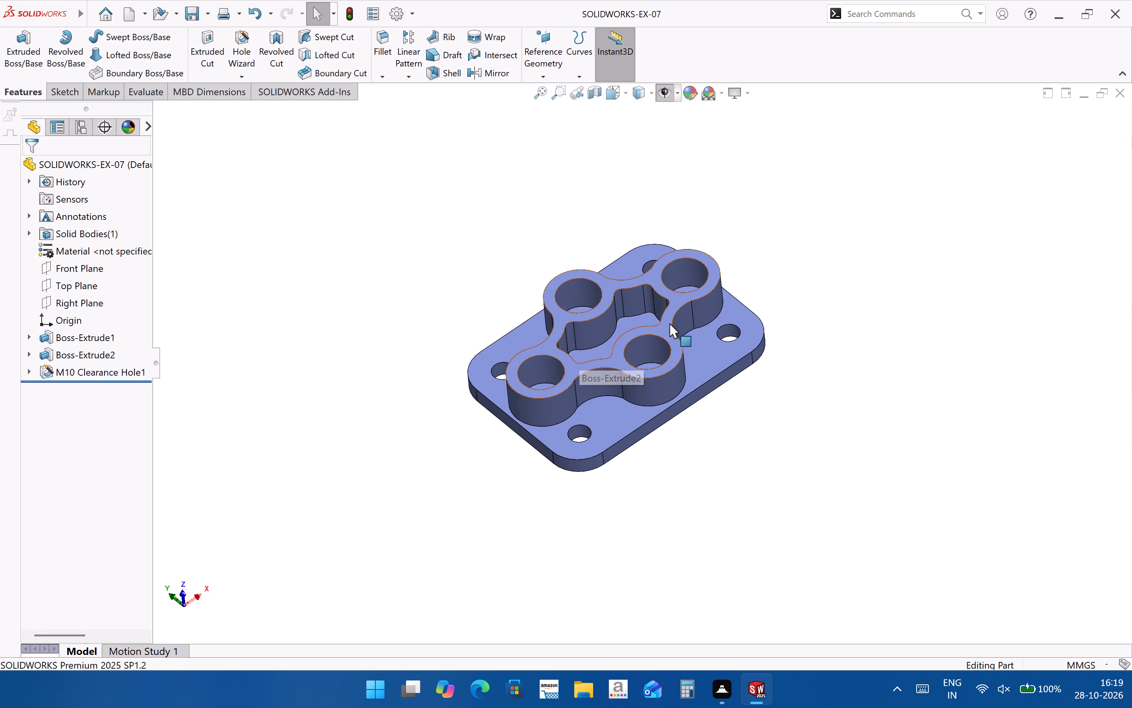
scroll(669, 323, "down", 2)
scroll(669, 324, "up", 2)
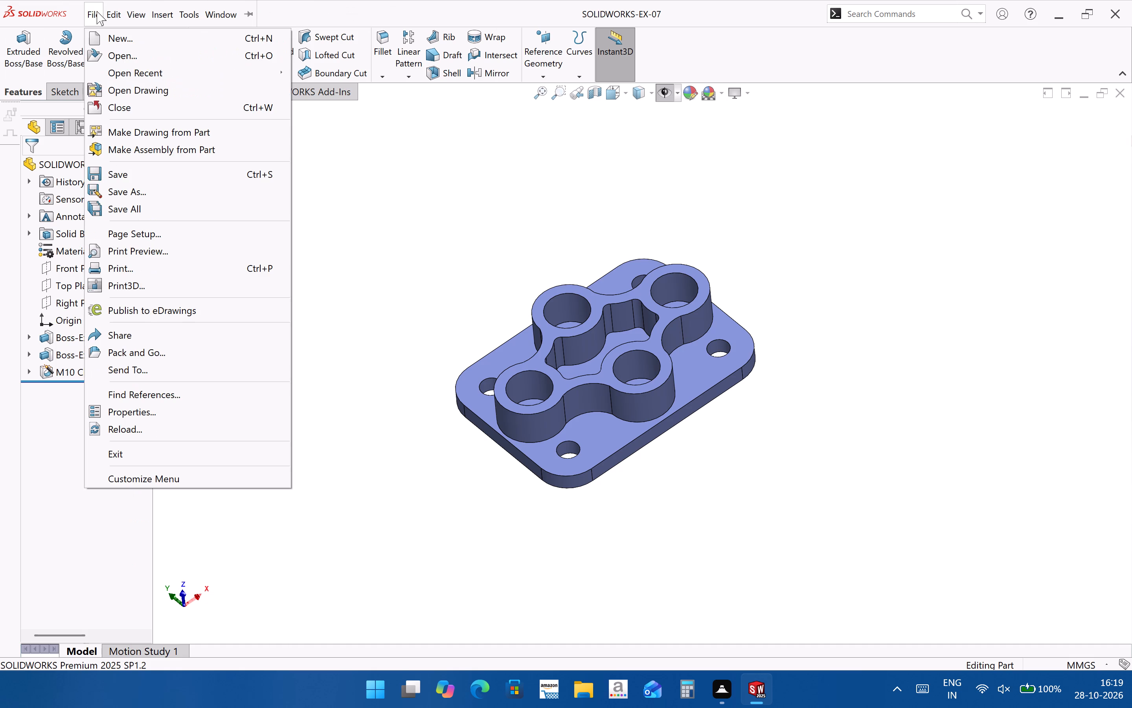
Browse the existing files in the Solidworks documents folder, filtering for drawings and top-level assemblies, without opening any.
left_click(119, 60)
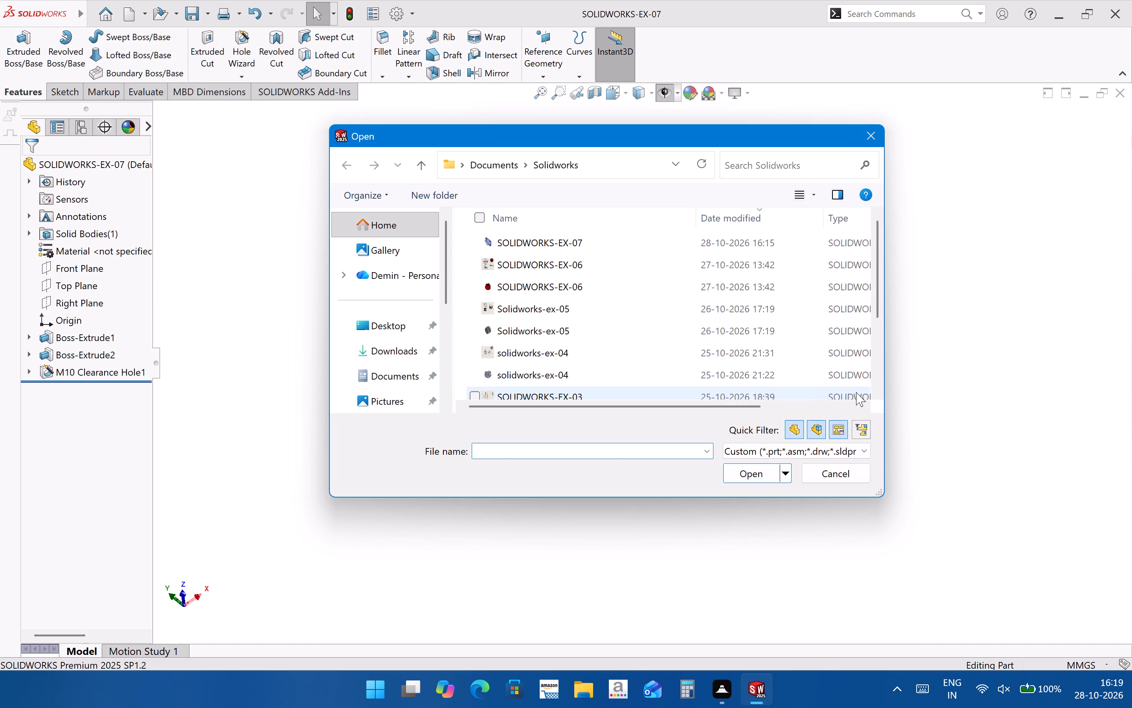
scroll(673, 321, "down", 7)
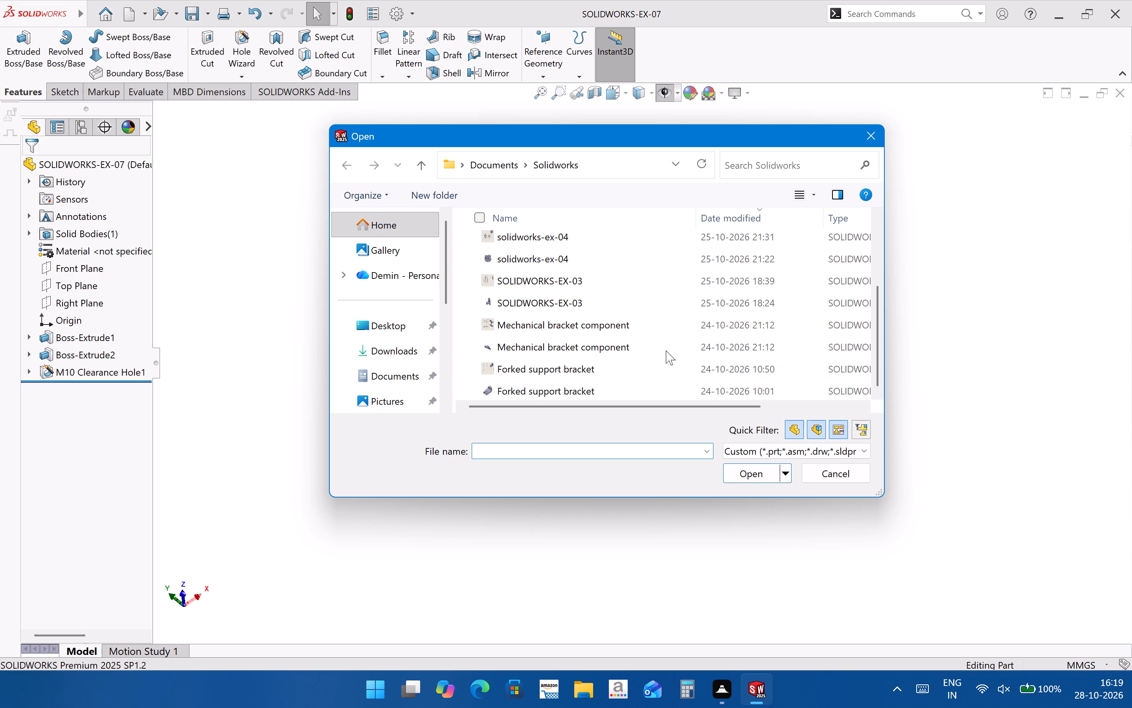
scroll(544, 248, "up", 5)
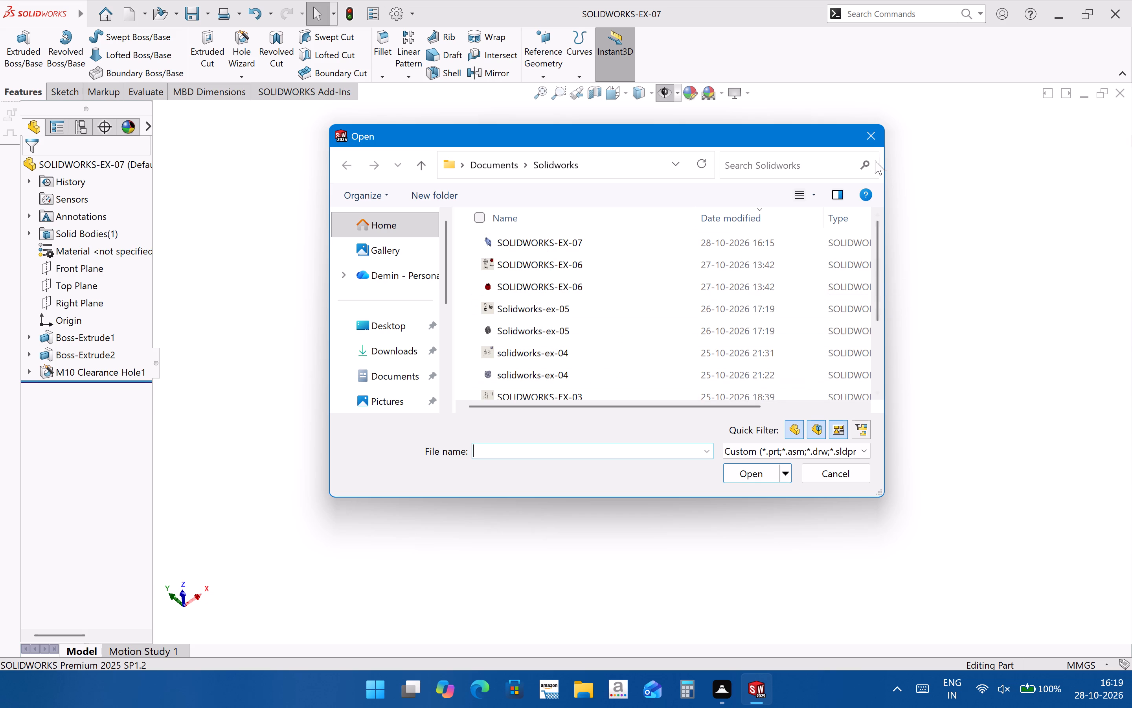
left_click(860, 425)
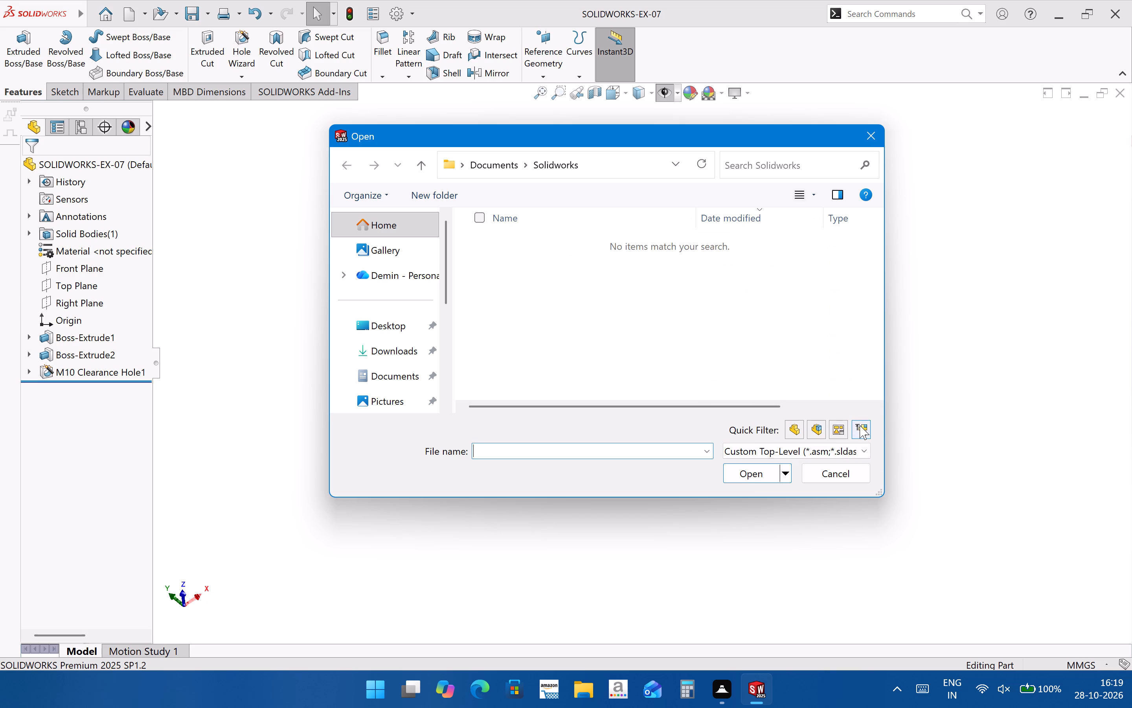
left_click(839, 433)
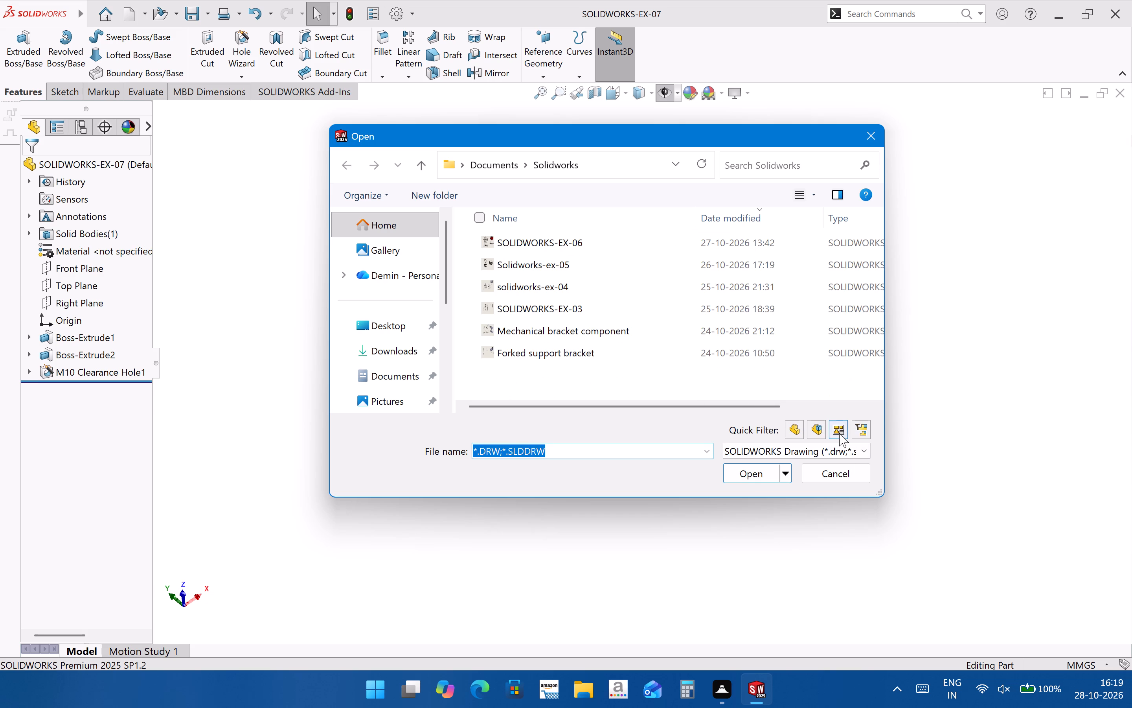
left_click(852, 433)
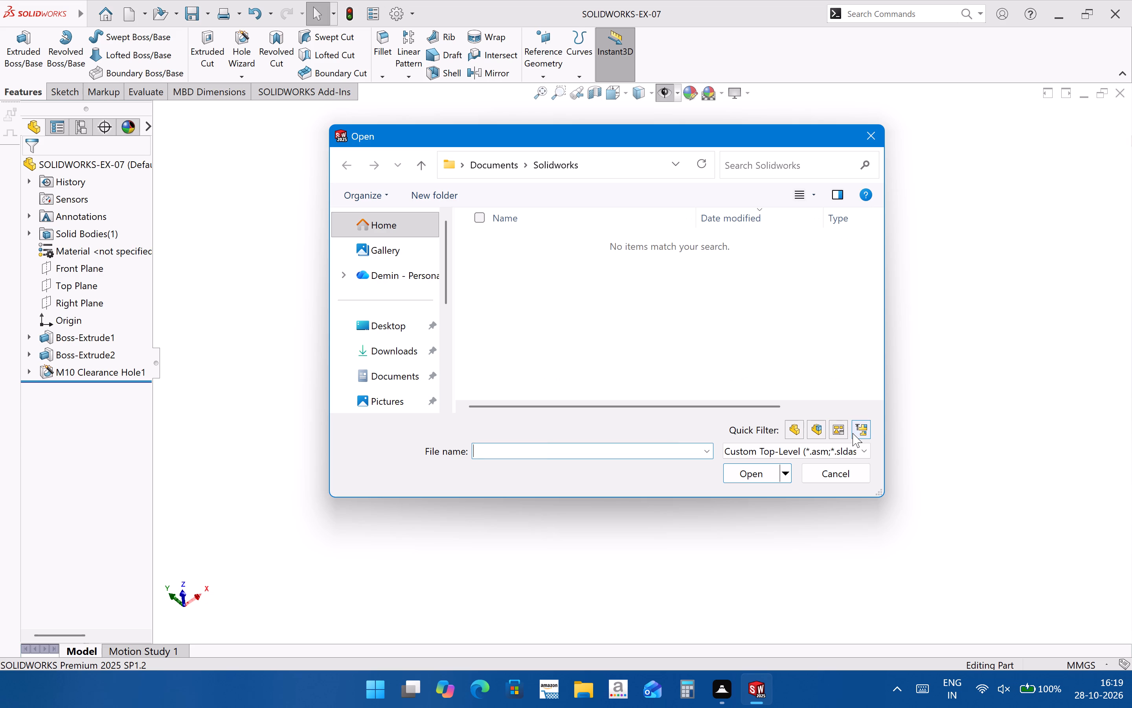
left_click(861, 433)
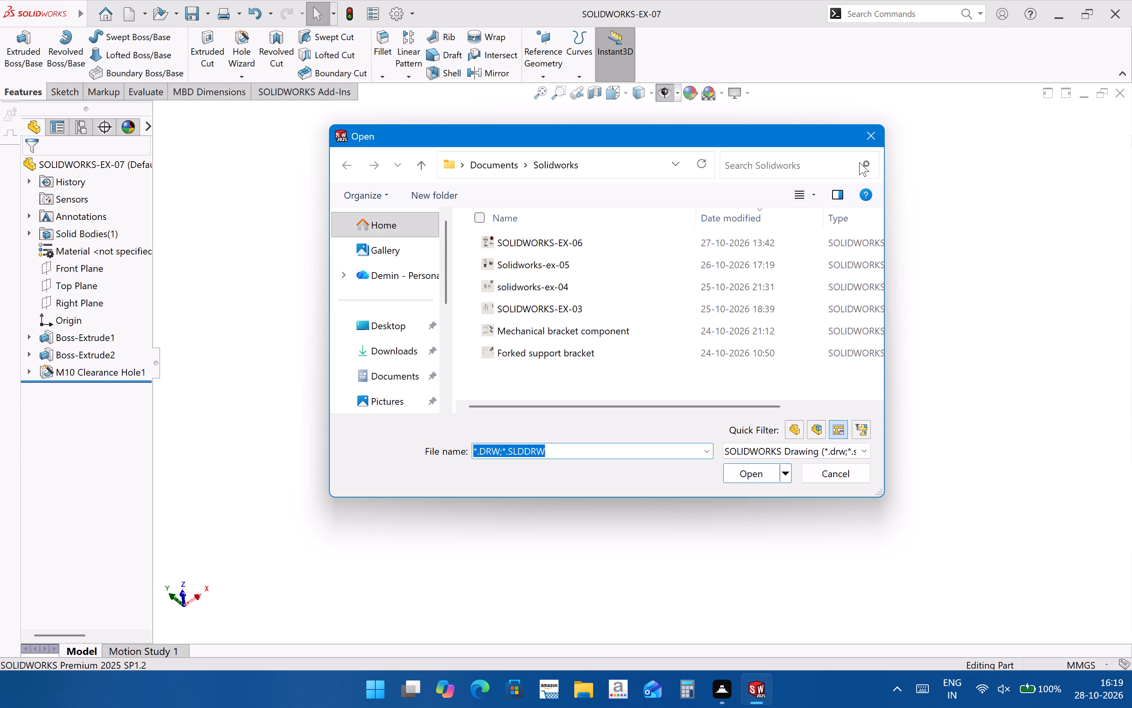
left_click(867, 130)
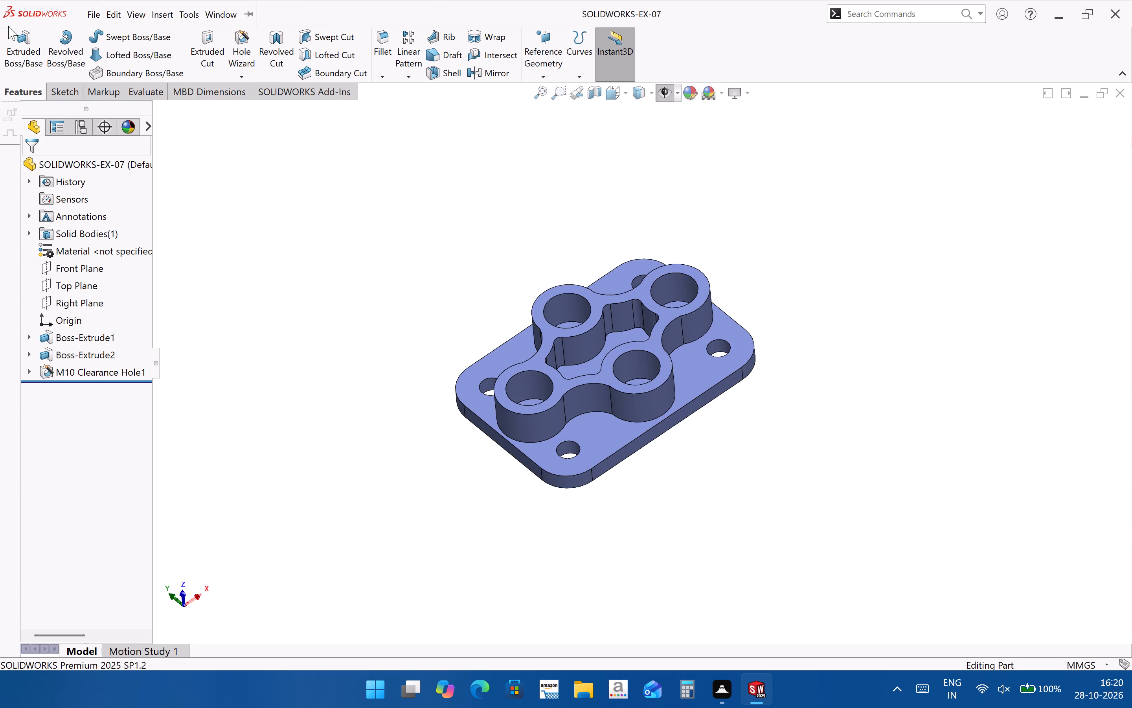
Search the Acer (C:) drive for "dem format" while looking for an existing drawing file to open.
left_click(115, 48)
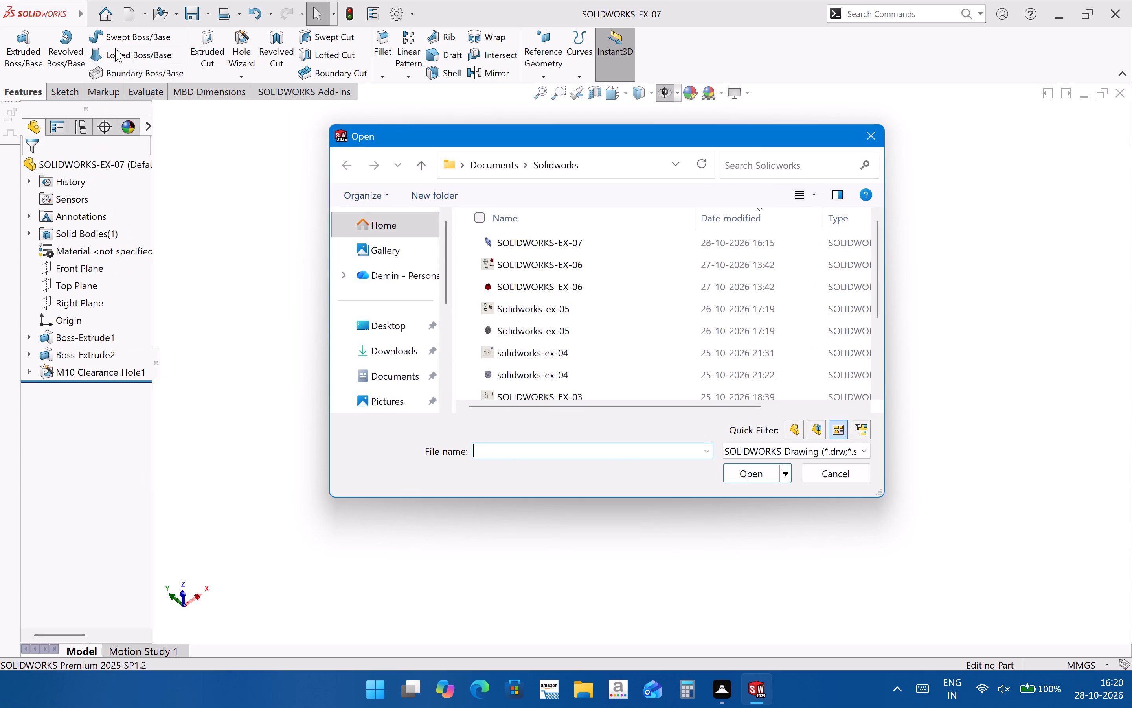
left_click(861, 139)
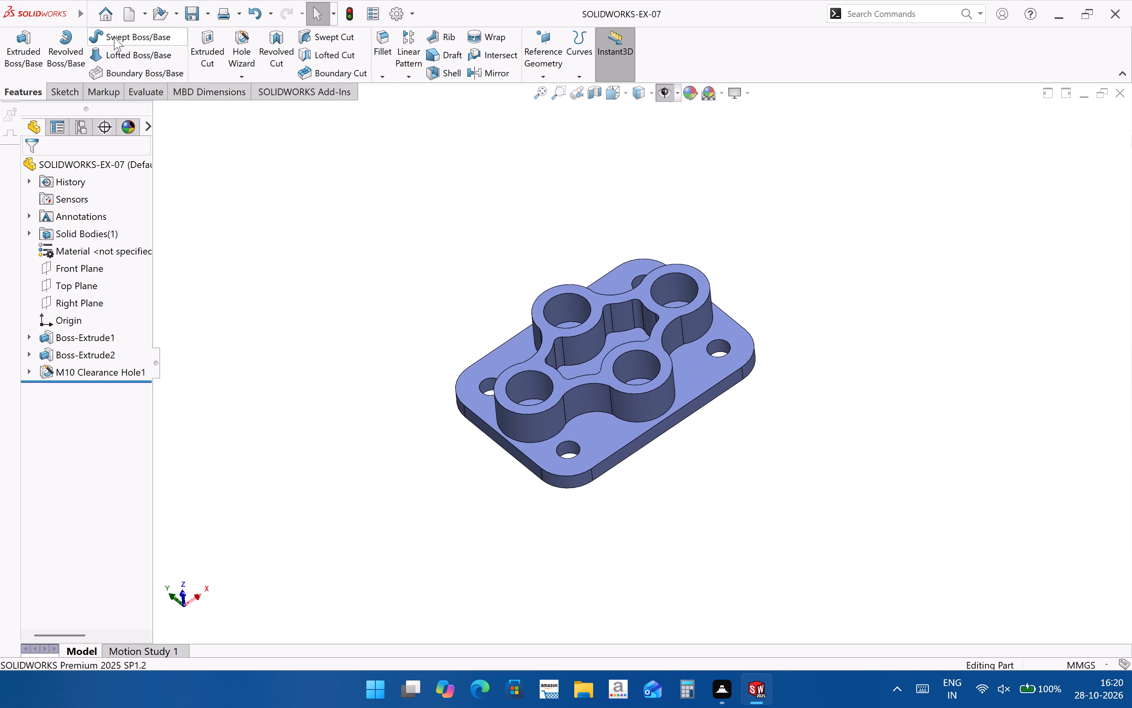
left_click(105, 50)
left_click(381, 326)
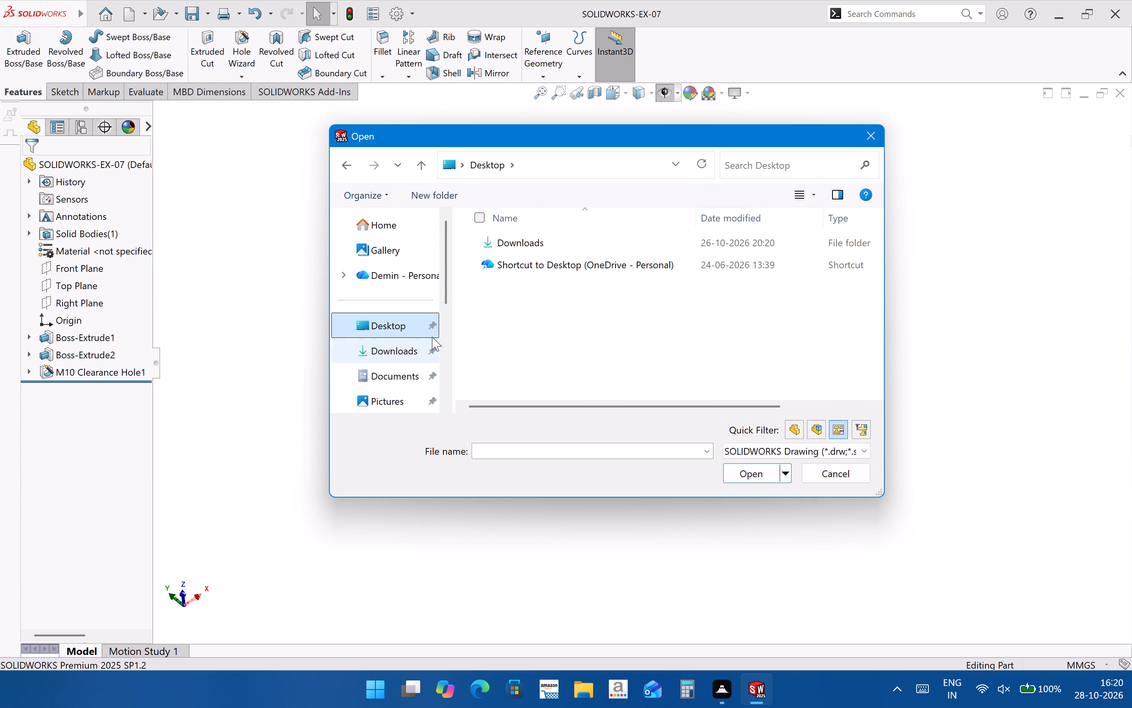
left_click_drag(442, 289, 445, 407)
left_click(410, 331)
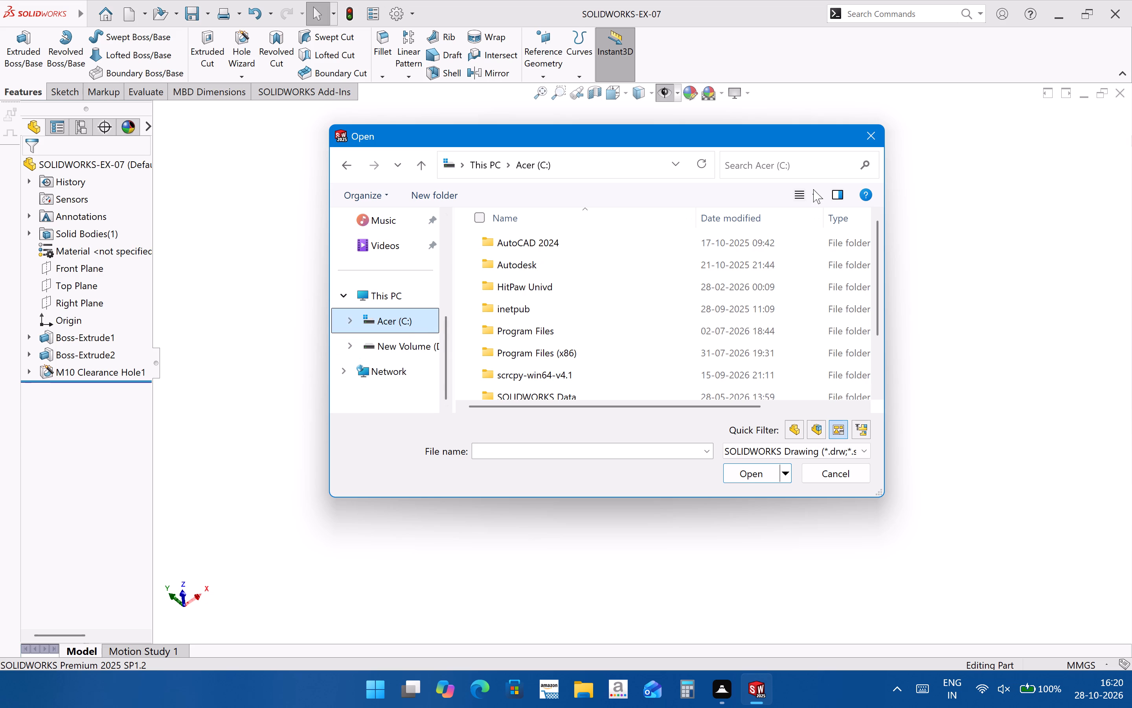
left_click(828, 166)
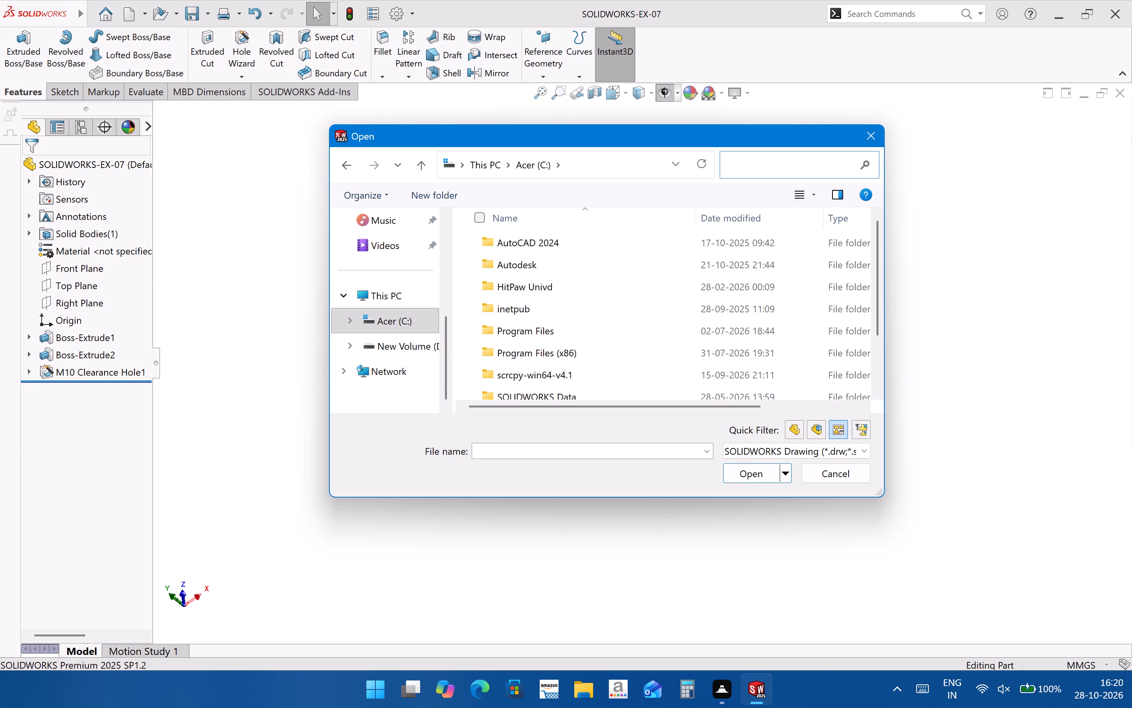
type("de")
type("m")
key("space")
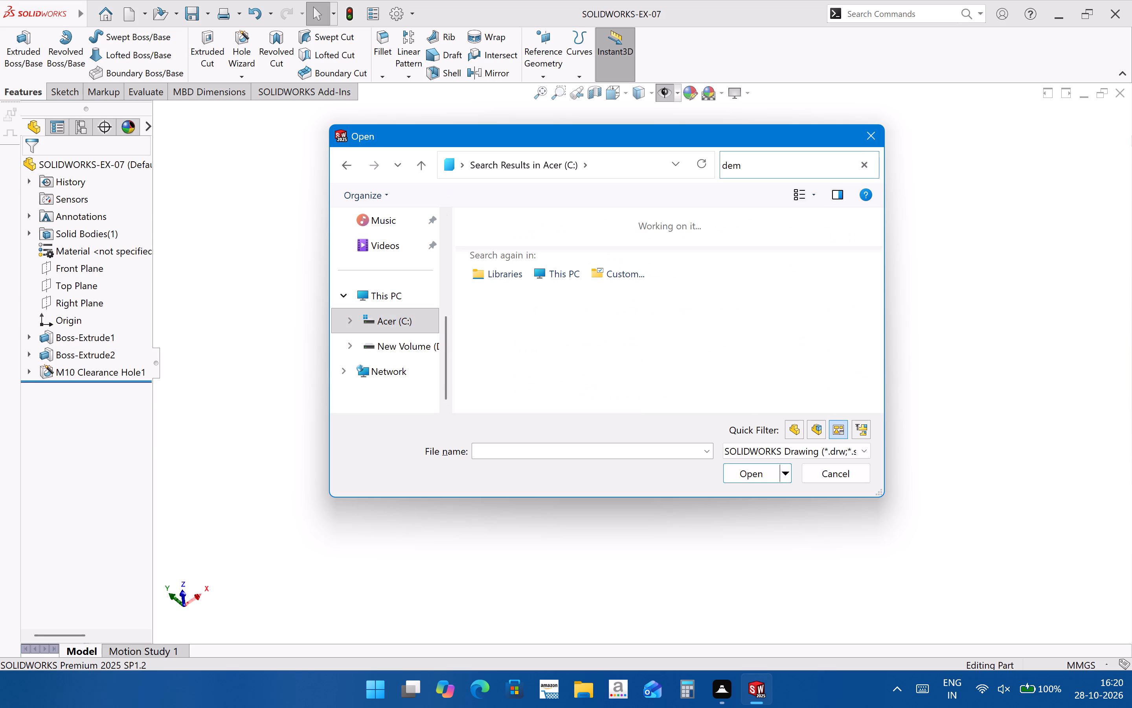
key("f")
key("BackSpace")
key("BackSpace")
key("BackSpace")
key("BackSpace")
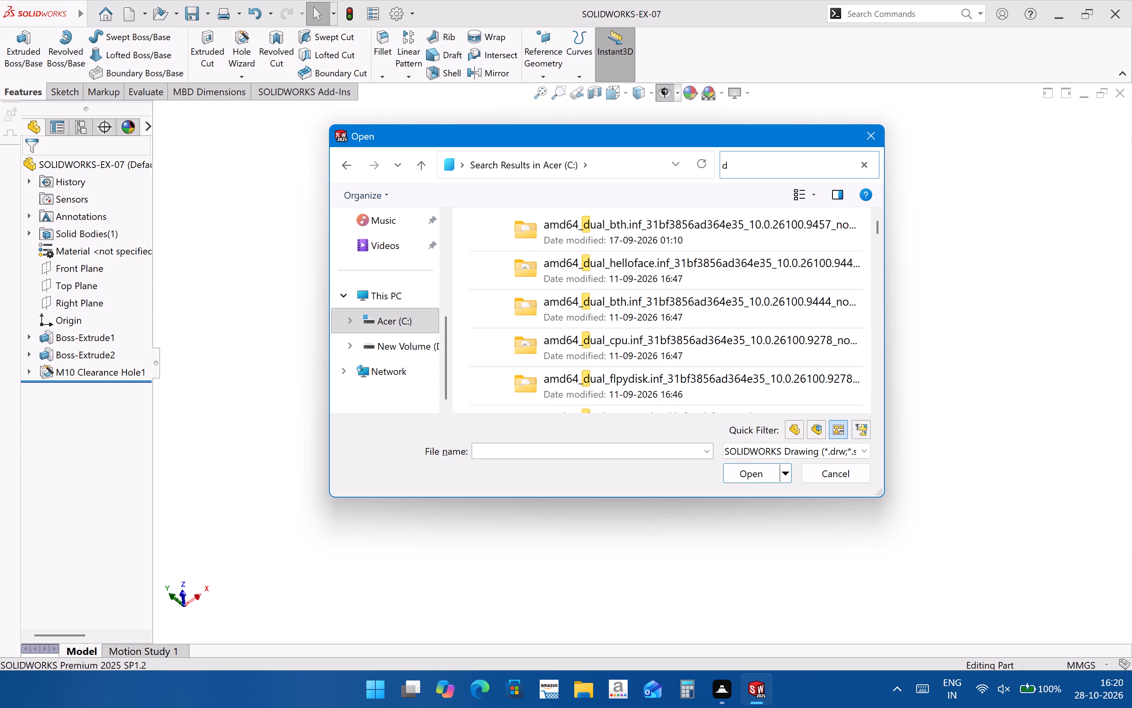
key("BackSpace")
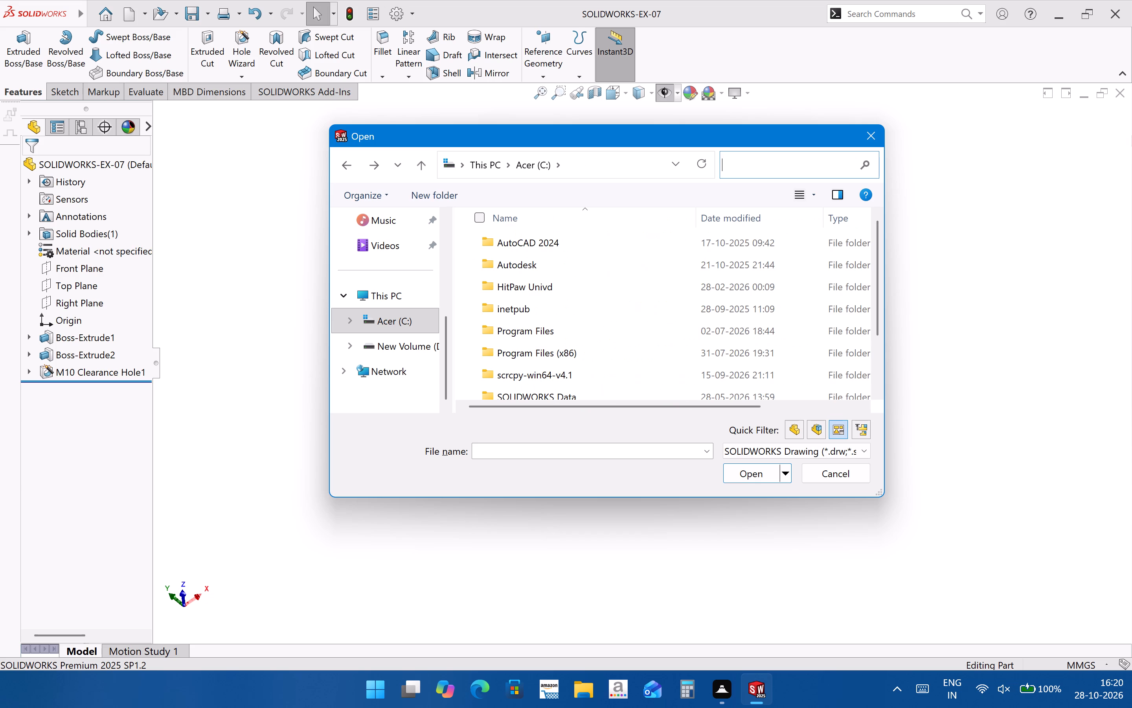
type("for")
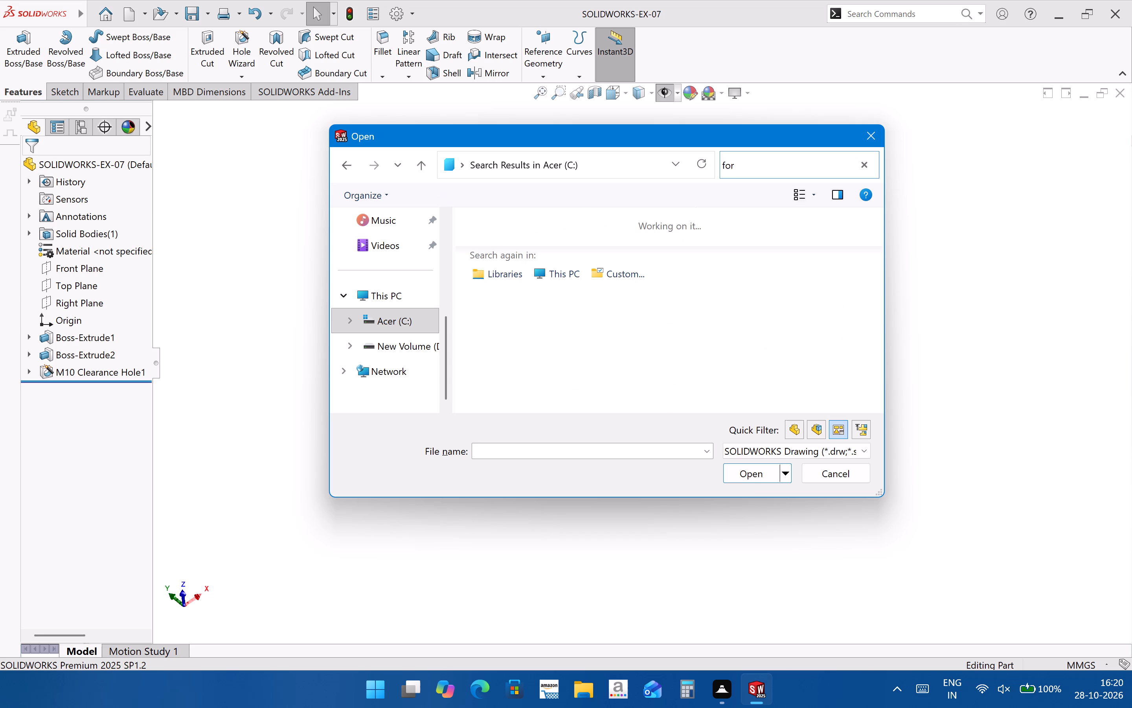
key("BackSpace")
key("BackSpace")
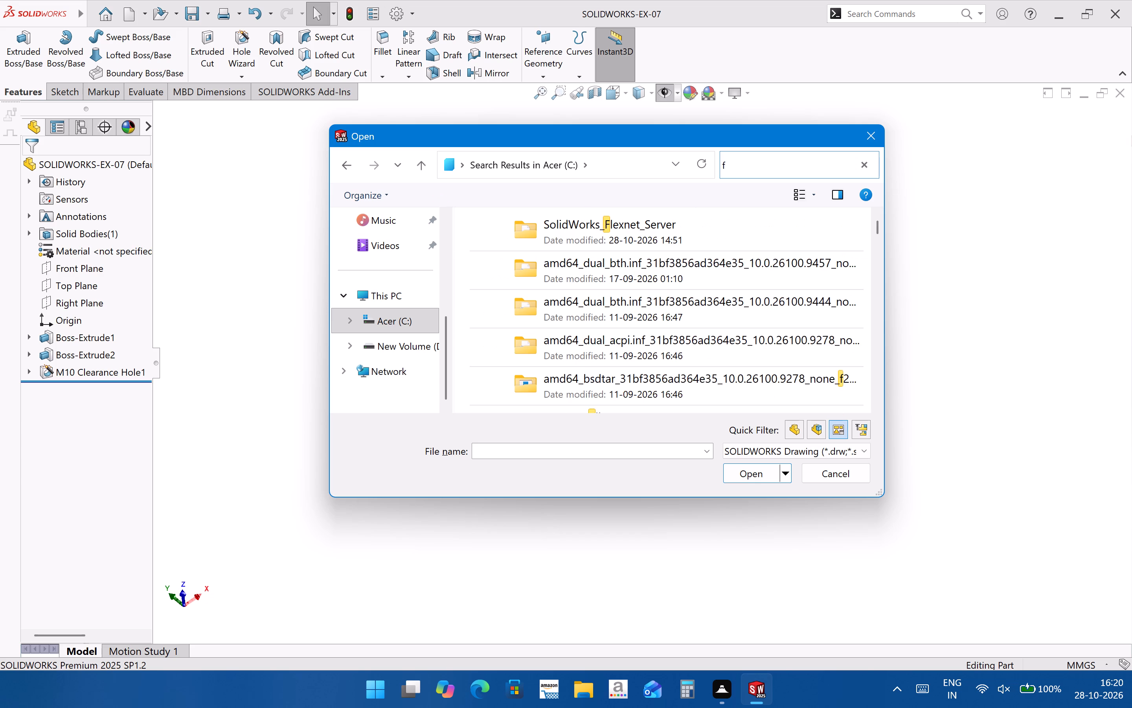
type("or")
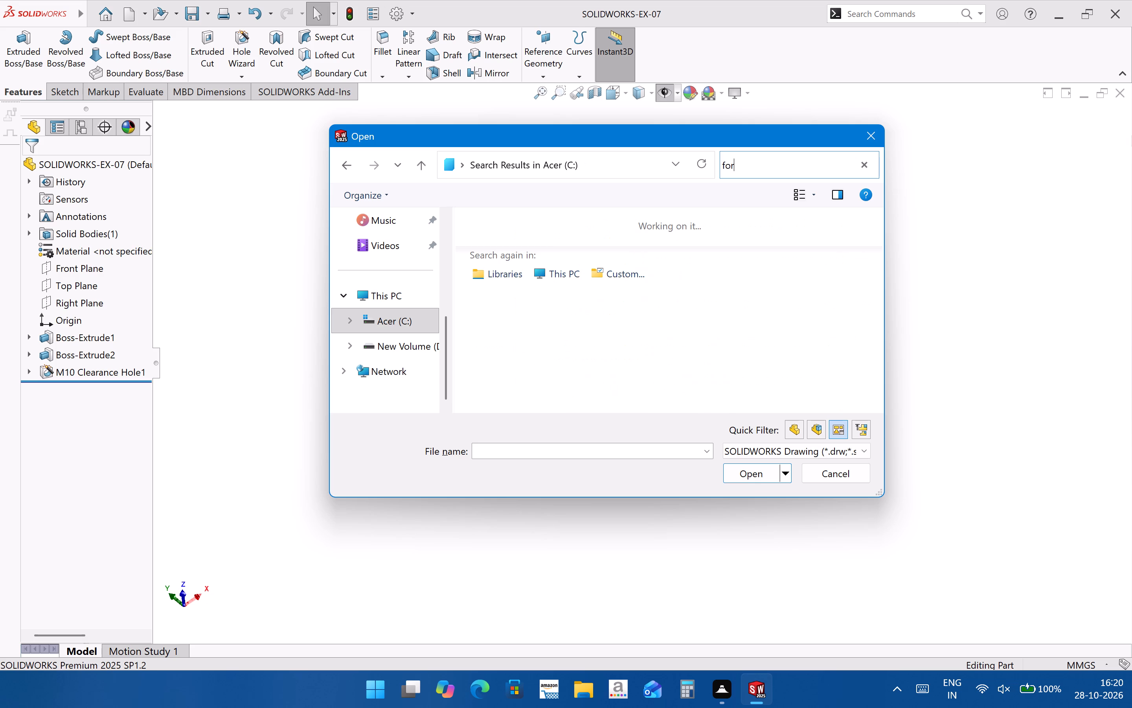
key("m")
key("a")
key("t")
left_click(727, 160)
key("Left")
type("dem")
key("space")
left_click(817, 476)
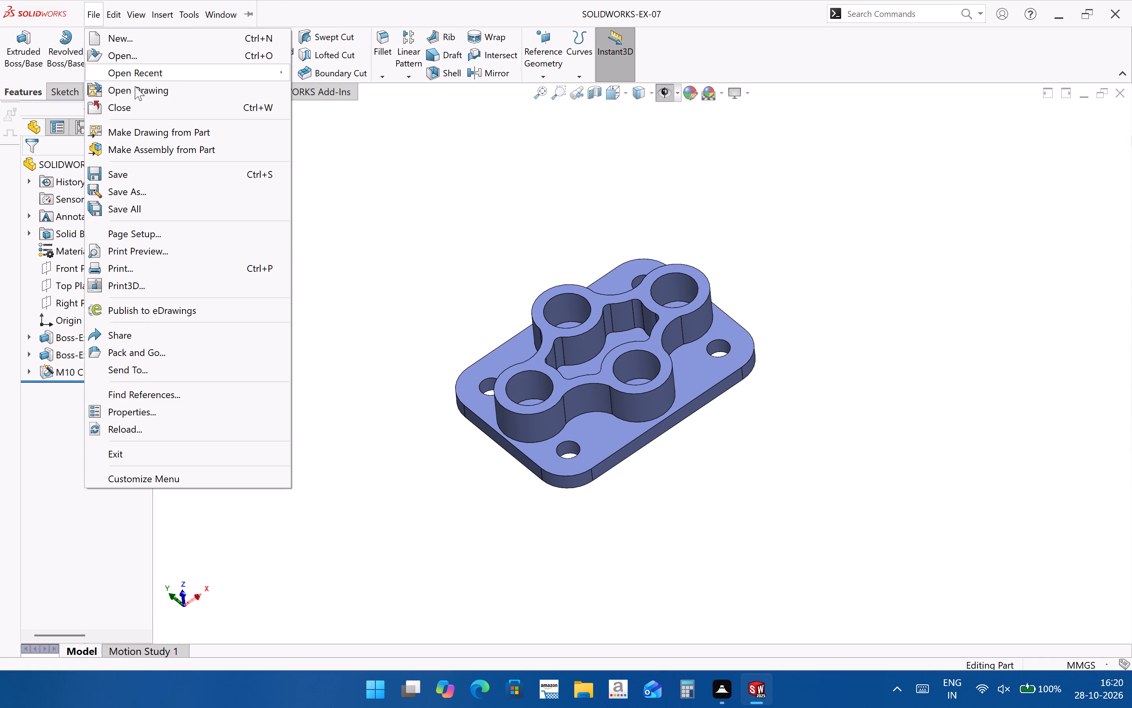
Create a new drawing document.
left_click(133, 37)
left_click(523, 223)
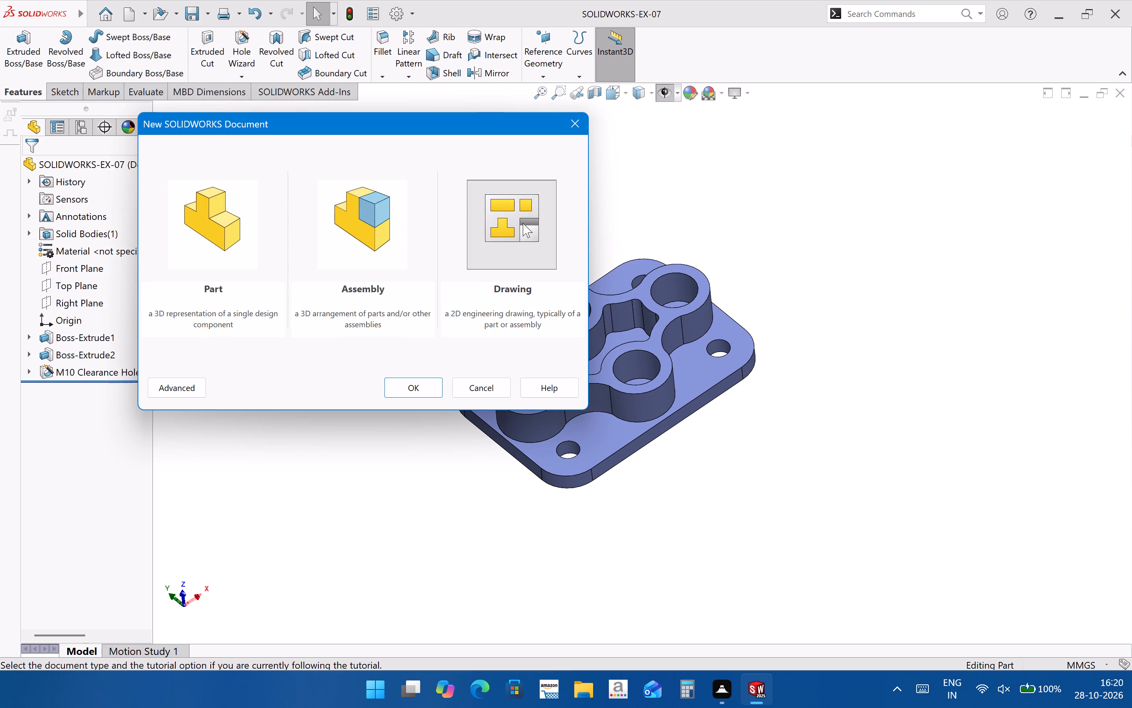
left_click(426, 379)
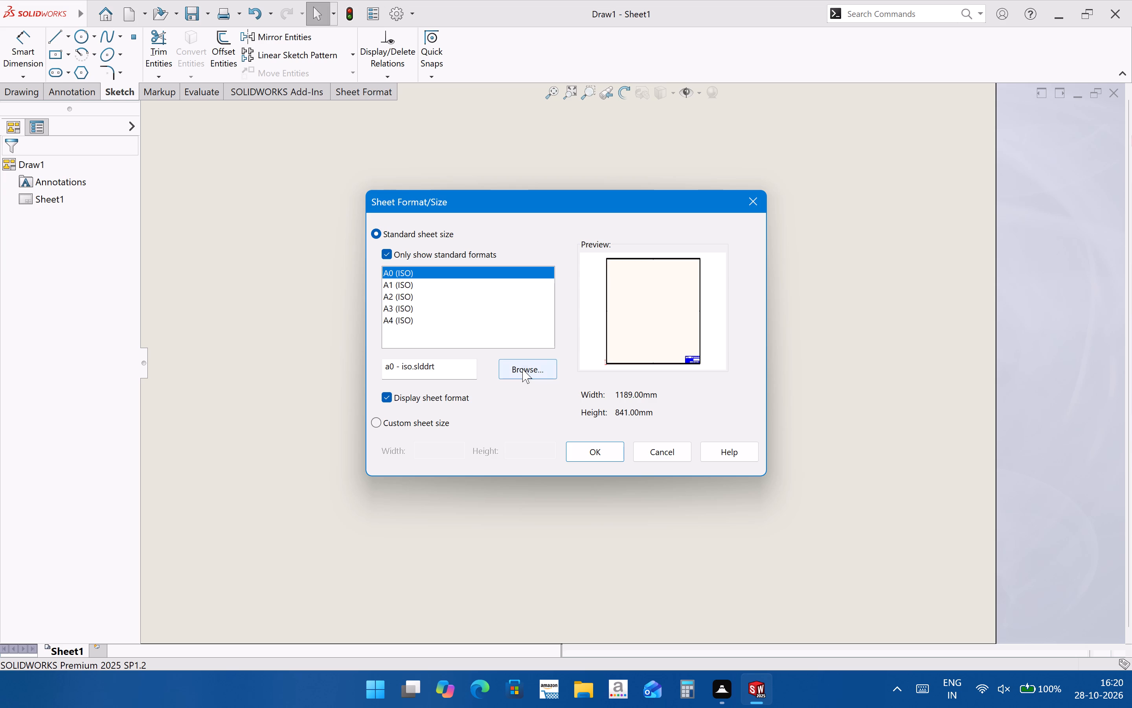
Apply the custom sheet format DEM FORMAT.slddrt from the sheetformat folder to the new drawing's sheet.
left_click(410, 318)
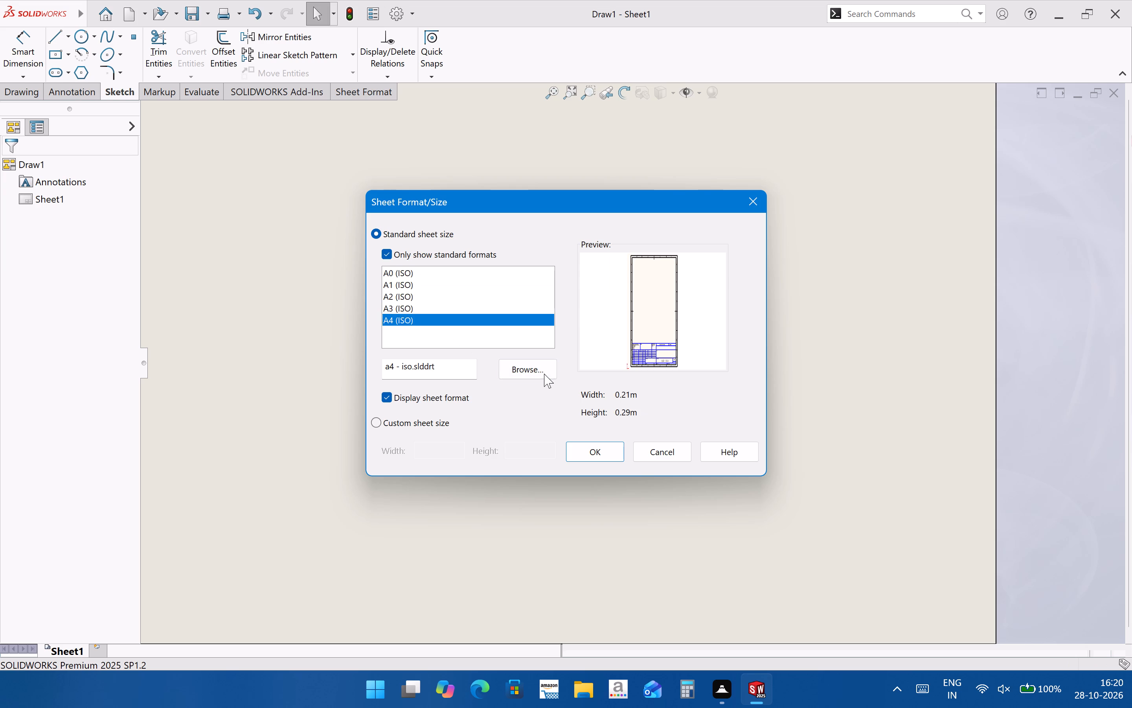
left_click(426, 297)
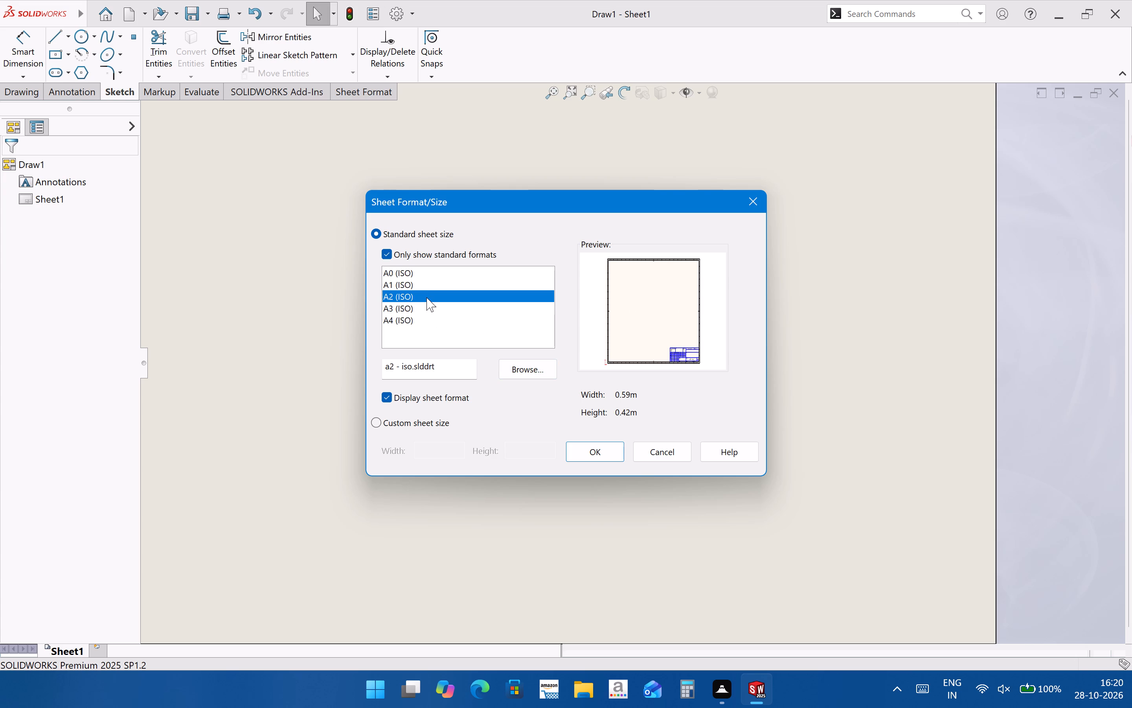
left_click(430, 302)
left_click(436, 307)
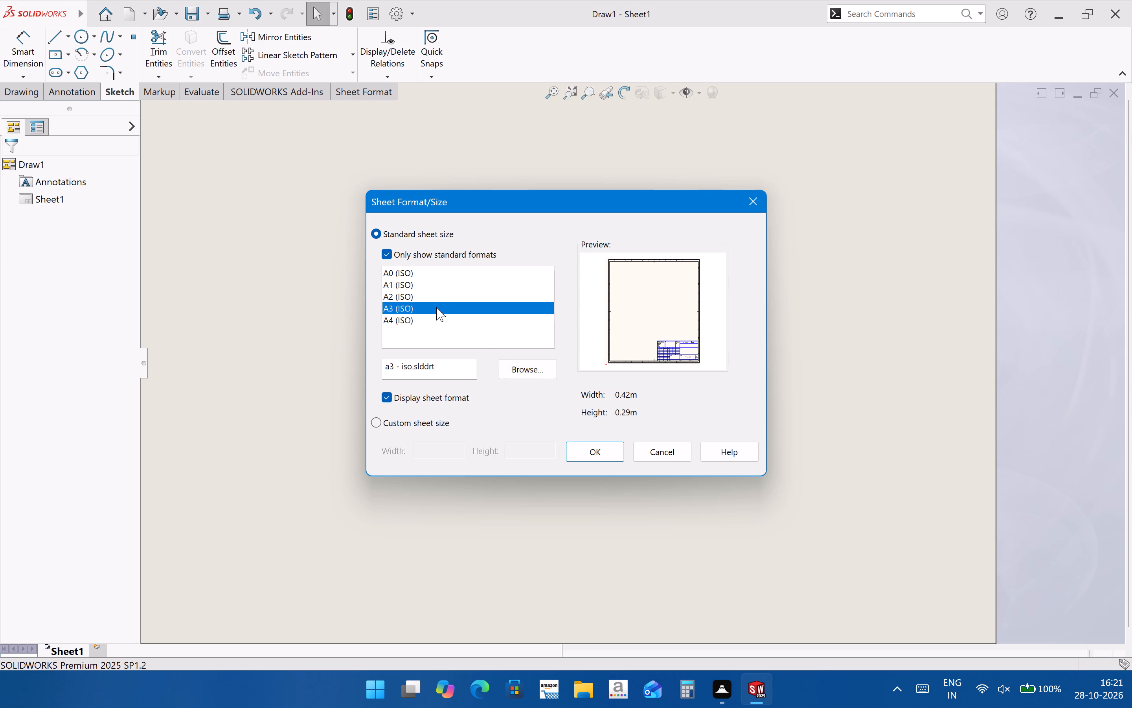
left_click(531, 372)
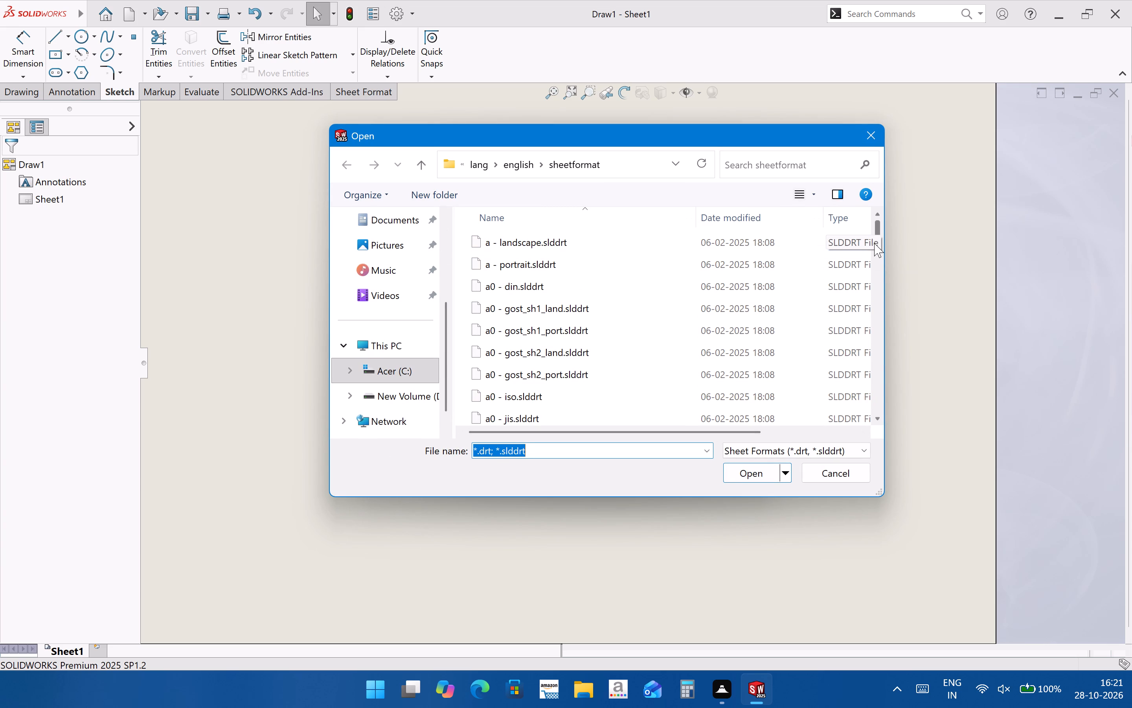
left_click_drag(878, 247, 878, 288)
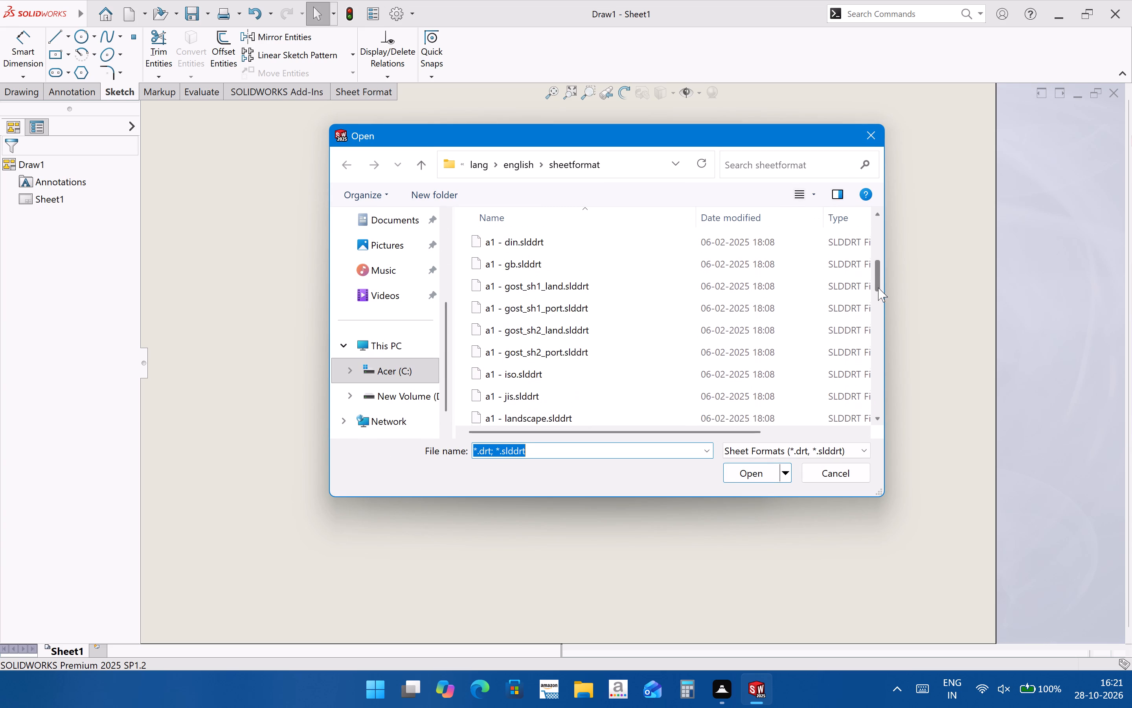
left_click_drag(878, 288, 874, 354)
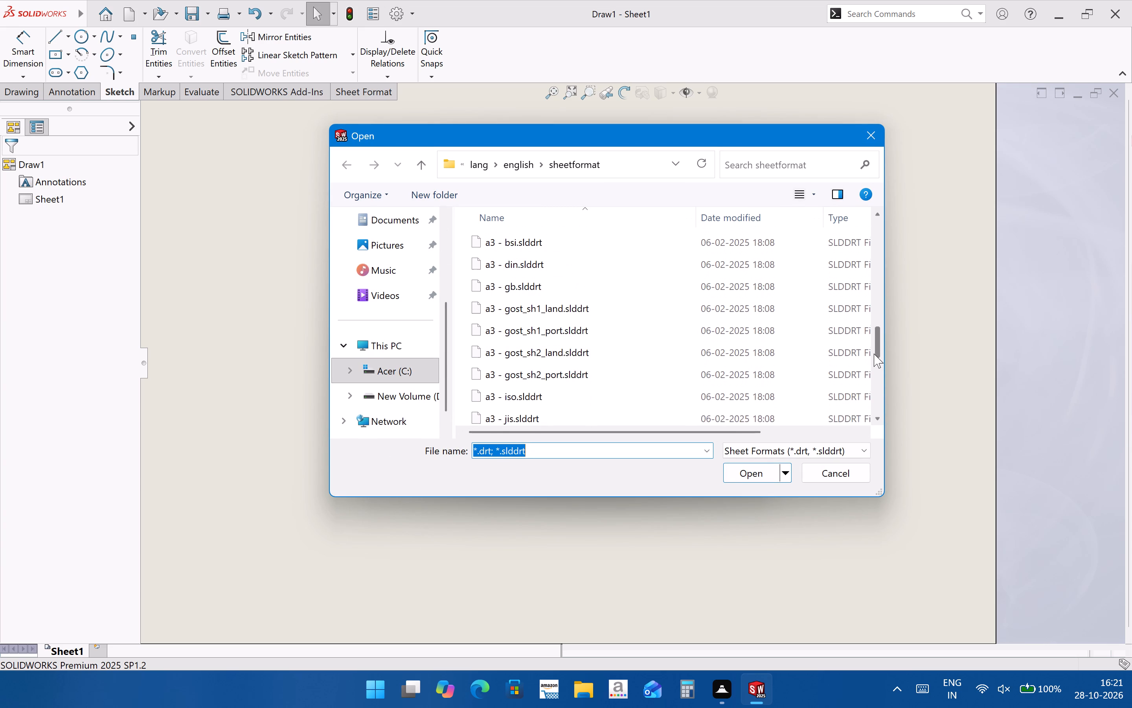
left_click_drag(874, 354, 873, 415)
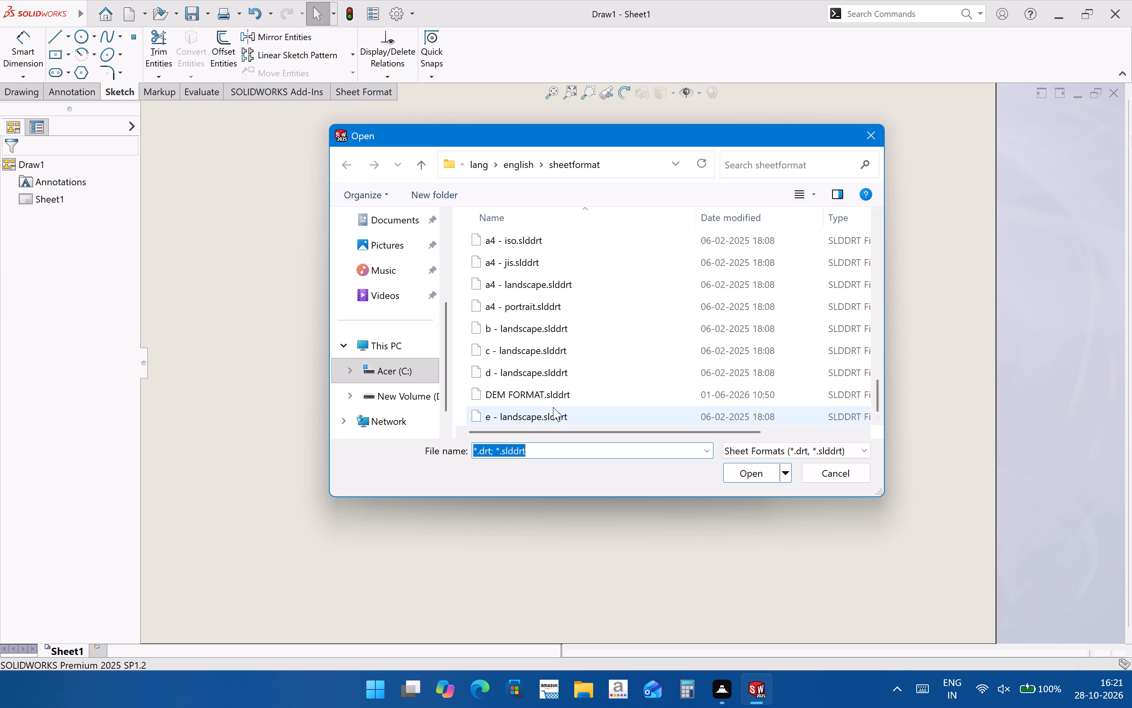
left_click(551, 400)
left_click(737, 476)
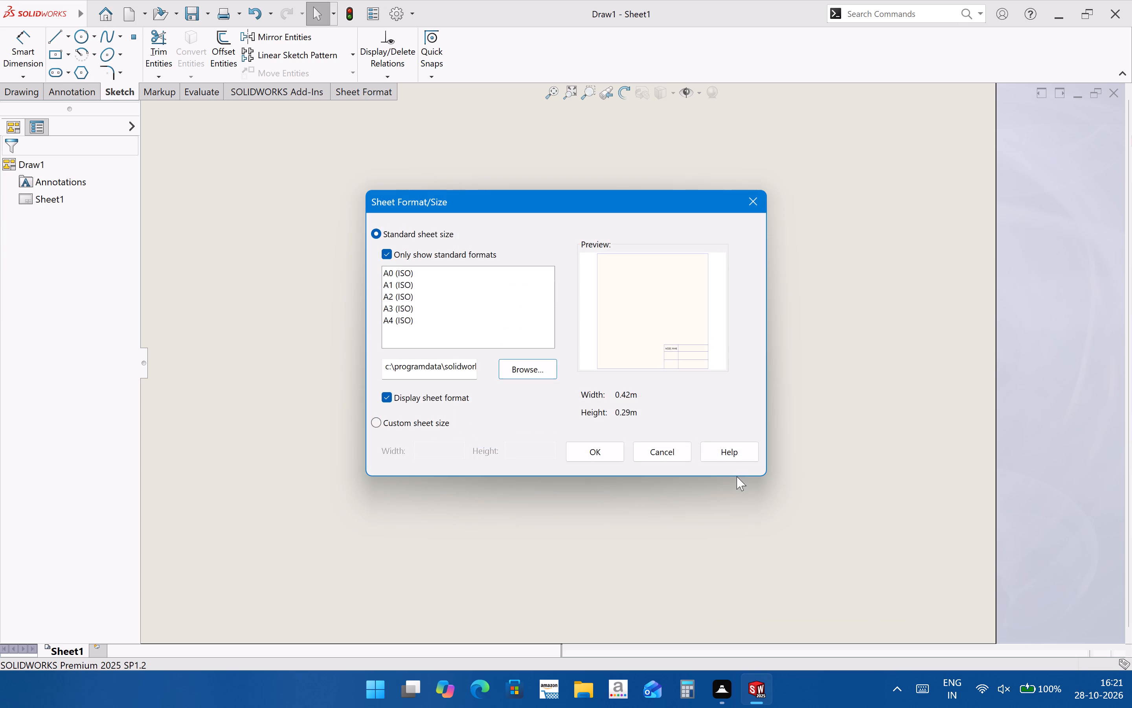
left_click(579, 454)
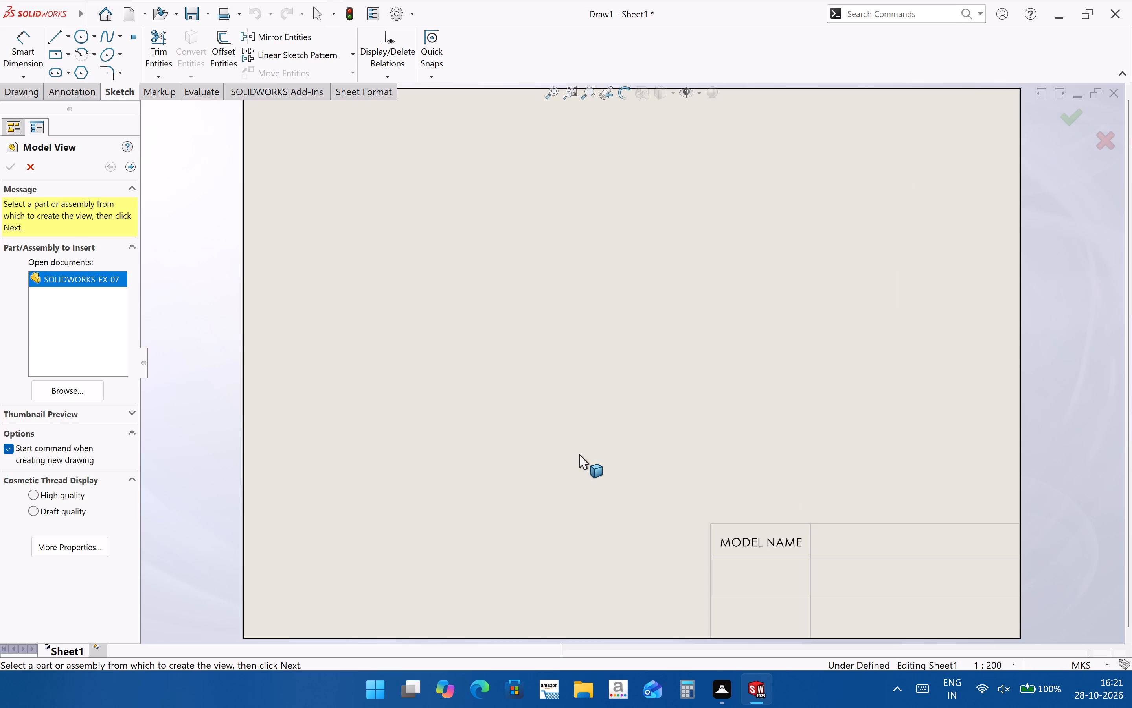
Dismiss the Model View command without placing a view of SOLIDWORKS-EX-07.
scroll(655, 535, "up", 3)
scroll(644, 416, "down", 2)
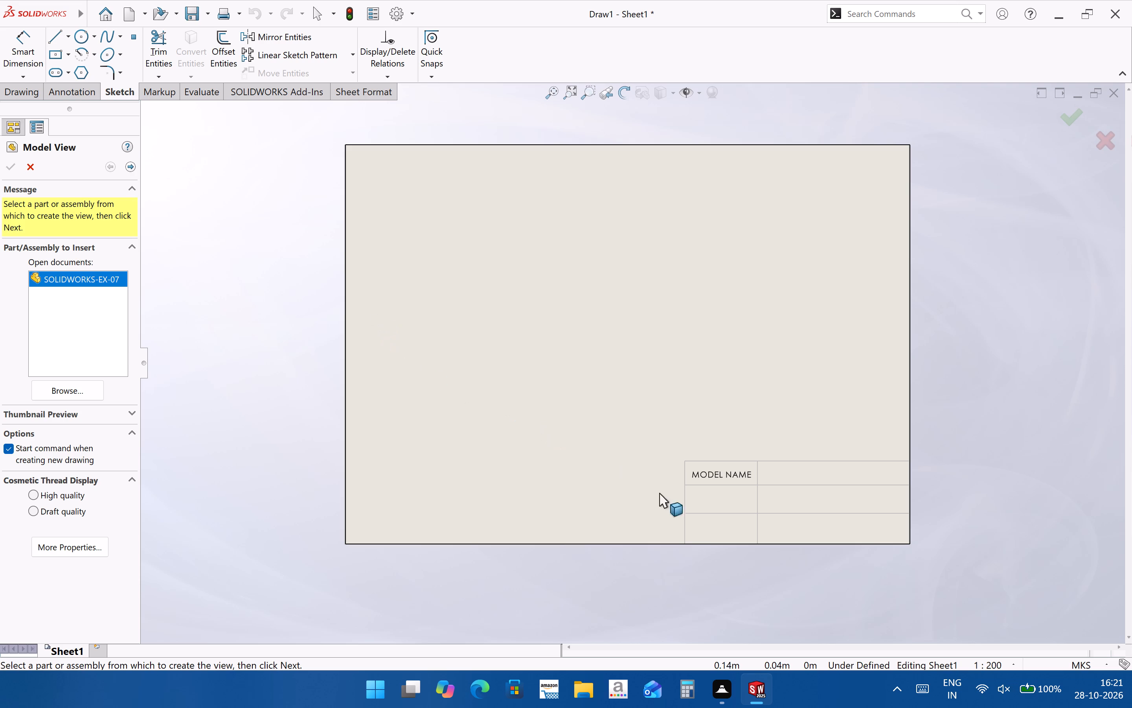
scroll(682, 512, "up", 1)
scroll(631, 418, "down", 2)
left_click(32, 169)
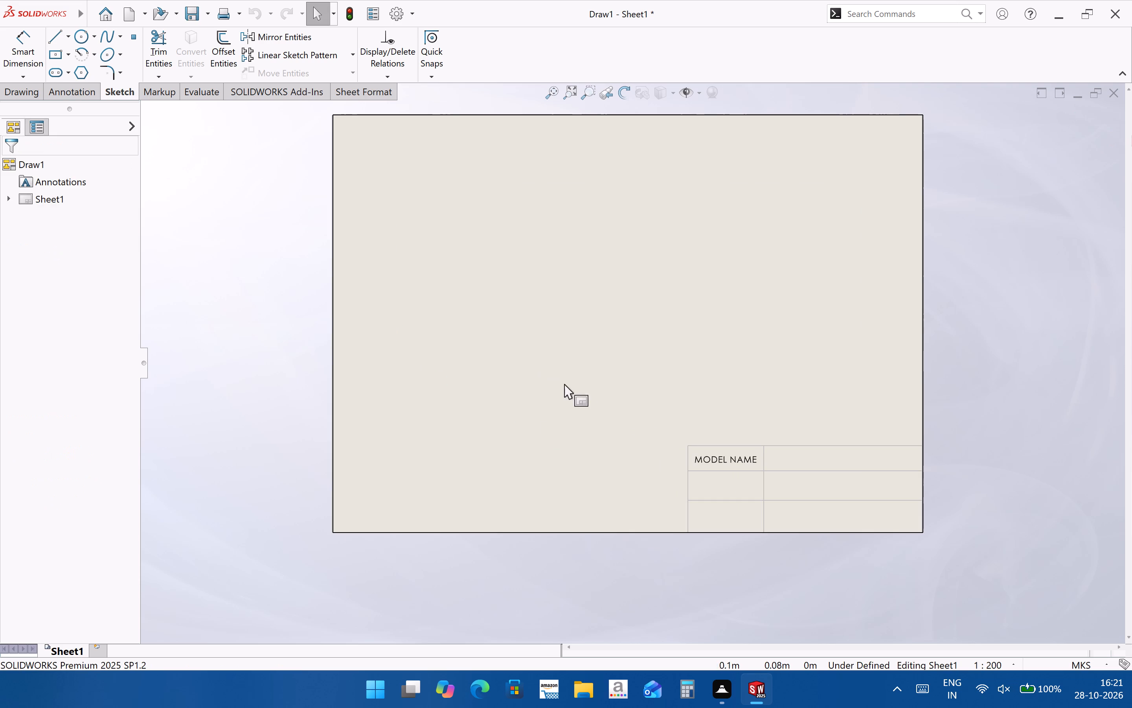
Examine the empty drawing sheet's layout and its title block with the MODEL NAME row.
scroll(608, 399, "down", 2)
scroll(727, 488, "up", 2)
middle_click_drag(727, 488, 730, 598)
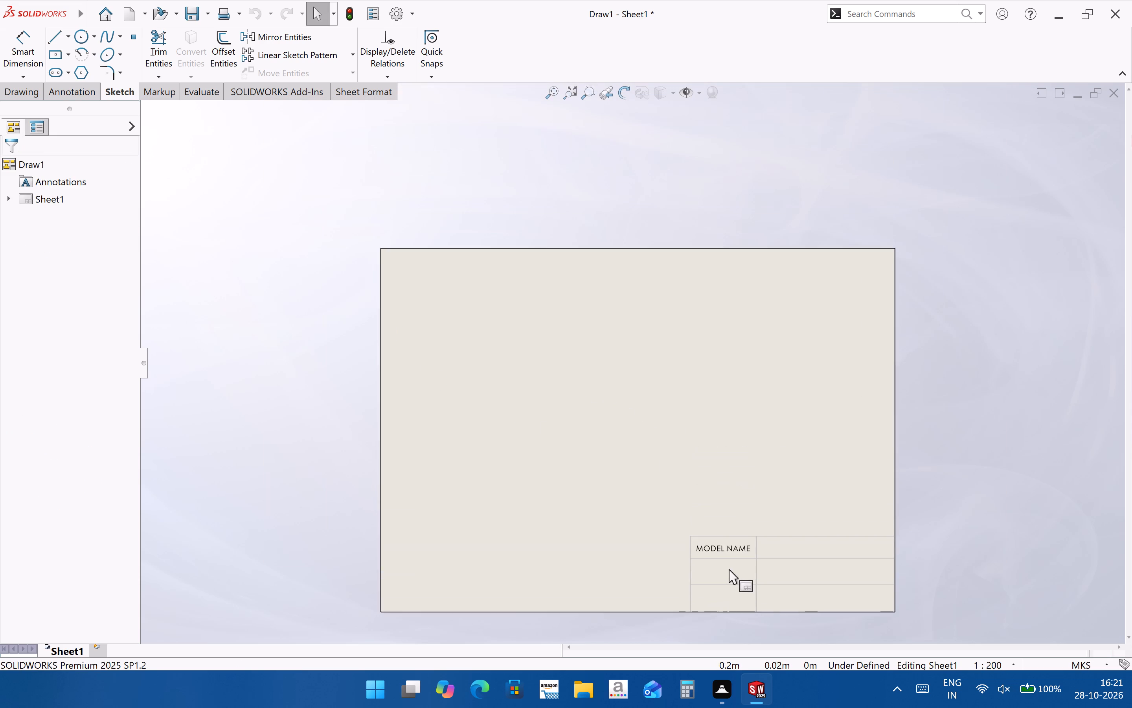
scroll(729, 559, "up", 2)
scroll(687, 472, "down", 3)
scroll(621, 470, "up", 1)
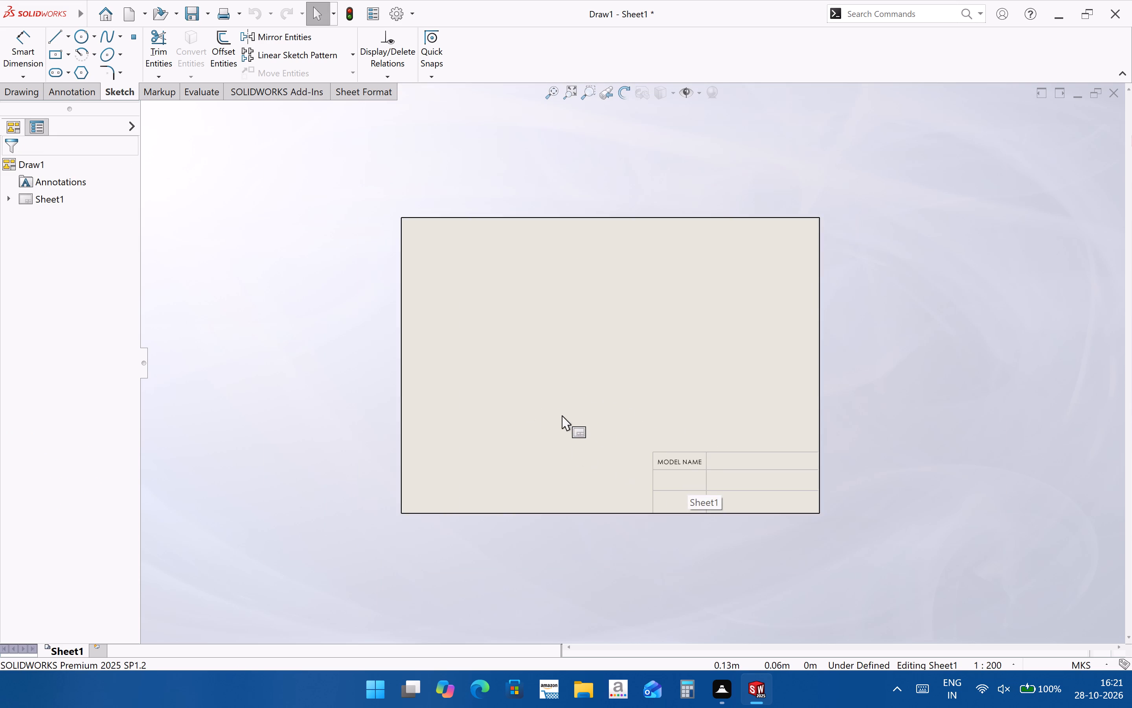
scroll(557, 411, "down", 2)
scroll(659, 468, "down", 2)
middle_click_drag(725, 494, 728, 526)
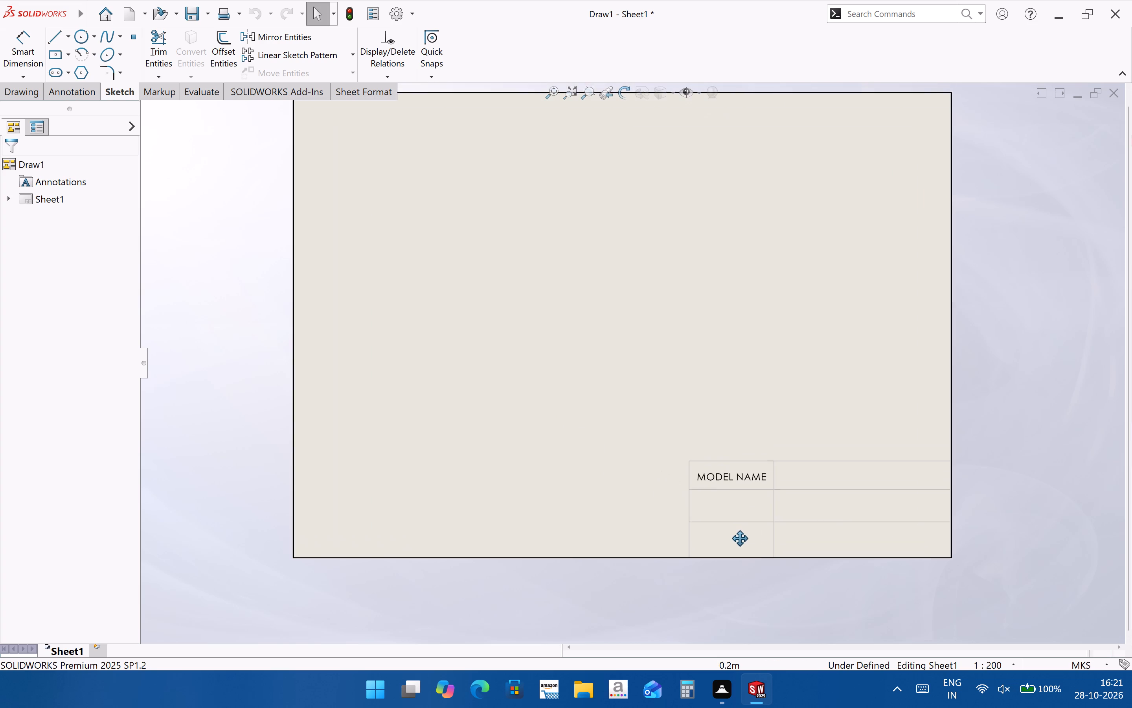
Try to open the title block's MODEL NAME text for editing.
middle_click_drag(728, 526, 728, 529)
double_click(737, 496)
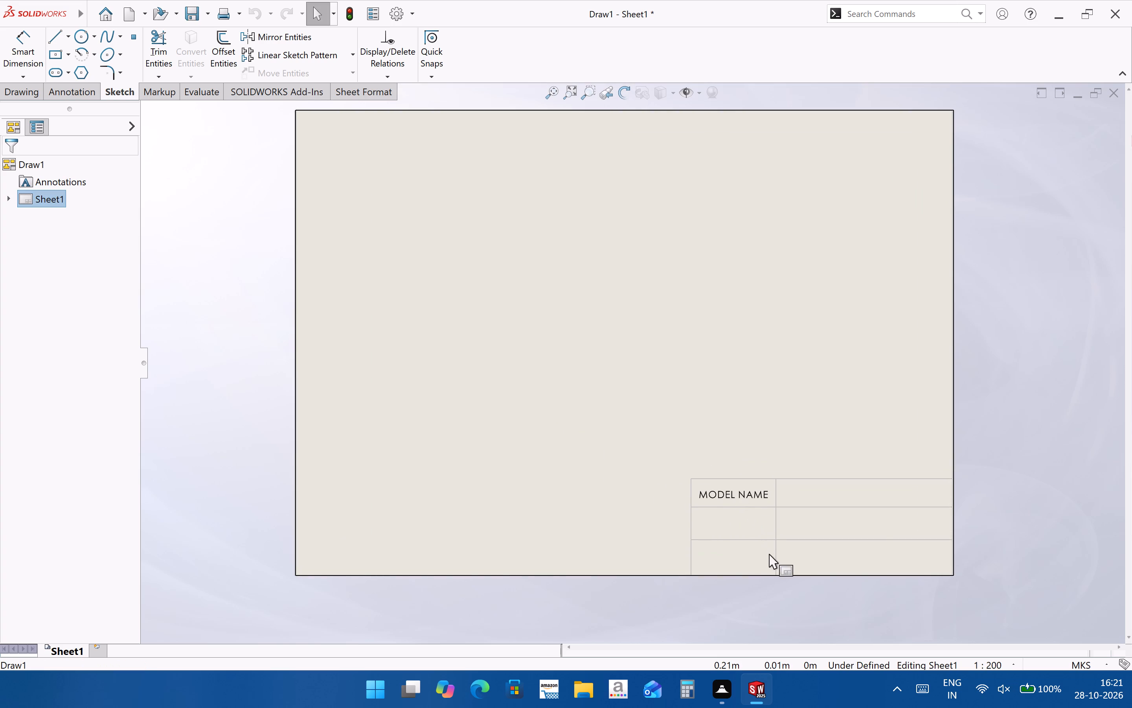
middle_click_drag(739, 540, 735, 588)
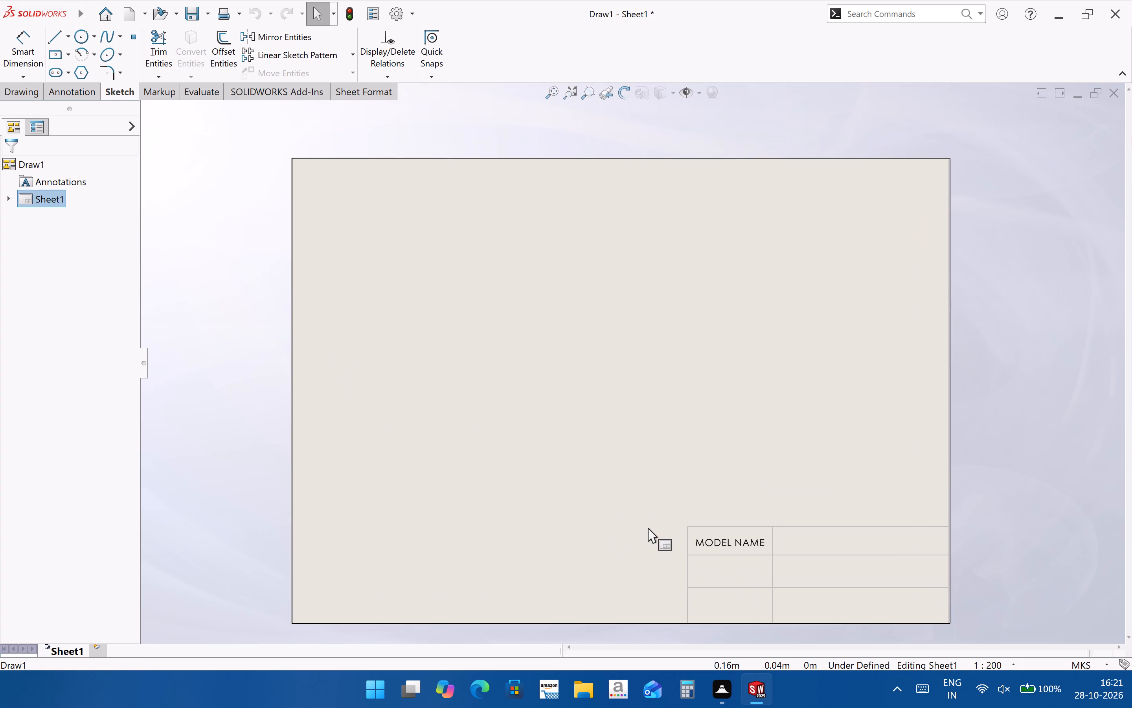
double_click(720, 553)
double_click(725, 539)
Insert a model view of SOLIDWORKS-EX-07 showing the hole pattern, with a projected side view directly below it.
left_click(19, 96)
left_click(9, 37)
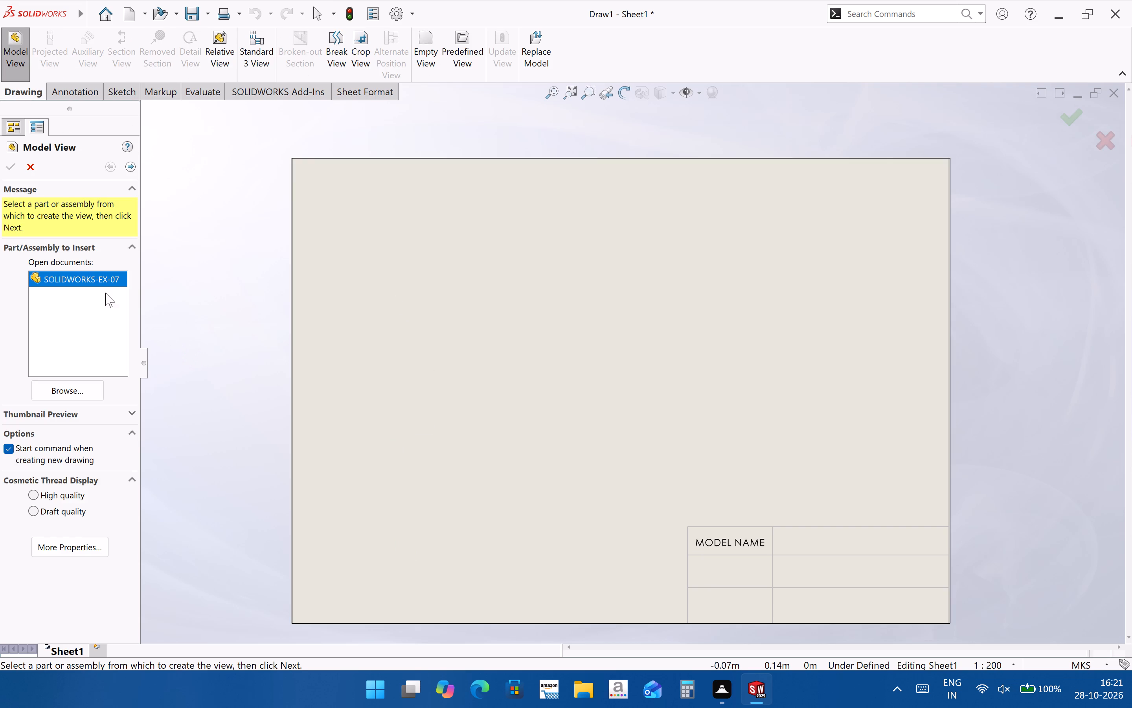
double_click(91, 280)
left_click(525, 327)
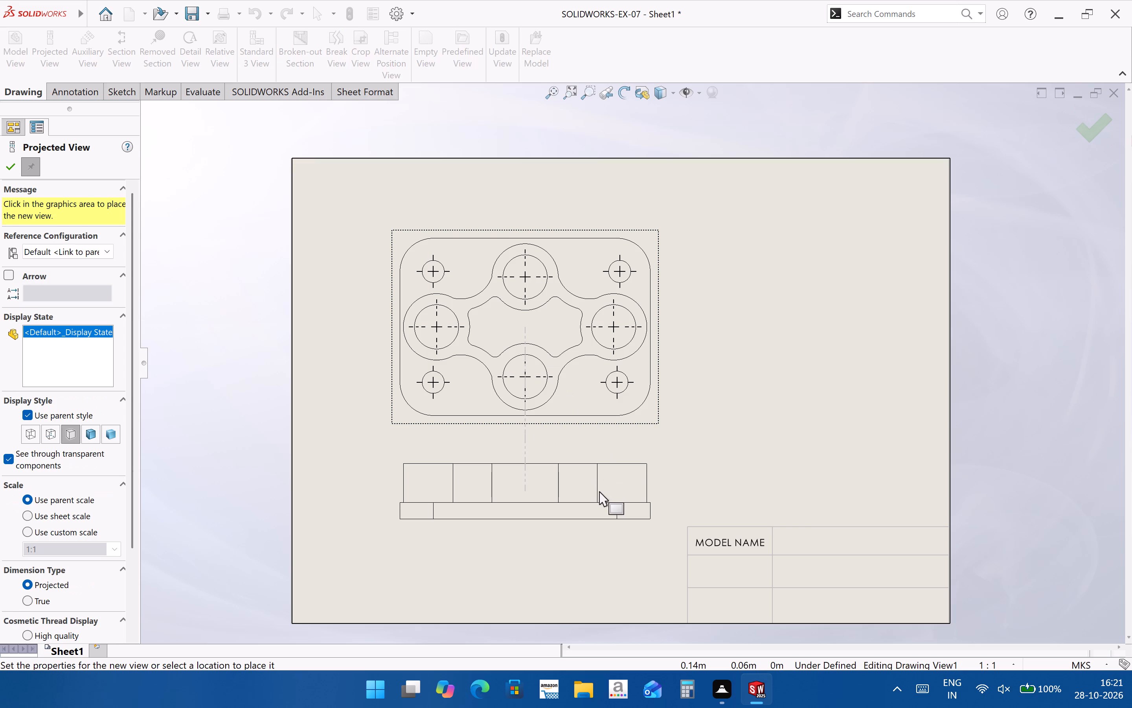
left_click(599, 491)
key("Escape")
Move the hole-pattern view up towards the sheet's top edge and raise the projected view below it slightly.
left_click(647, 498)
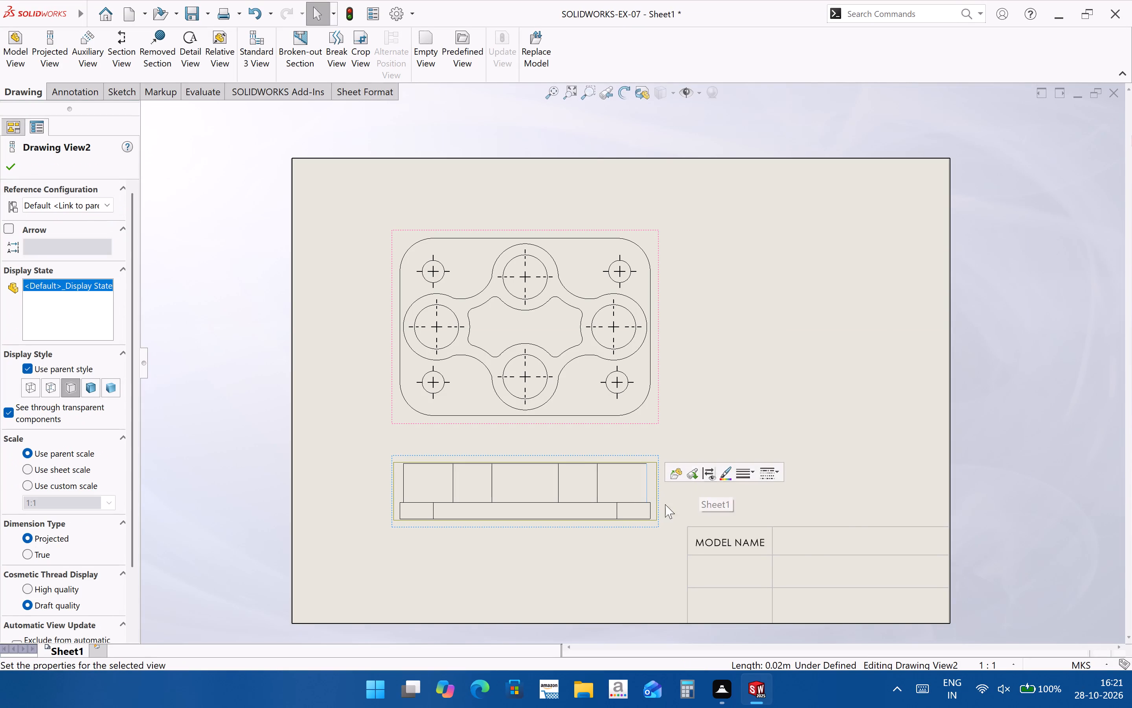
left_click(825, 496)
left_click(658, 382)
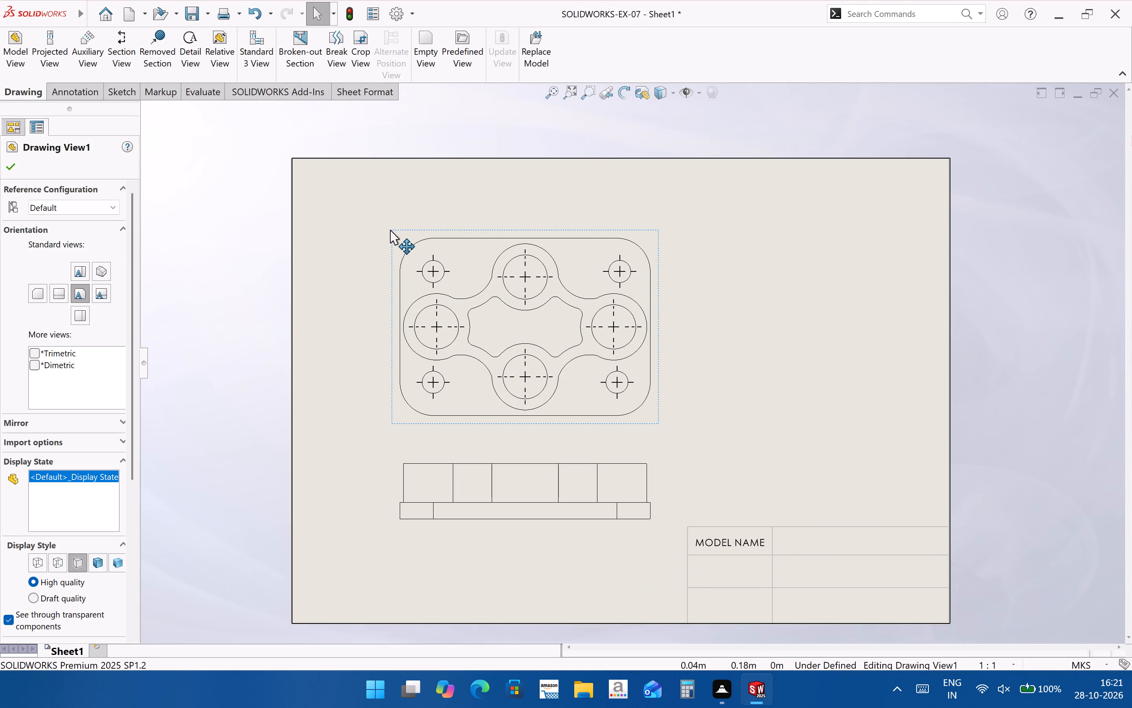
left_click_drag(390, 230, 390, 194)
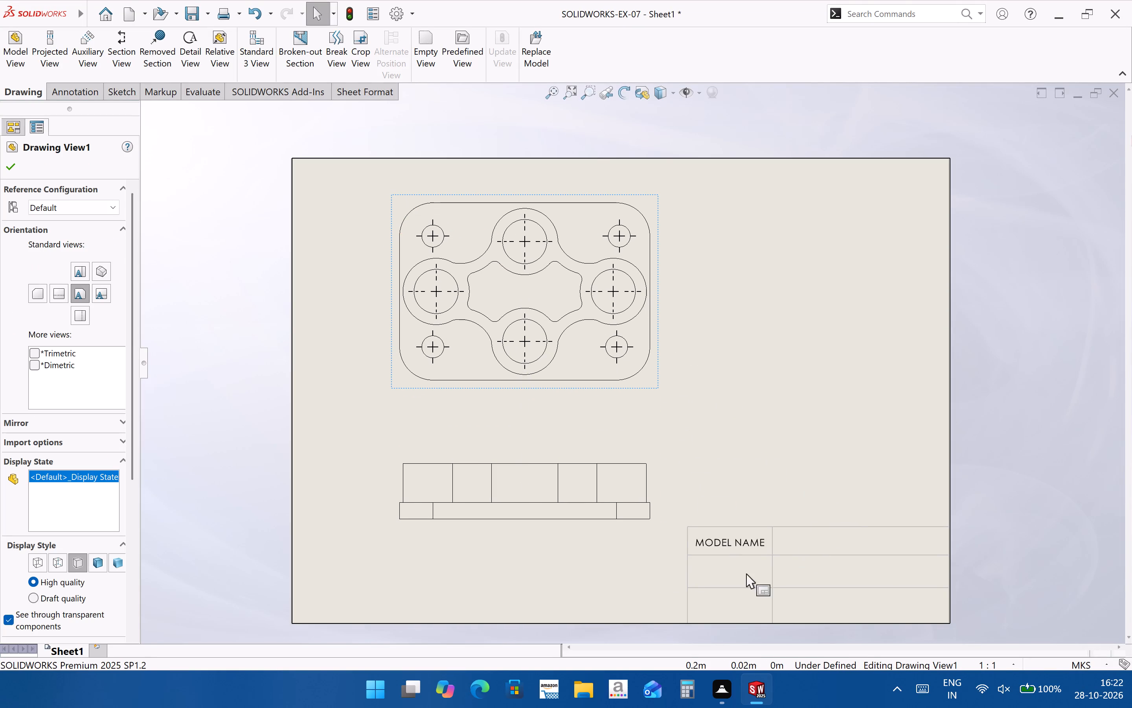
left_click(657, 502)
left_click_drag(659, 530, 659, 523)
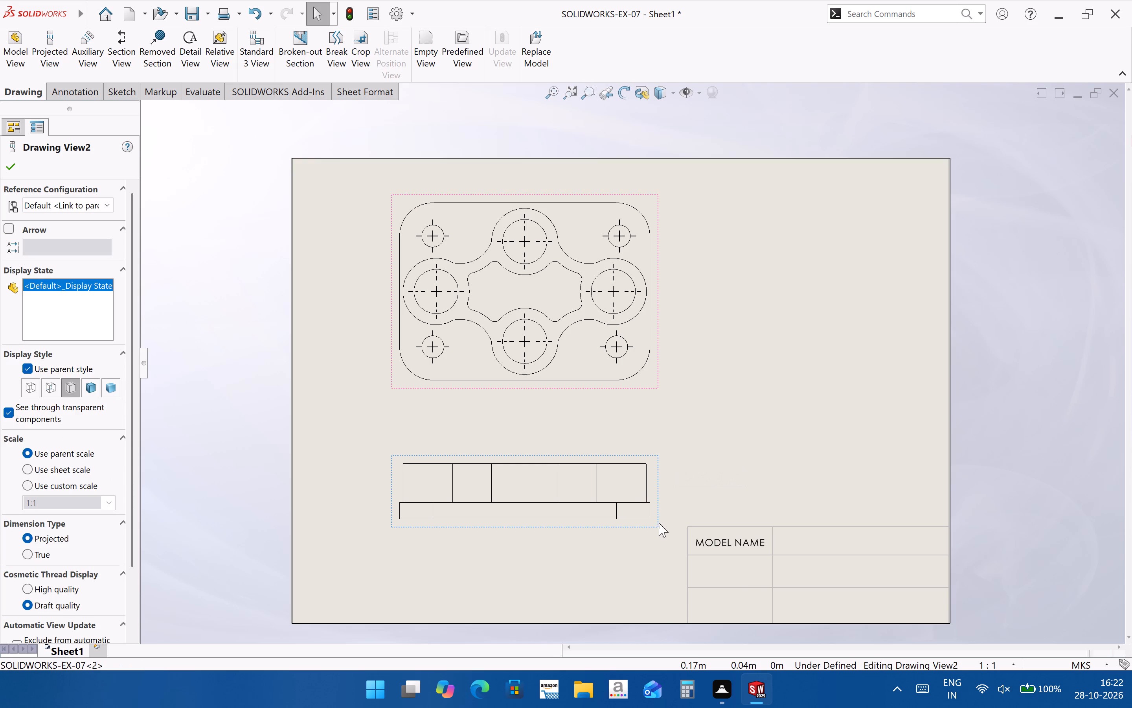
left_click_drag(659, 523, 660, 501)
left_click(649, 527)
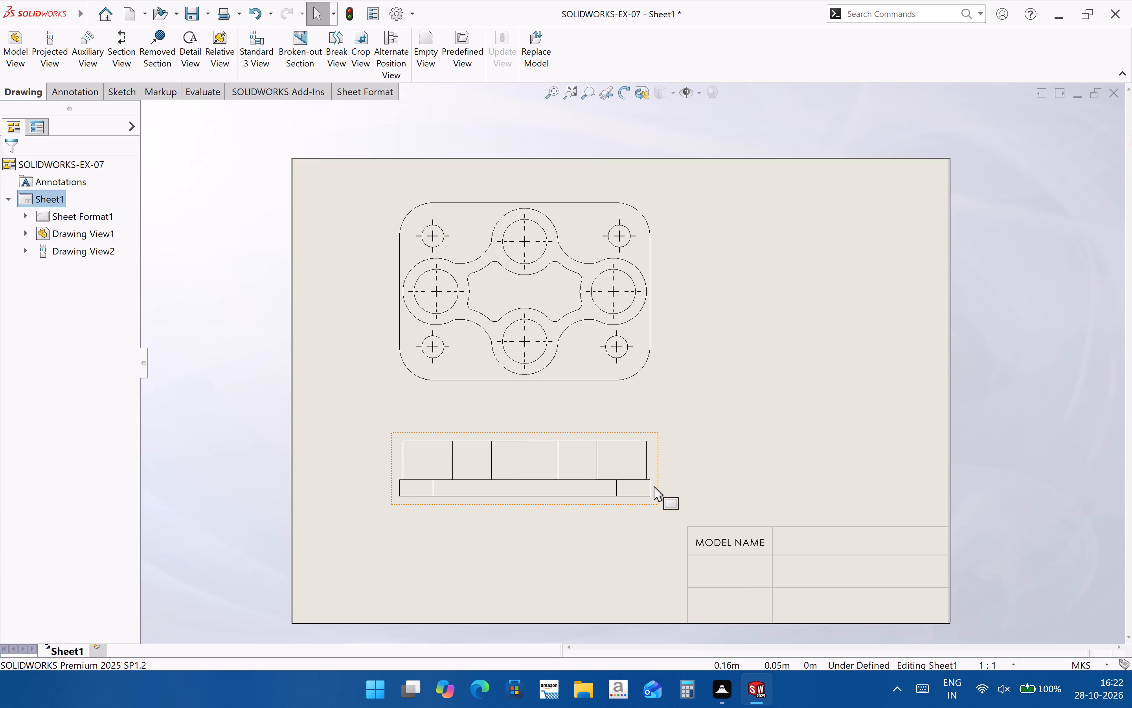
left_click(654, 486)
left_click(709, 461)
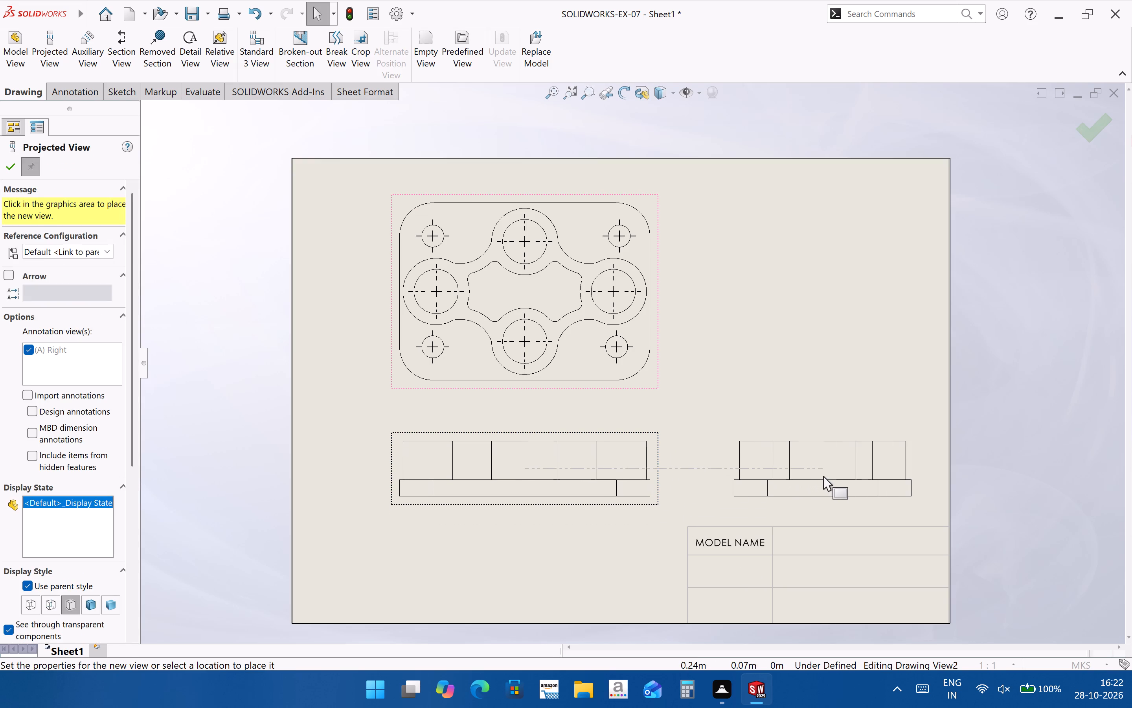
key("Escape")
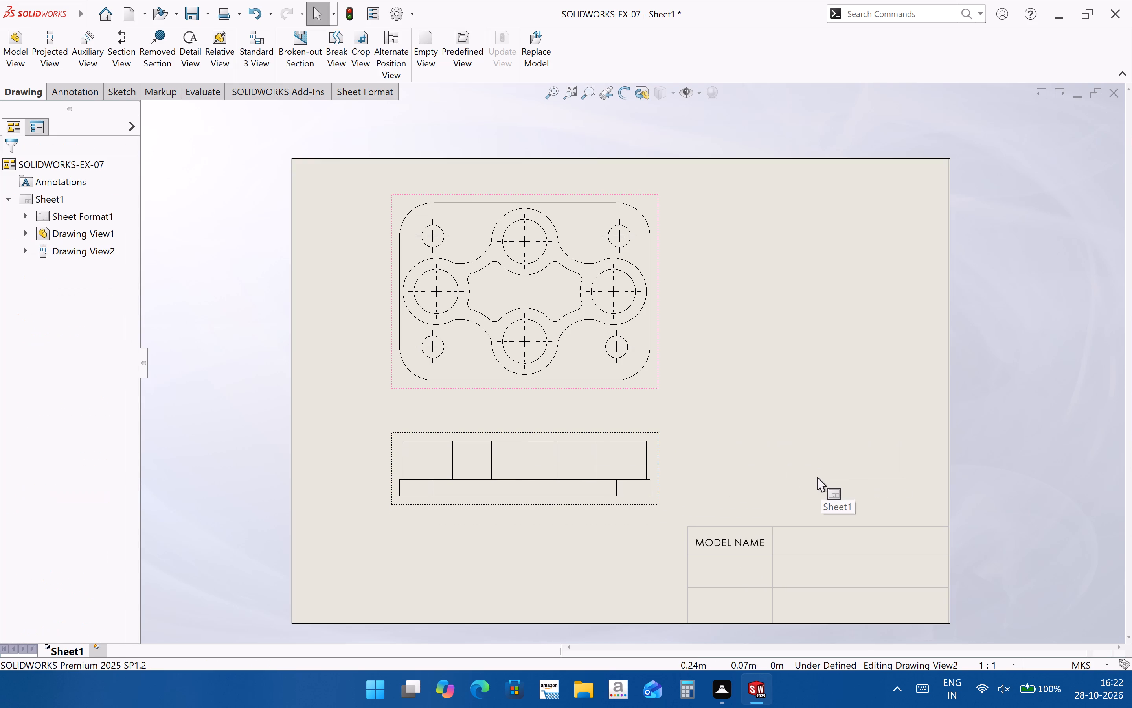
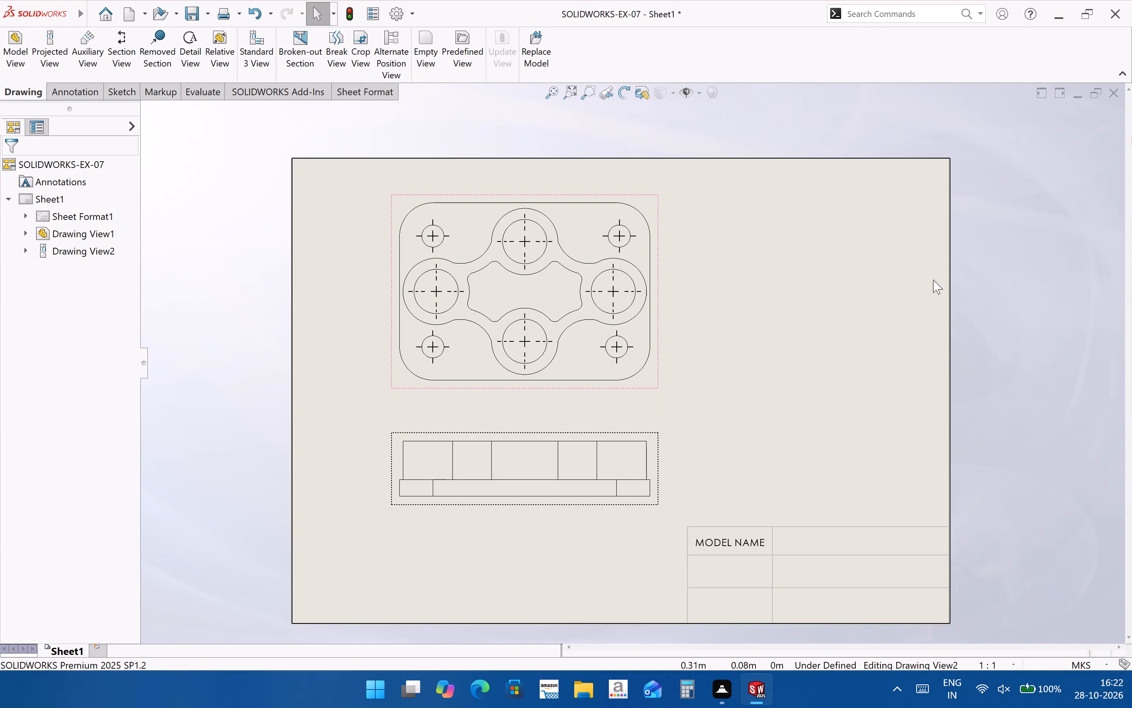
Close the SOLIDWORKS-EX-07 drawing without saving its changes.
left_click(1106, 96)
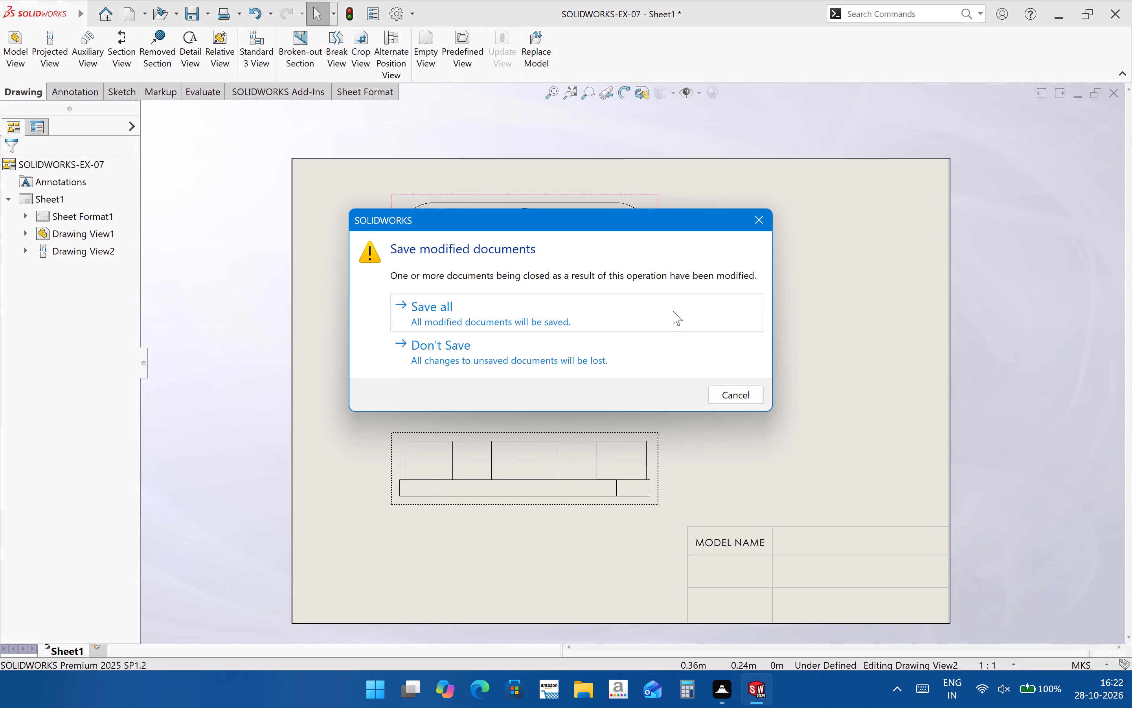
left_click(662, 342)
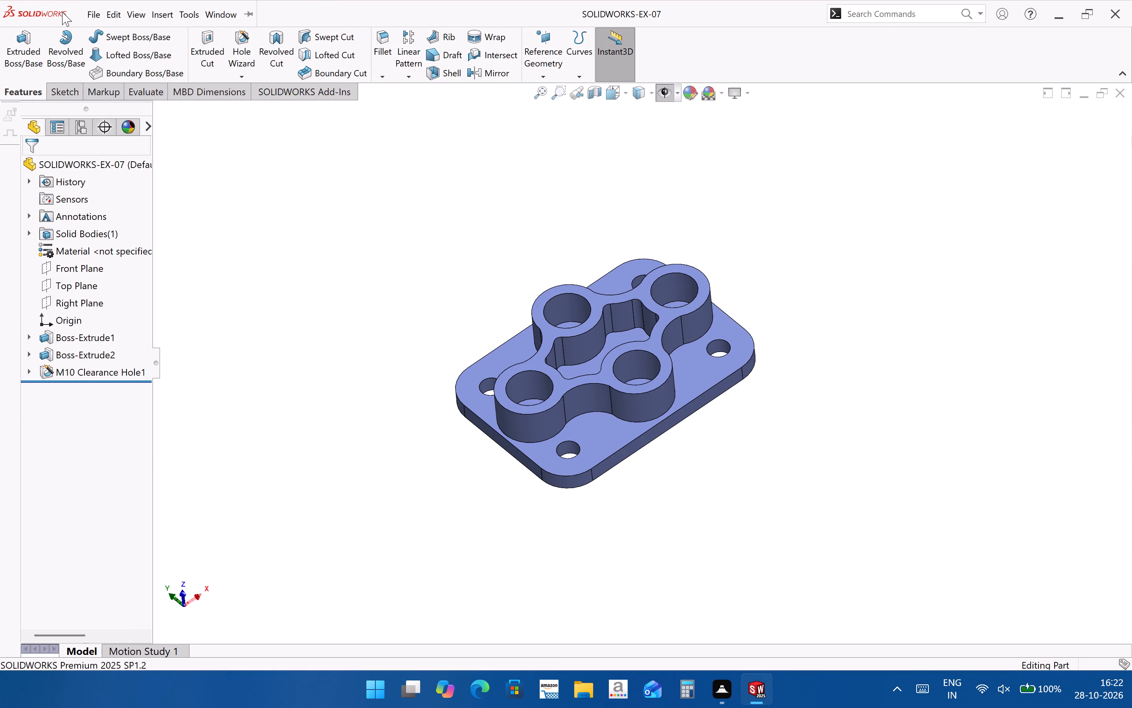
Start a new document in advanced mode and look through the standard and MBD templates, comparing the Y-up and Z-up options.
left_click(108, 41)
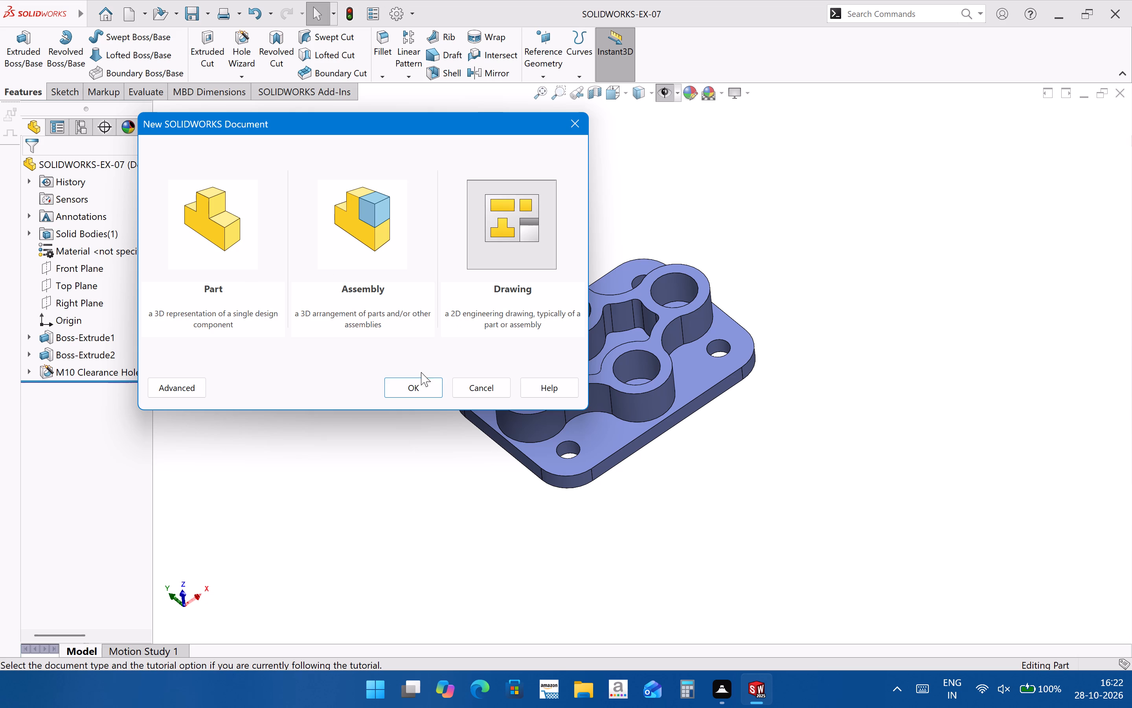
left_click(202, 389)
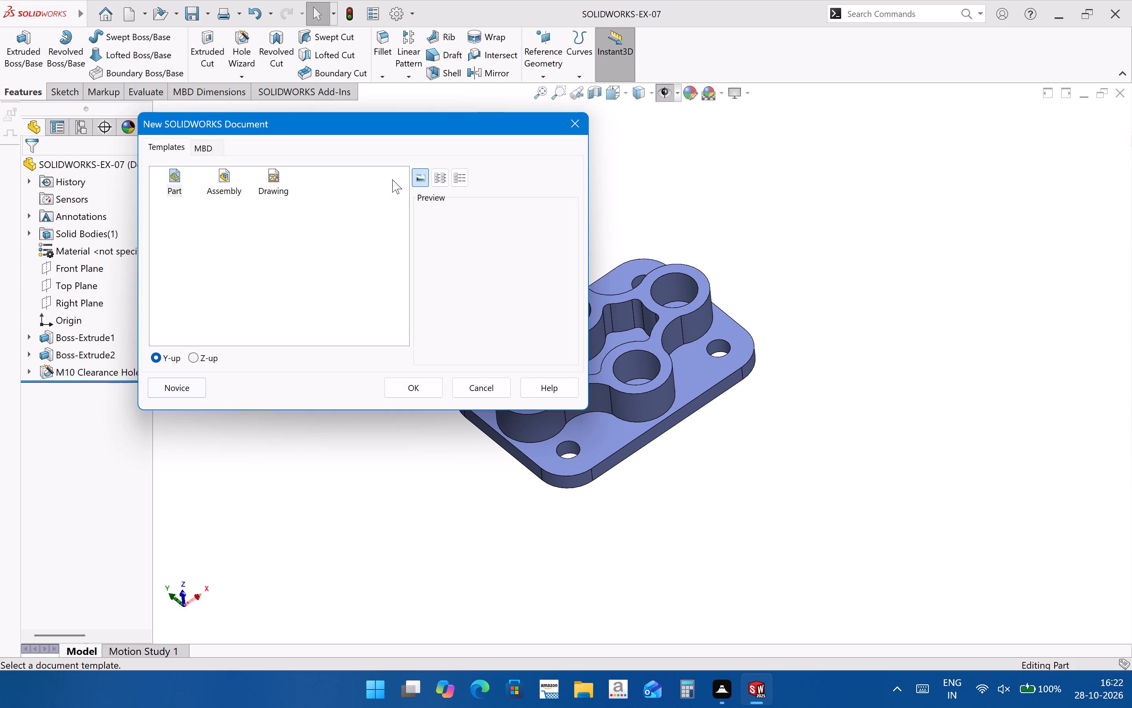
left_click(442, 175)
left_click(457, 173)
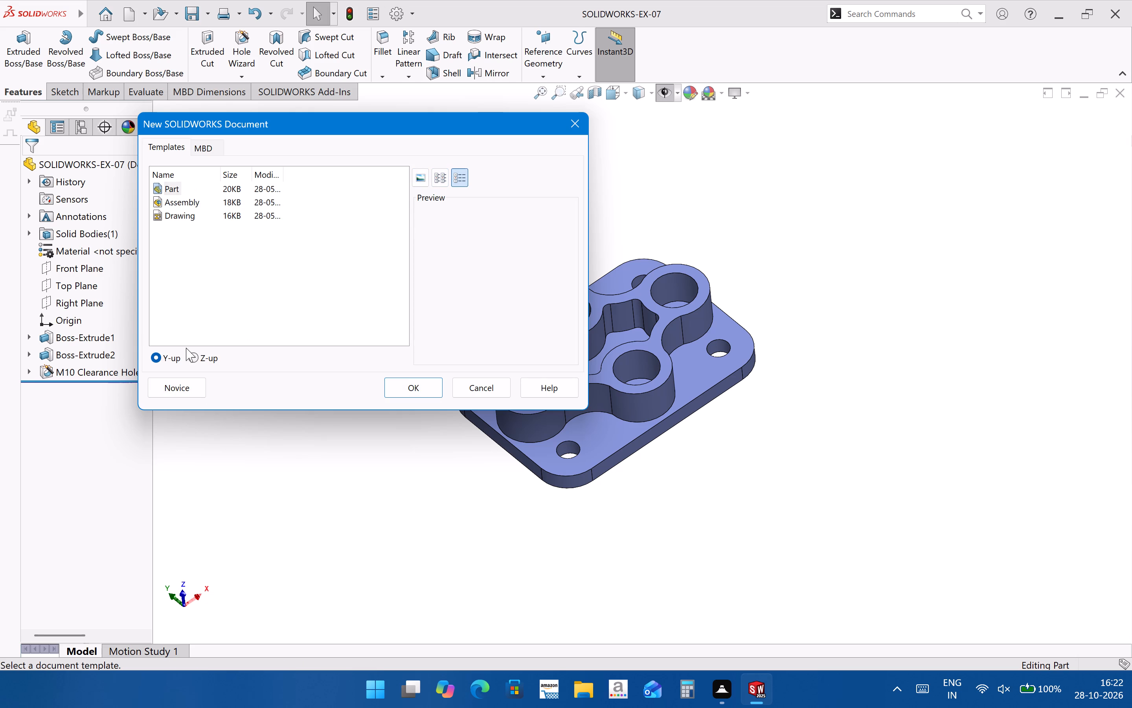
left_click(195, 356)
left_click(207, 216)
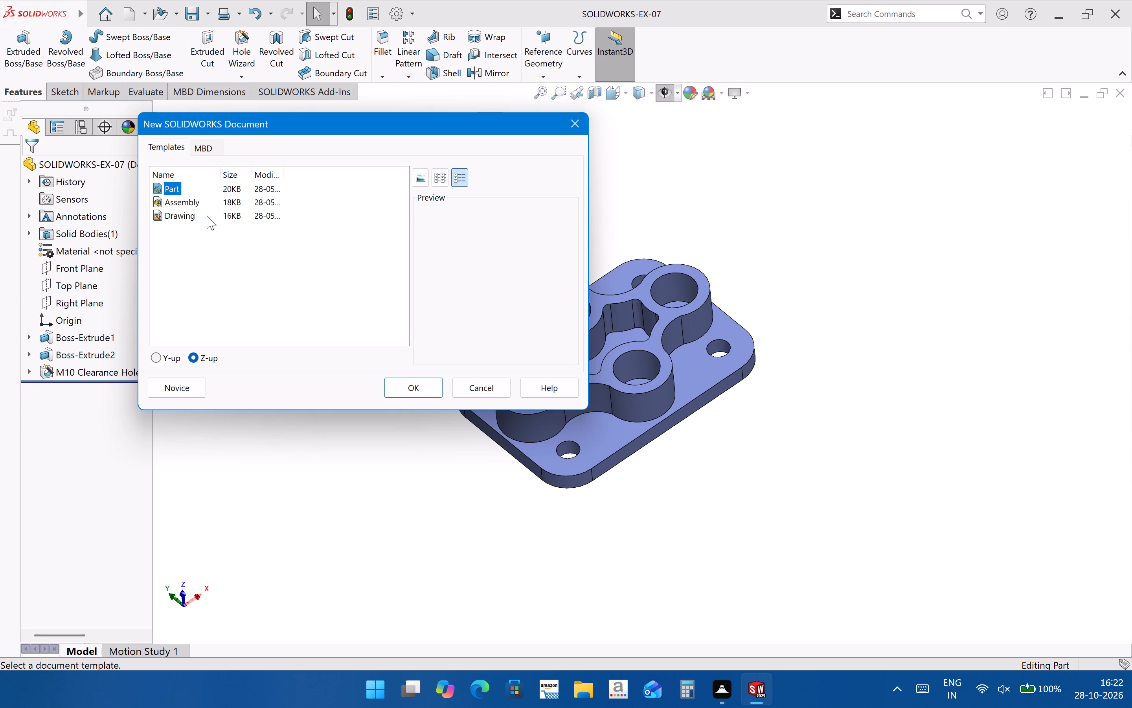
left_click(207, 147)
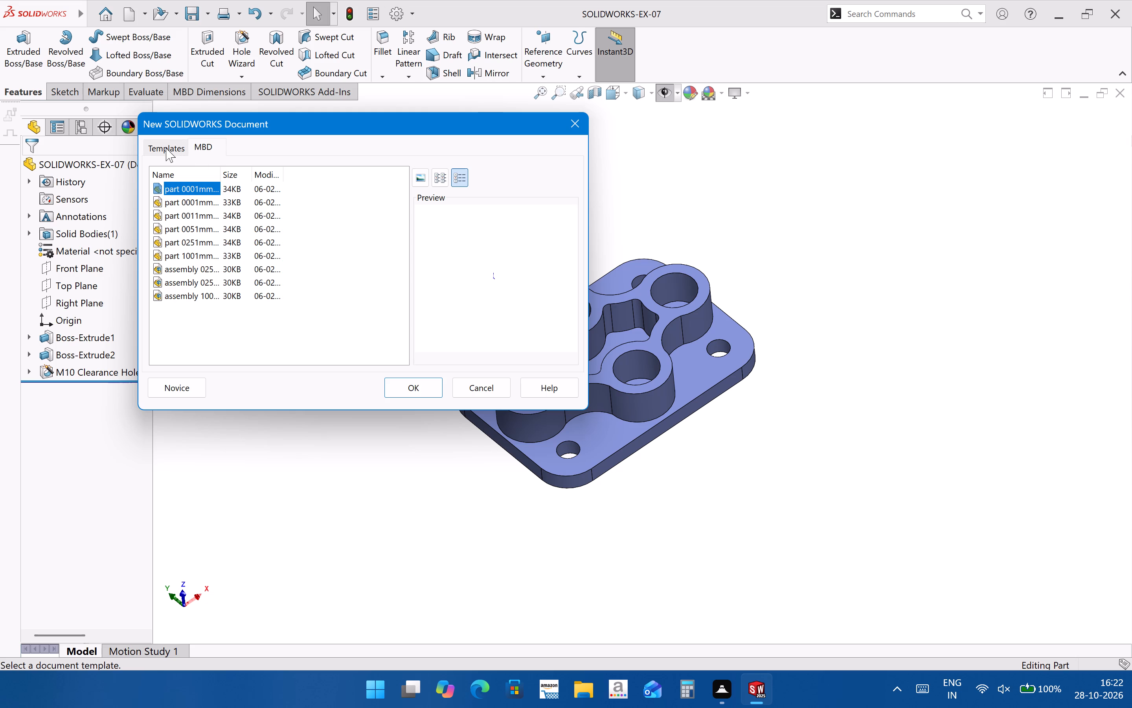
left_click(176, 151)
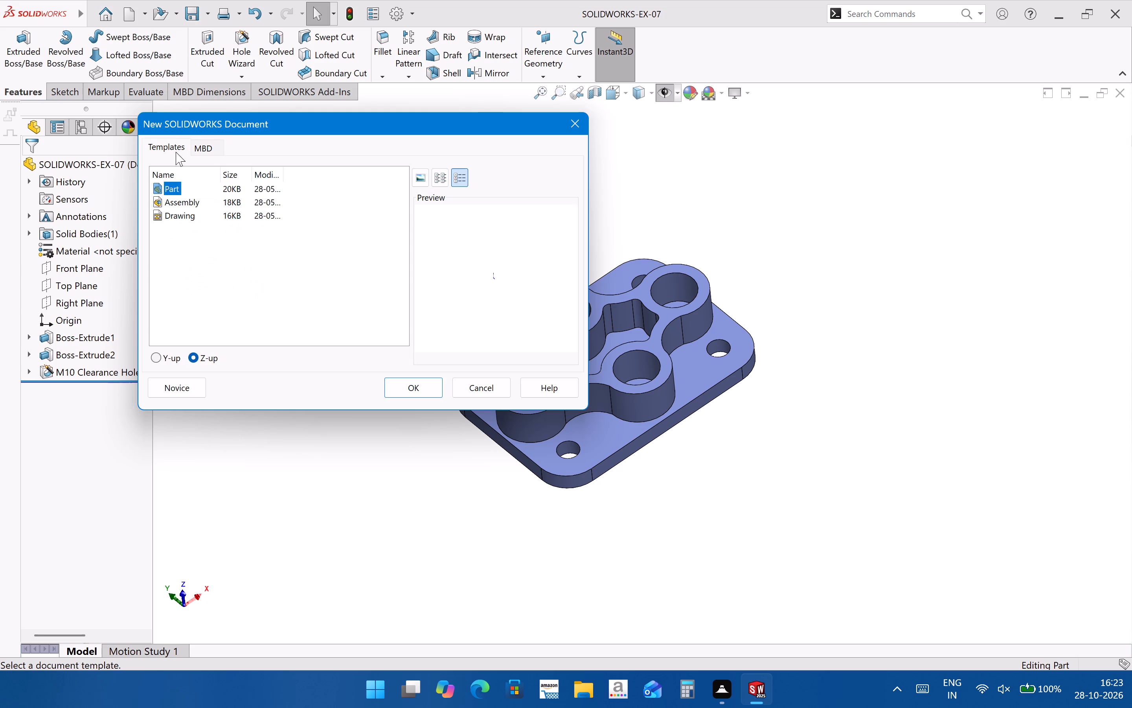
left_click(183, 212)
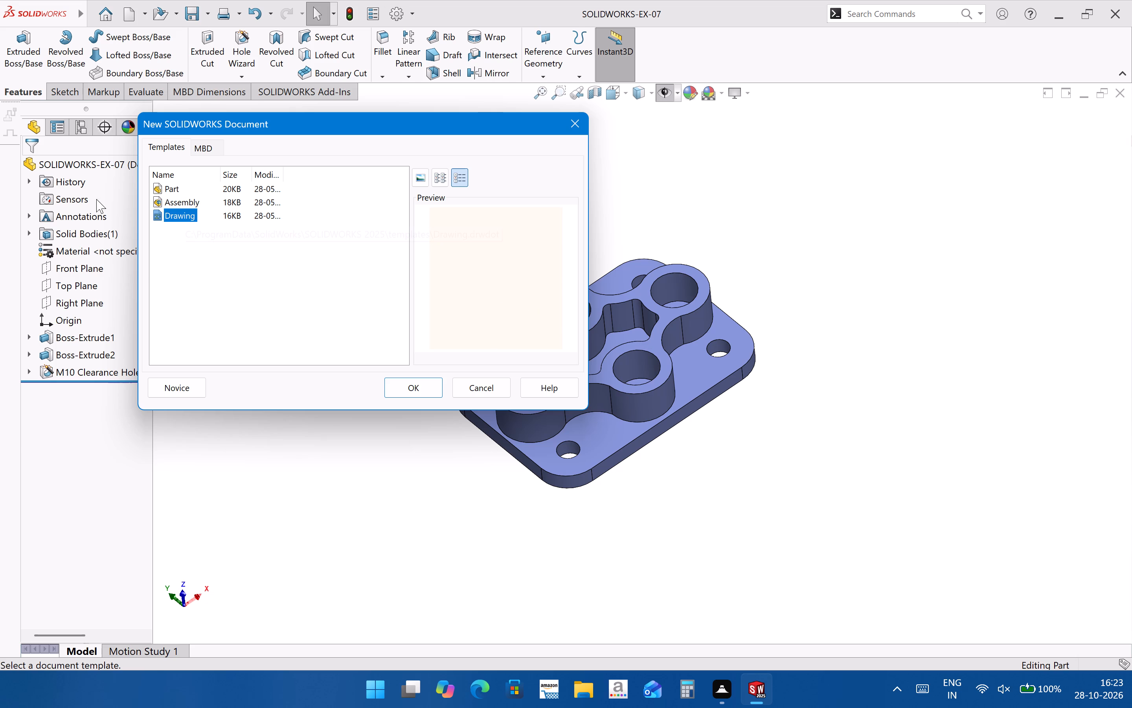
left_click(171, 189)
left_click(182, 202)
left_click(156, 366)
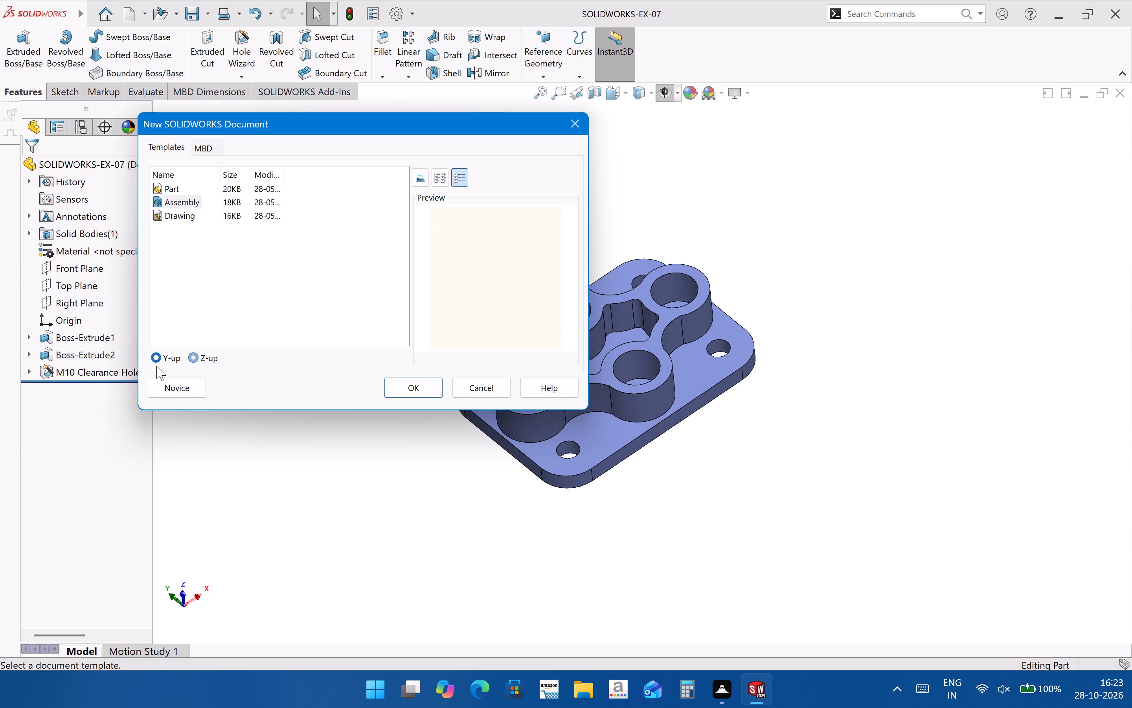
left_click(423, 173)
left_click_drag(264, 219, 273, 236)
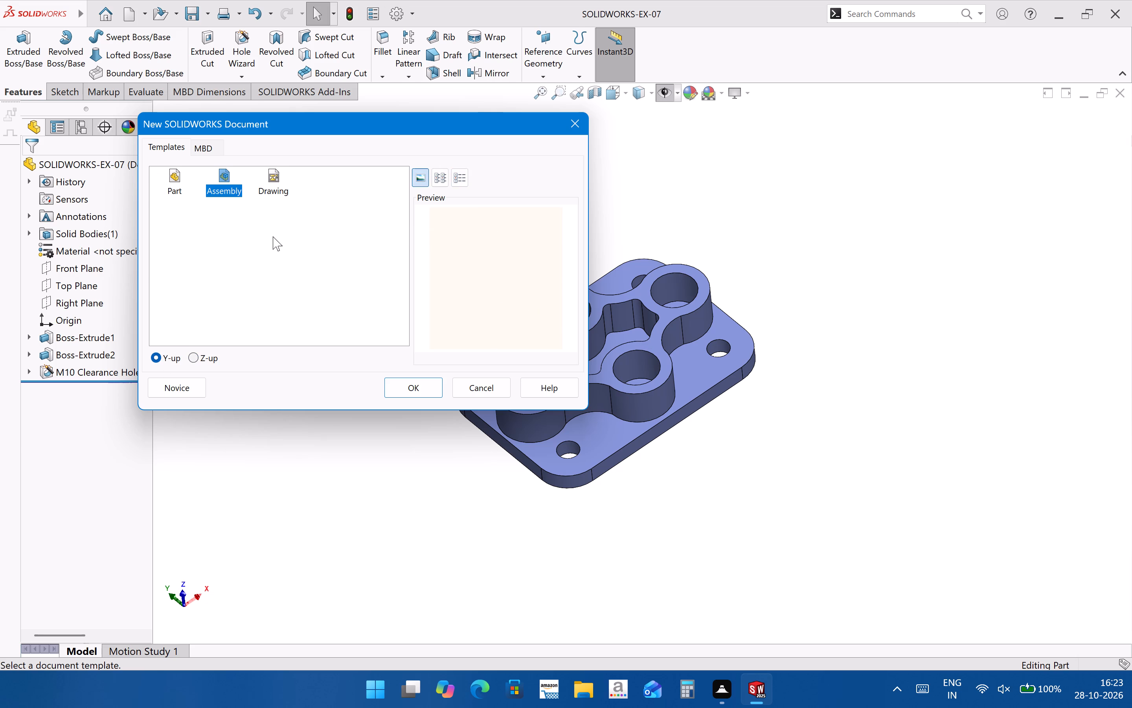
left_click_drag(263, 275, 264, 279)
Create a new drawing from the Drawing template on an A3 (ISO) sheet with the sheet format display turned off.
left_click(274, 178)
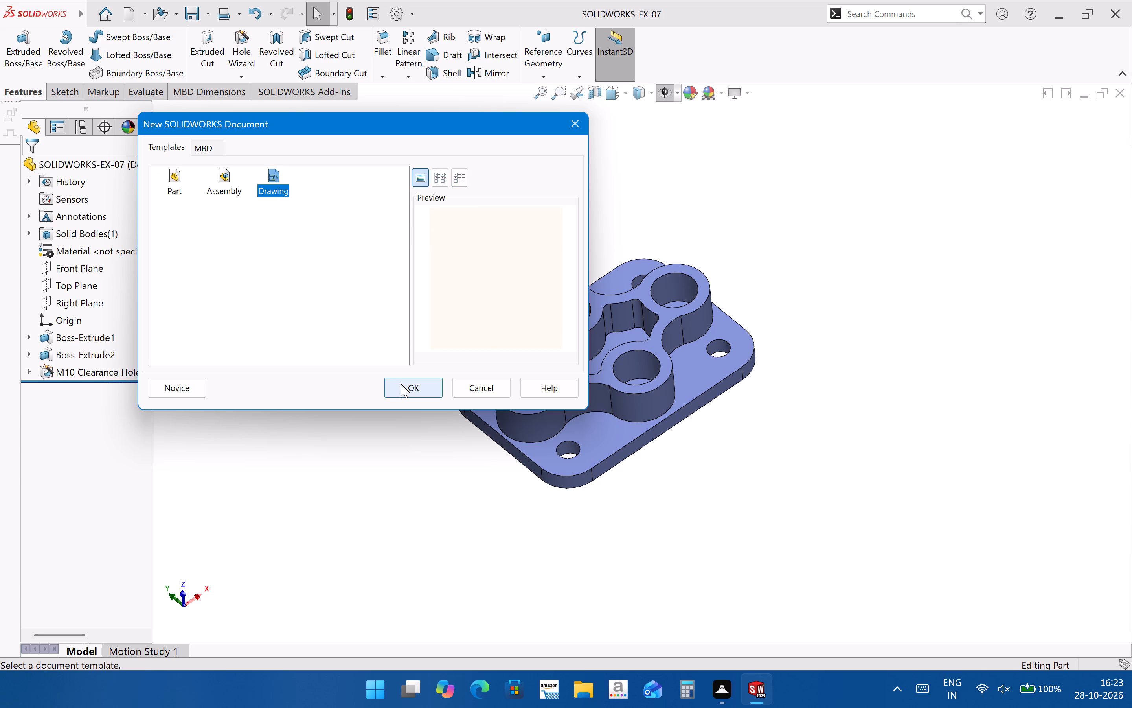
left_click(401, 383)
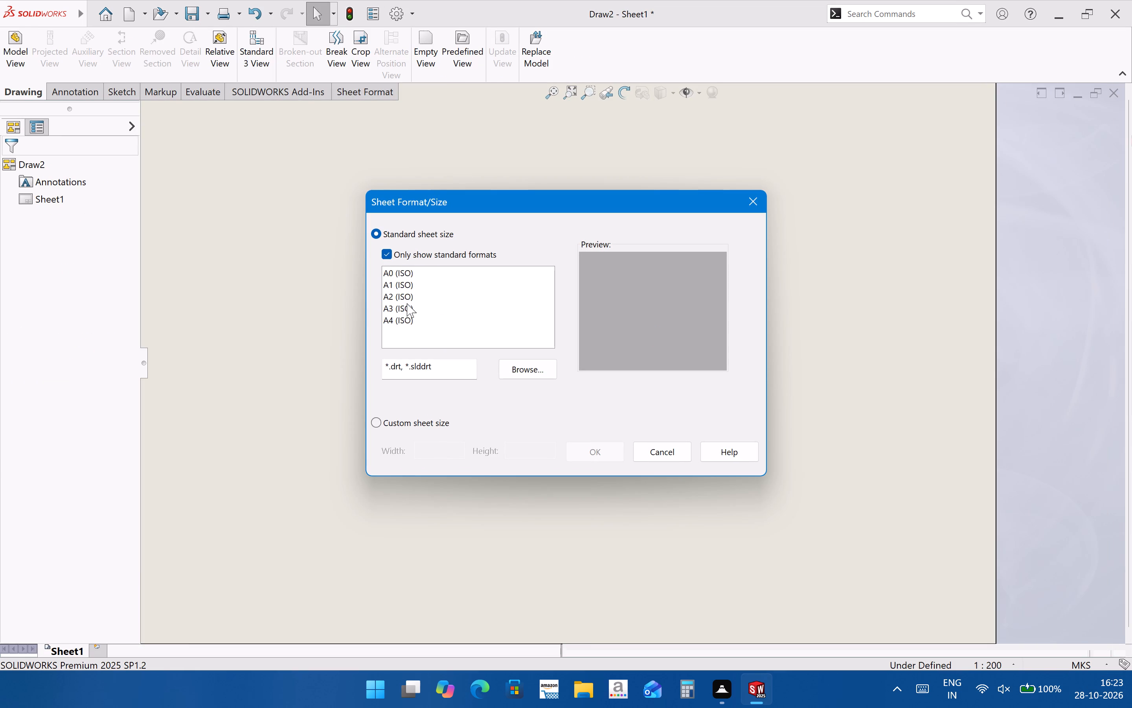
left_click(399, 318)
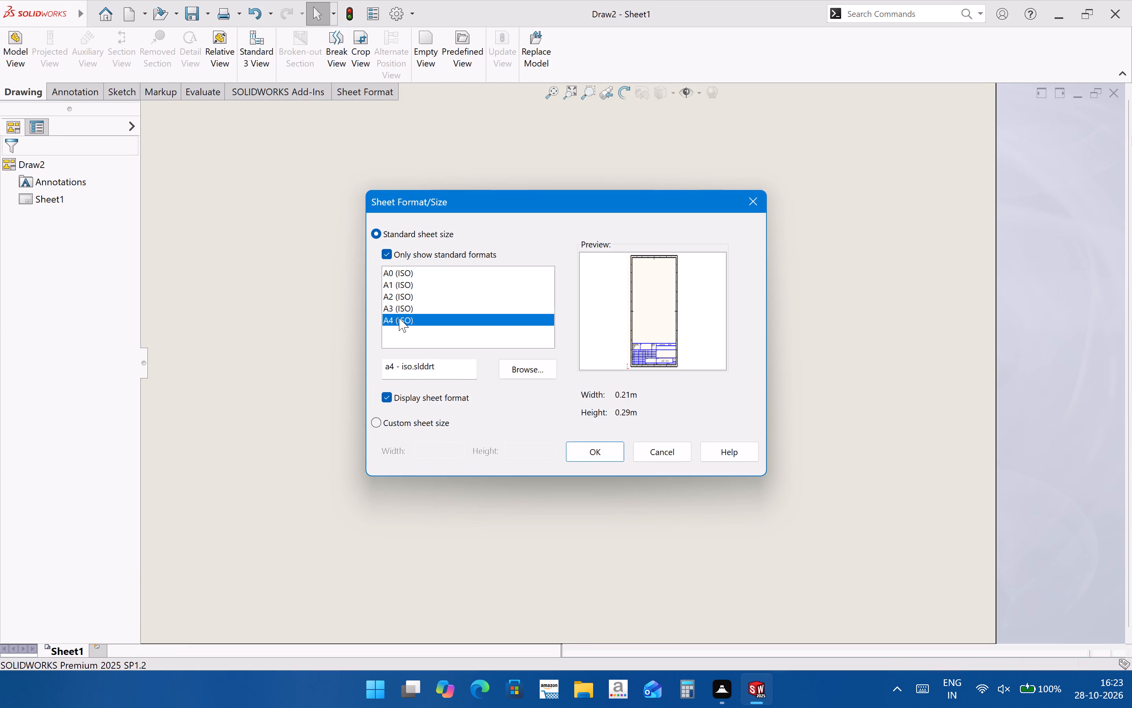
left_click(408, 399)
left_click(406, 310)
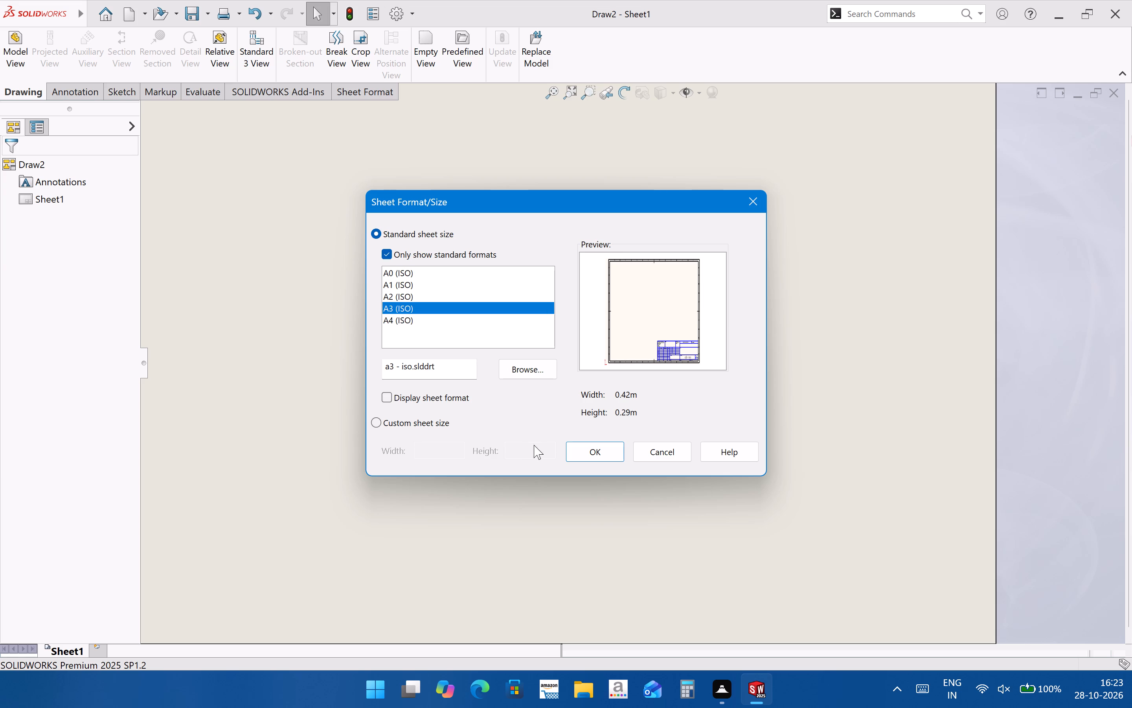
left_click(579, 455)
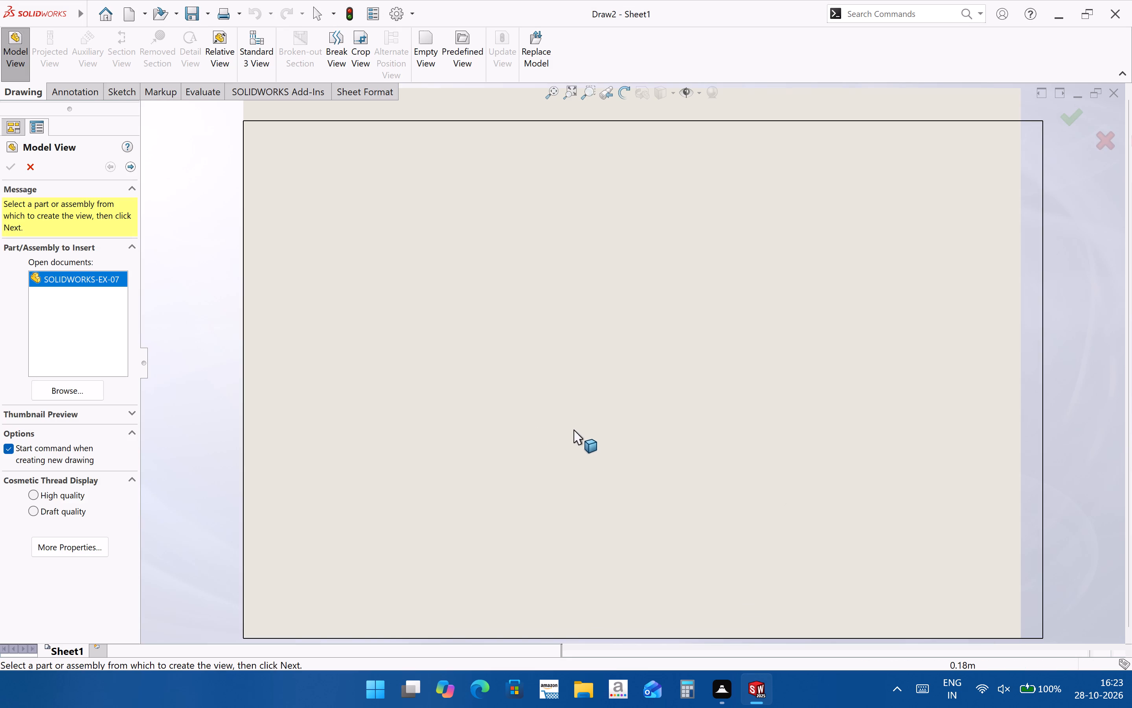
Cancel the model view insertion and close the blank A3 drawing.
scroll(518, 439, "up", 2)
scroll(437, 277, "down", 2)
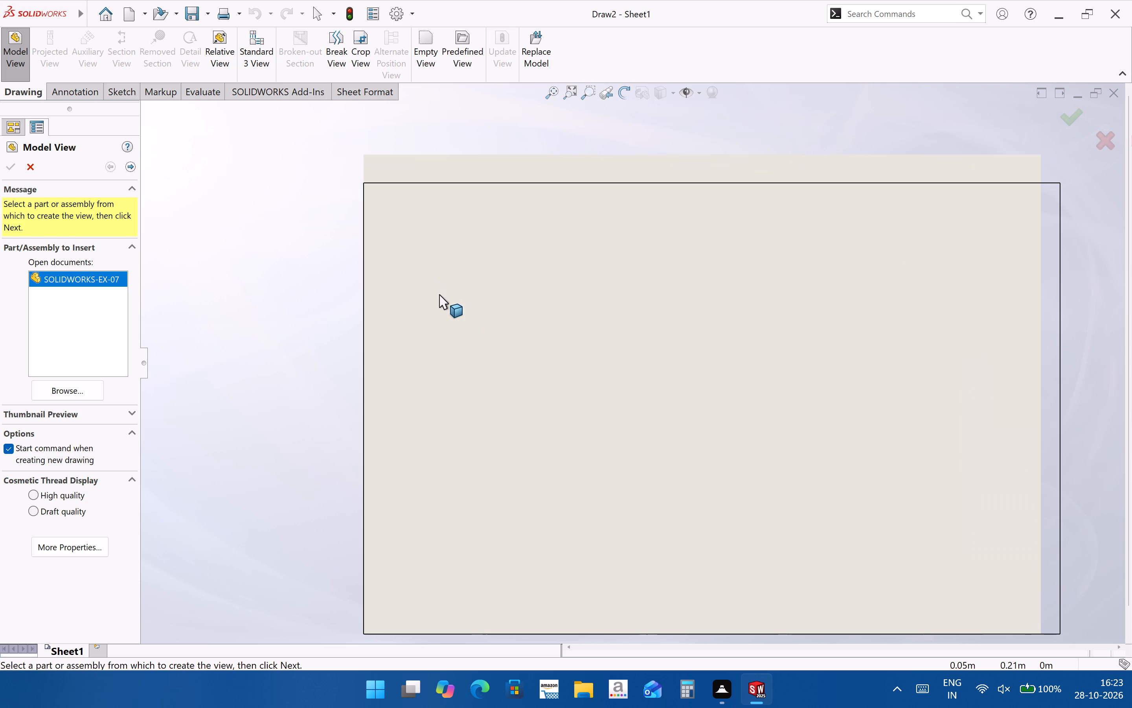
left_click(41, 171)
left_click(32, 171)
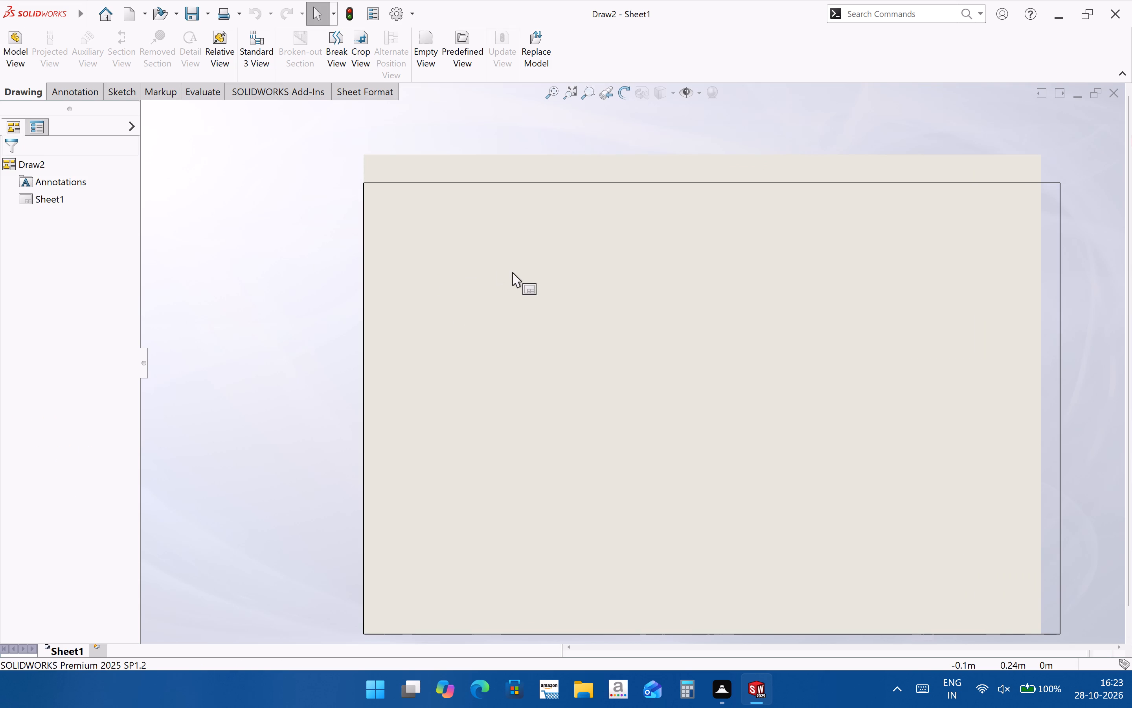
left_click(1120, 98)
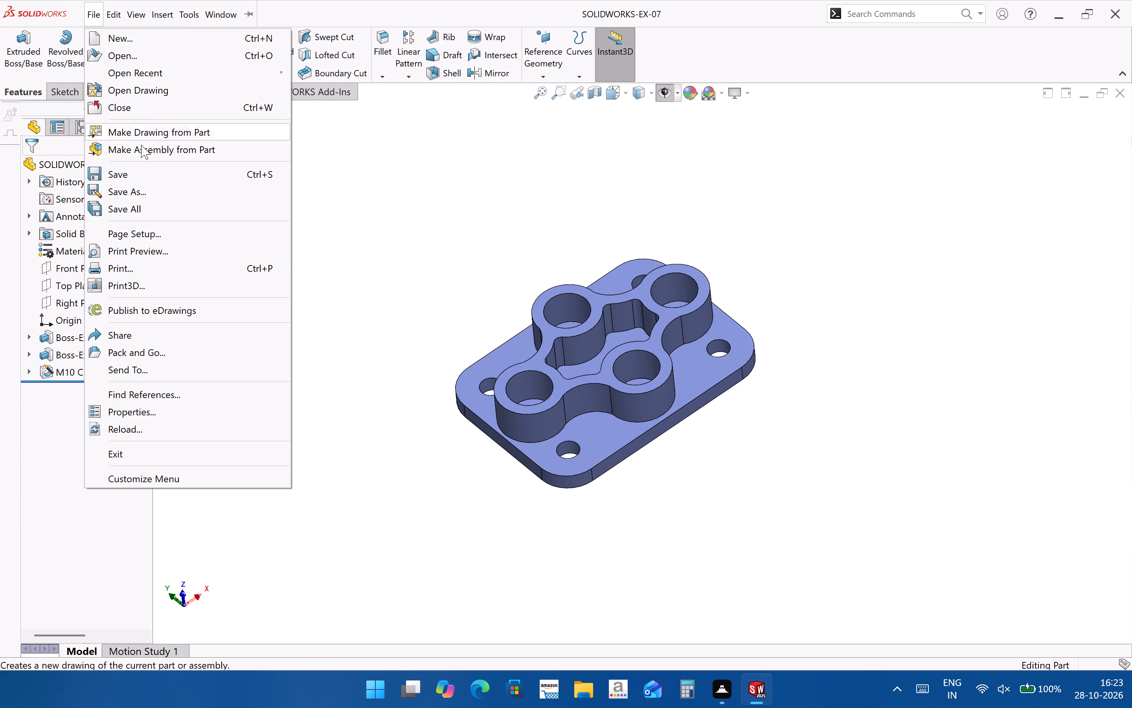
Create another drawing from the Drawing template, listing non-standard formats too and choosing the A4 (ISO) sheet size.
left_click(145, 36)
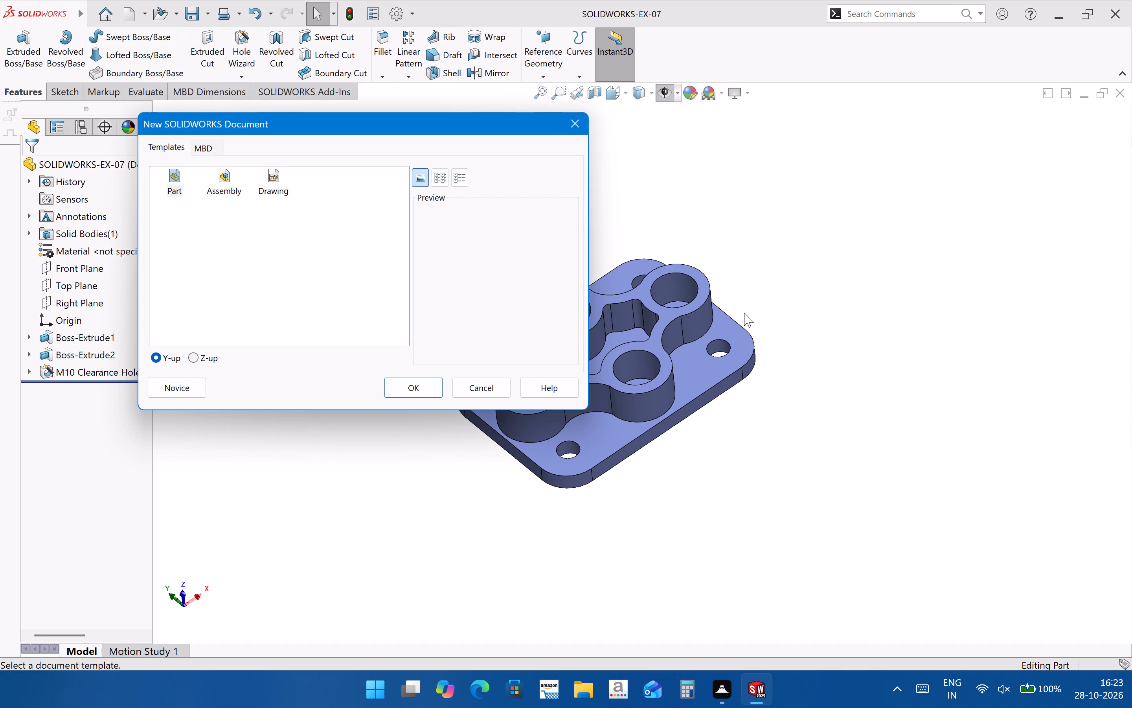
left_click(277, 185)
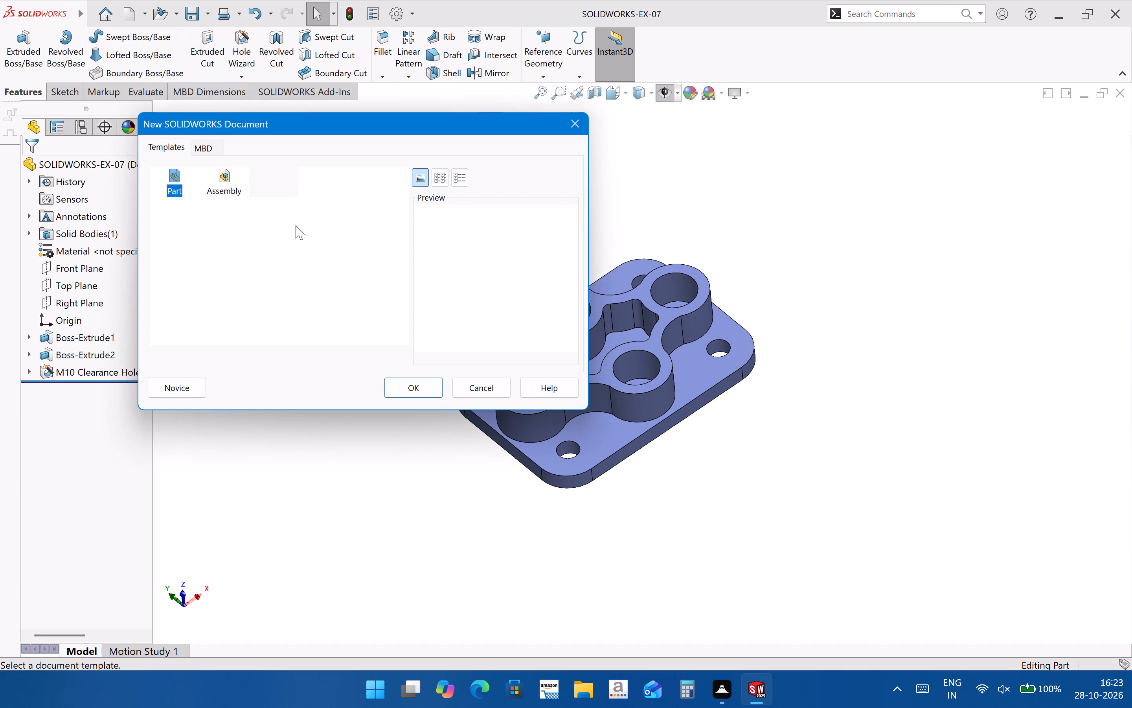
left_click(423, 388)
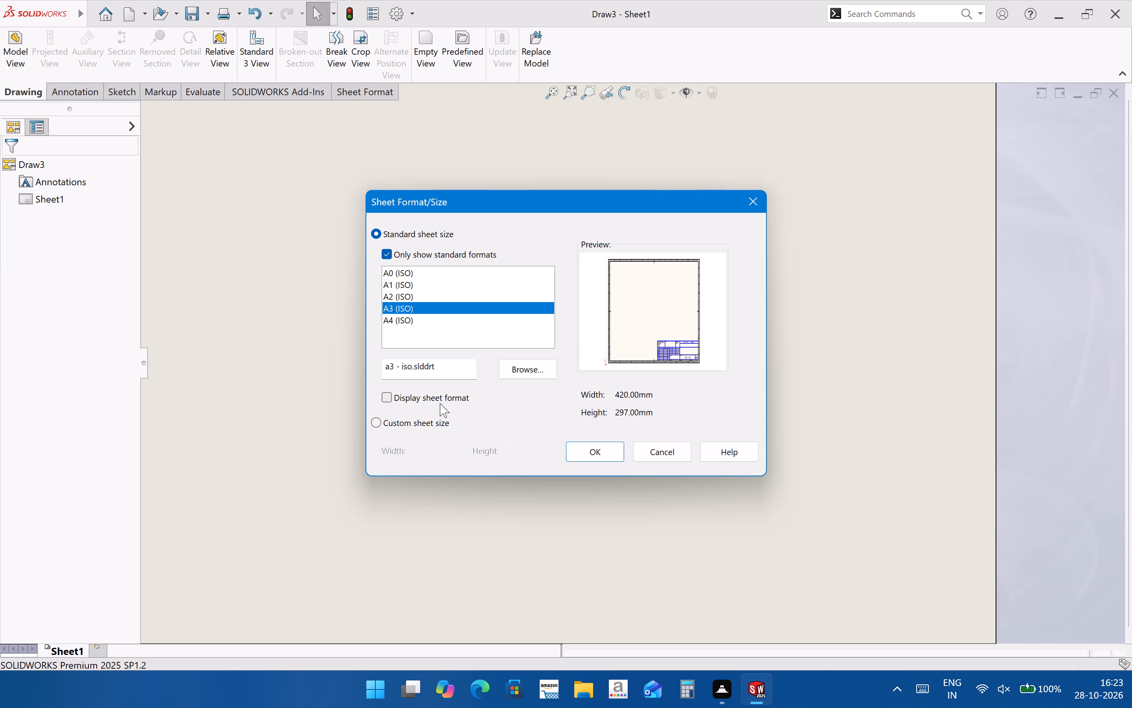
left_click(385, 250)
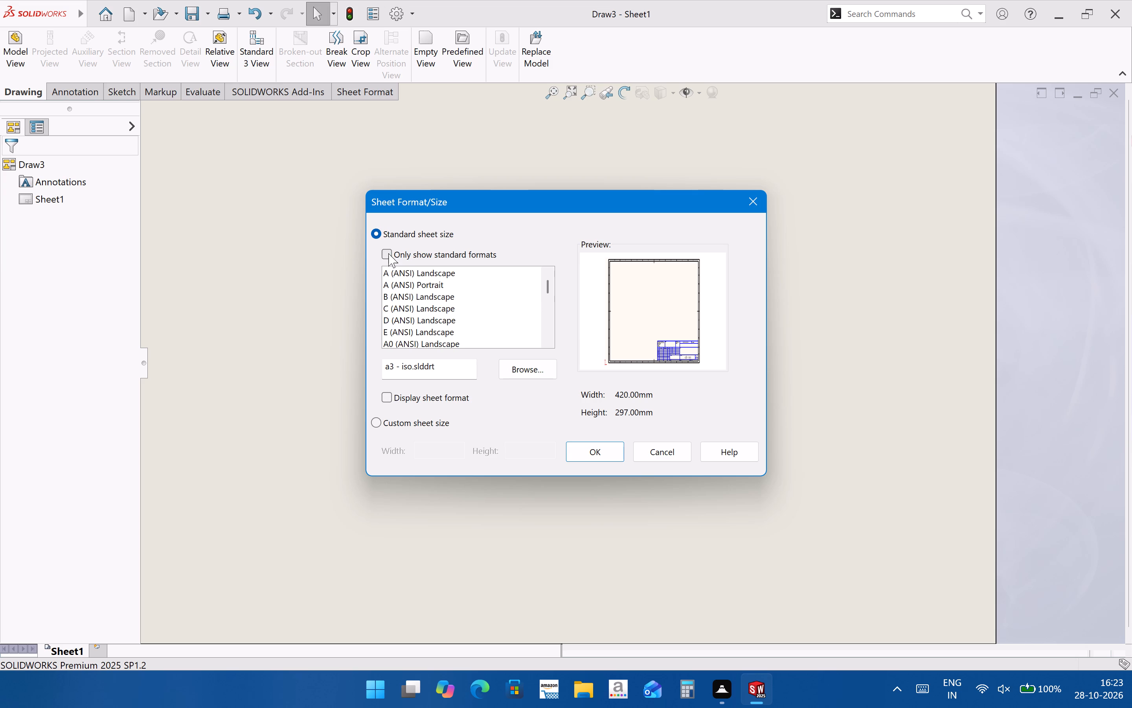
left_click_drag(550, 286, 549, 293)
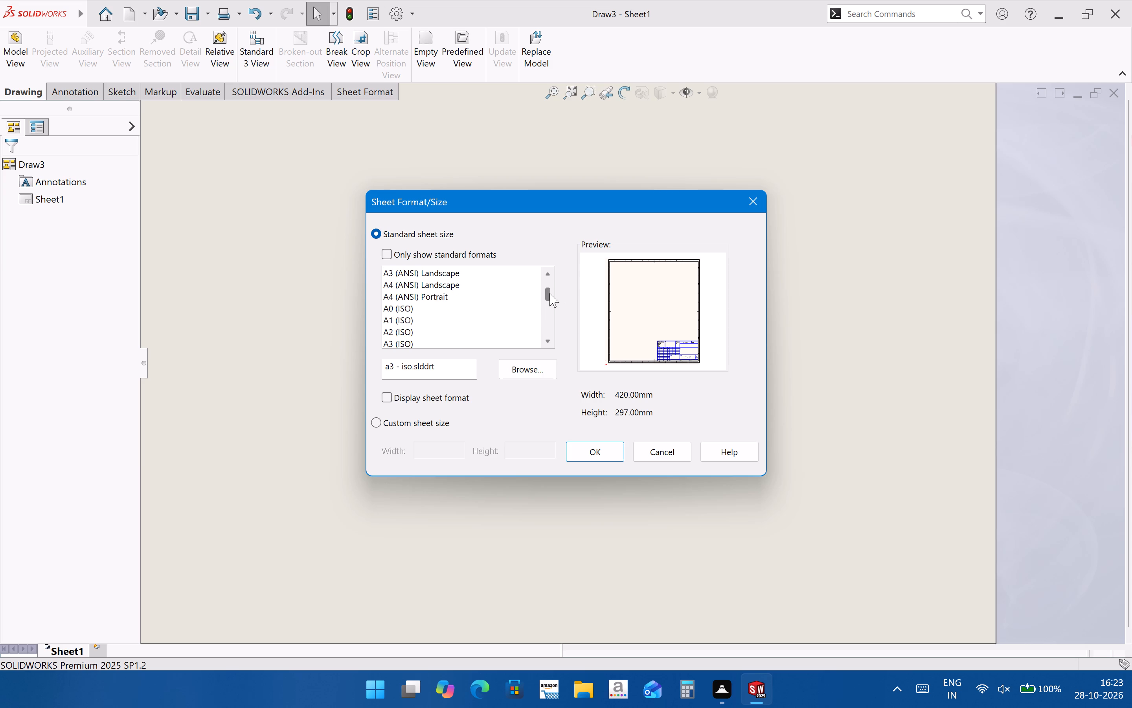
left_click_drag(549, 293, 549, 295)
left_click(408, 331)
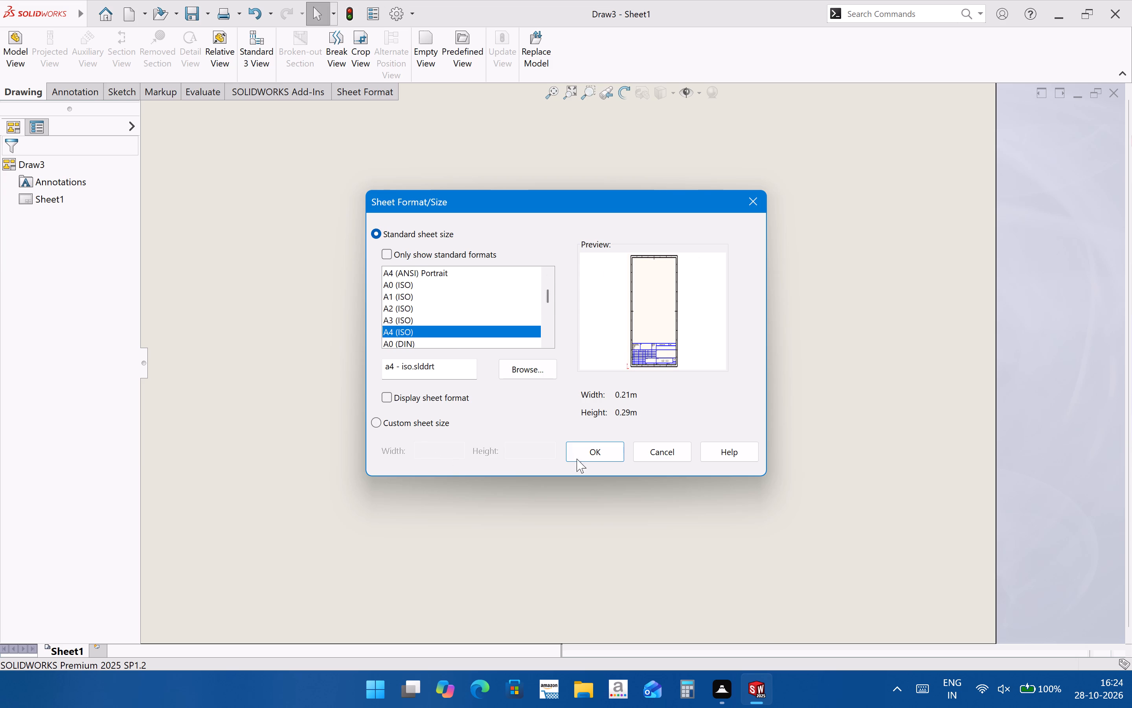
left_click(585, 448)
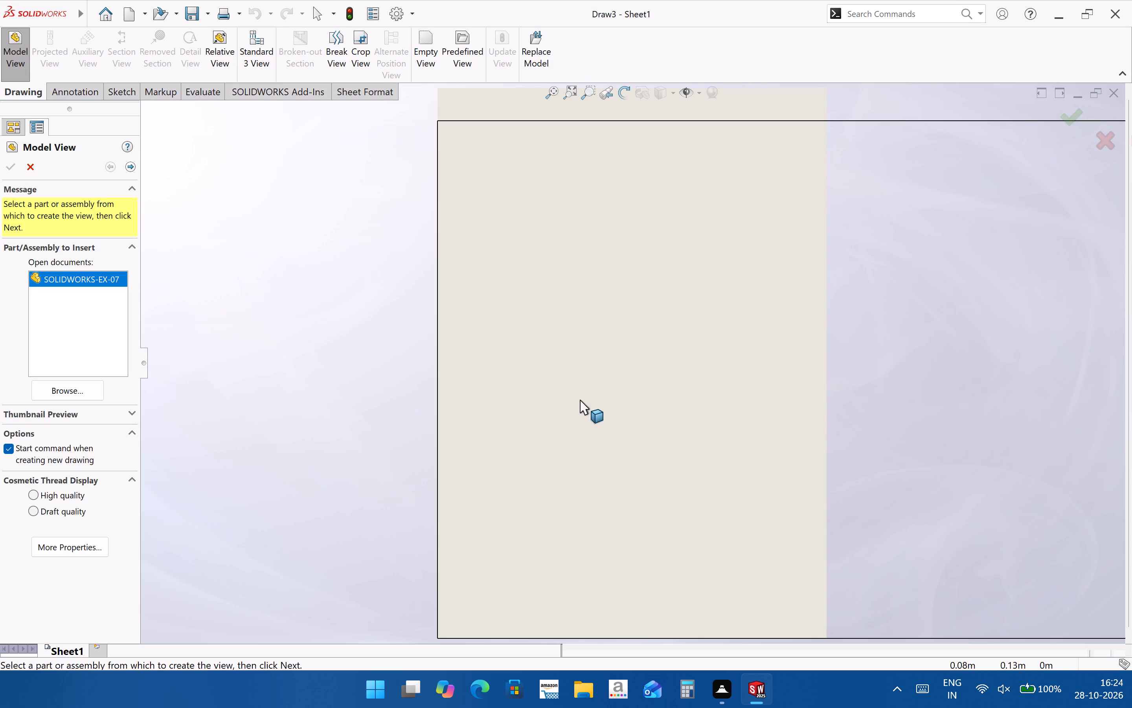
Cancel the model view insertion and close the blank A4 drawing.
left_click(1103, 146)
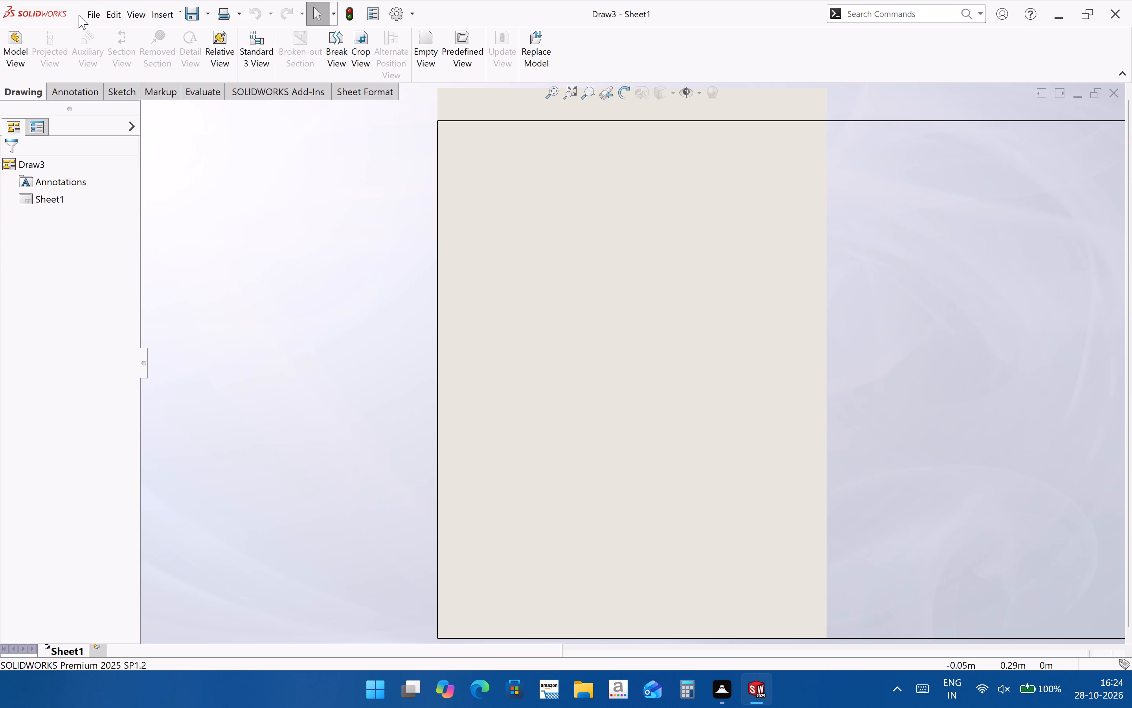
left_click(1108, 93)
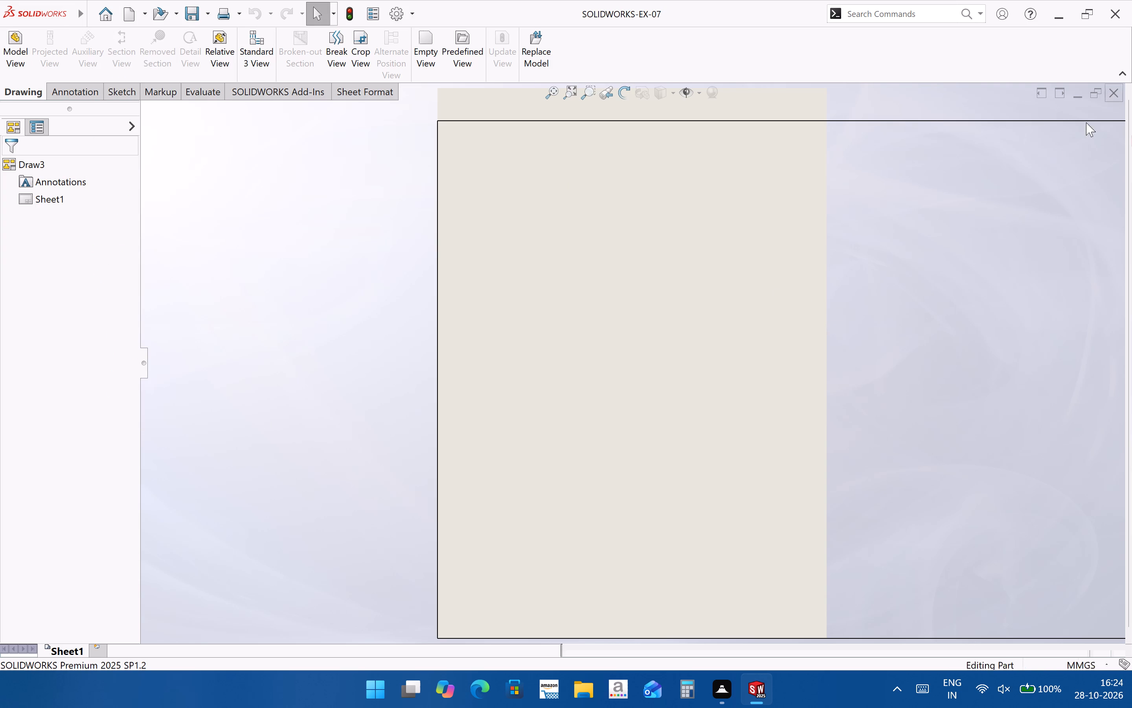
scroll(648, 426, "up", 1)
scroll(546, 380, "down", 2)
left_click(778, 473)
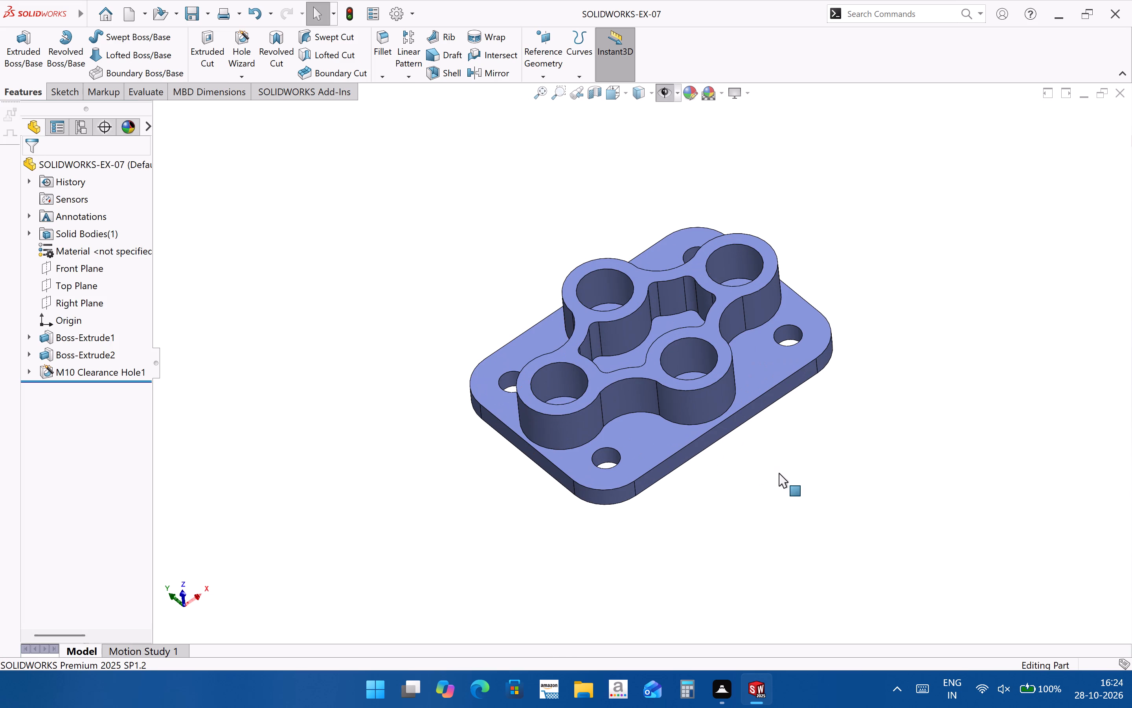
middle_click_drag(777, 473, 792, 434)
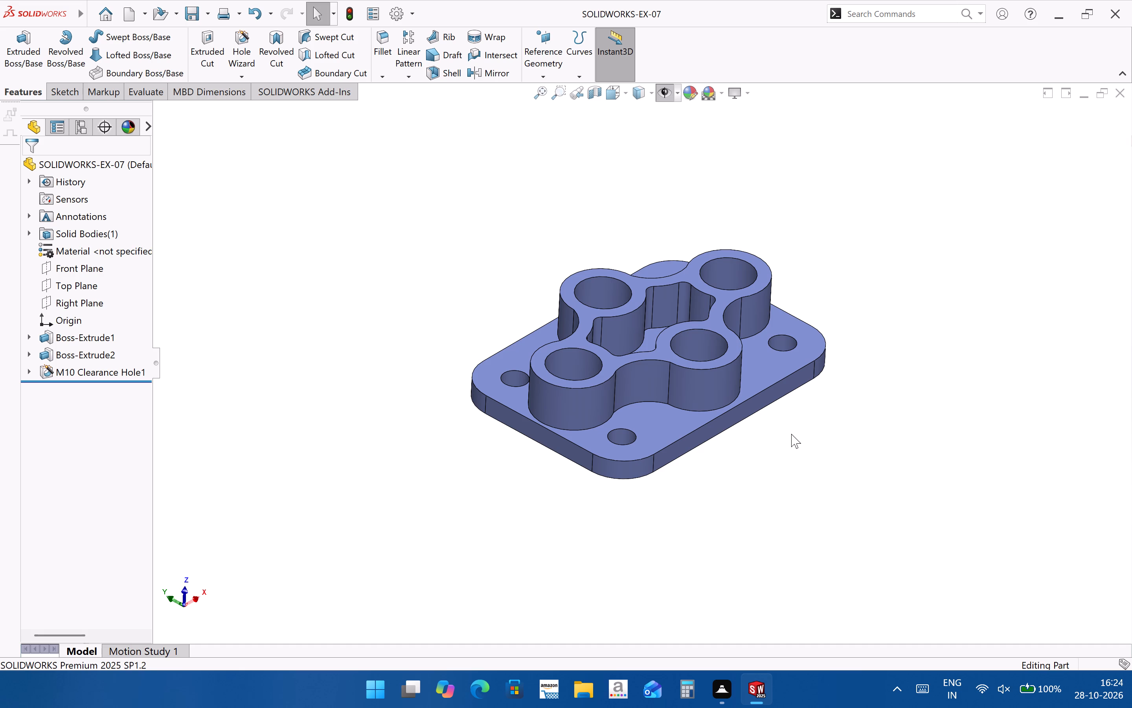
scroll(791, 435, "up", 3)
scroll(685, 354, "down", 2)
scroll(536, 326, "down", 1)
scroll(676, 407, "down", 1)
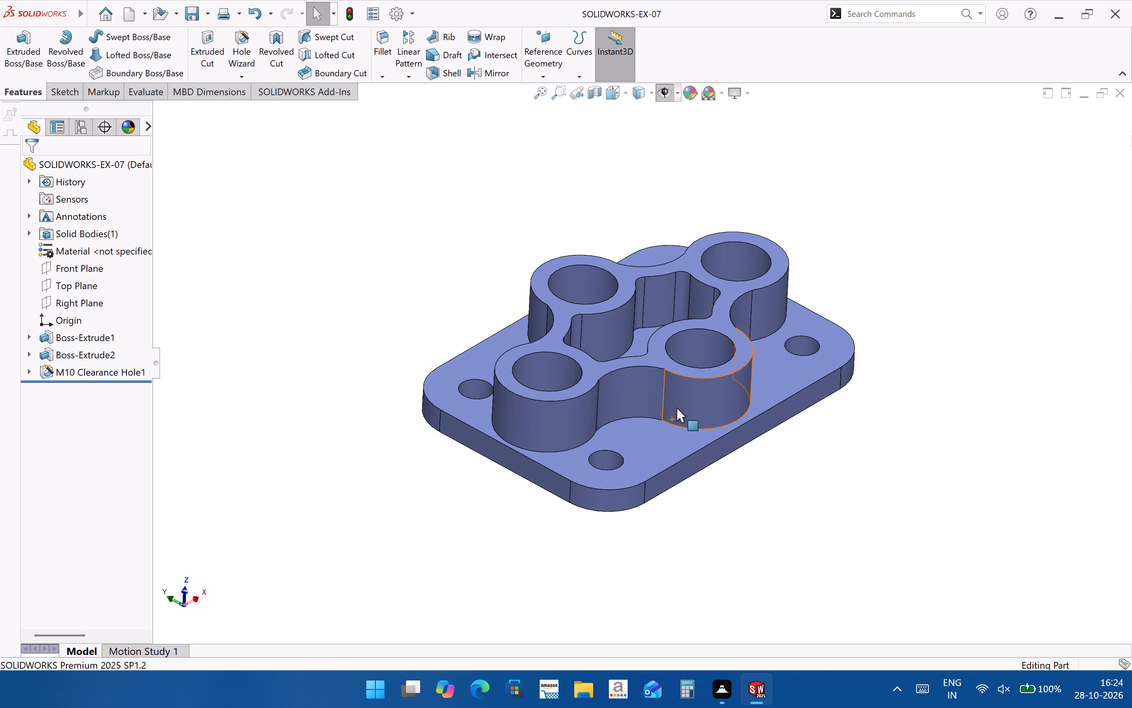
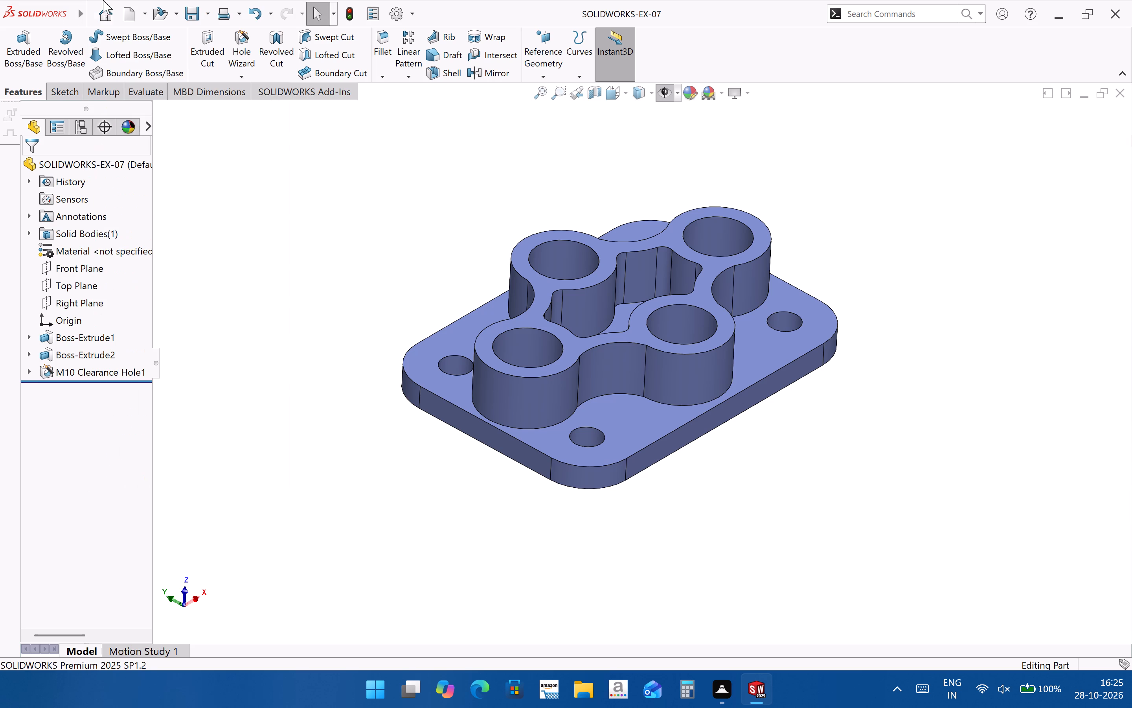
Create a new drawing from the Drawing template with the sheet format displayed, loading the DEM FORMAT.slddrt sheet format.
left_click(107, 38)
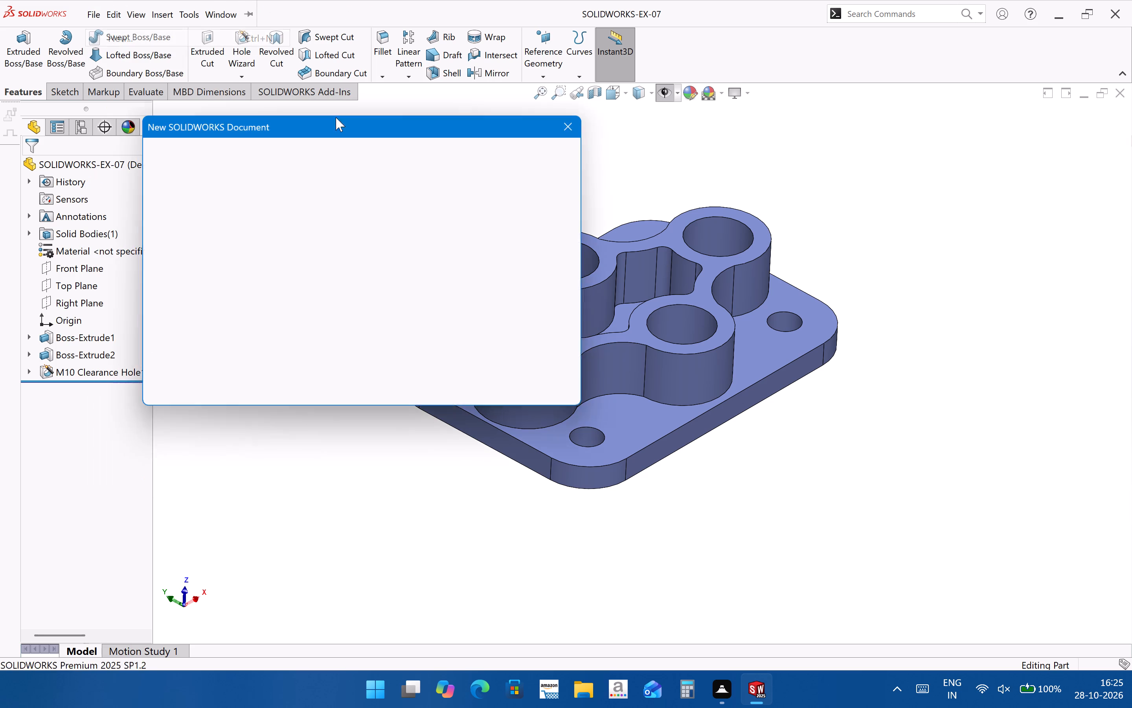
left_click(275, 183)
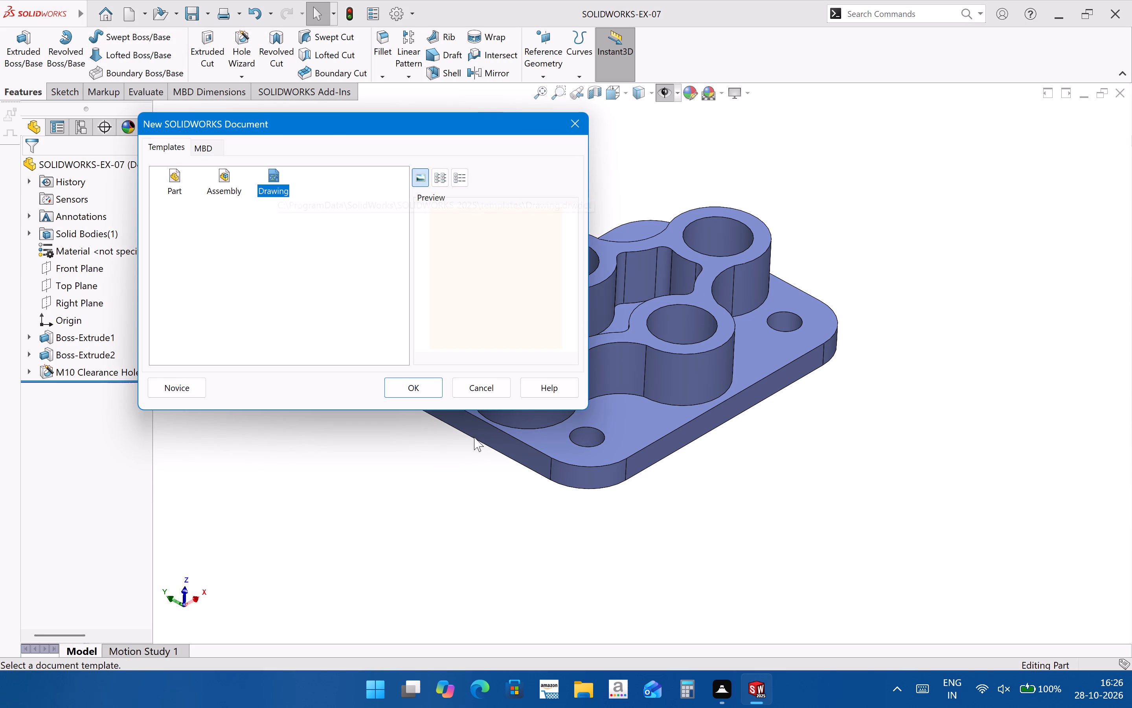
left_click(432, 392)
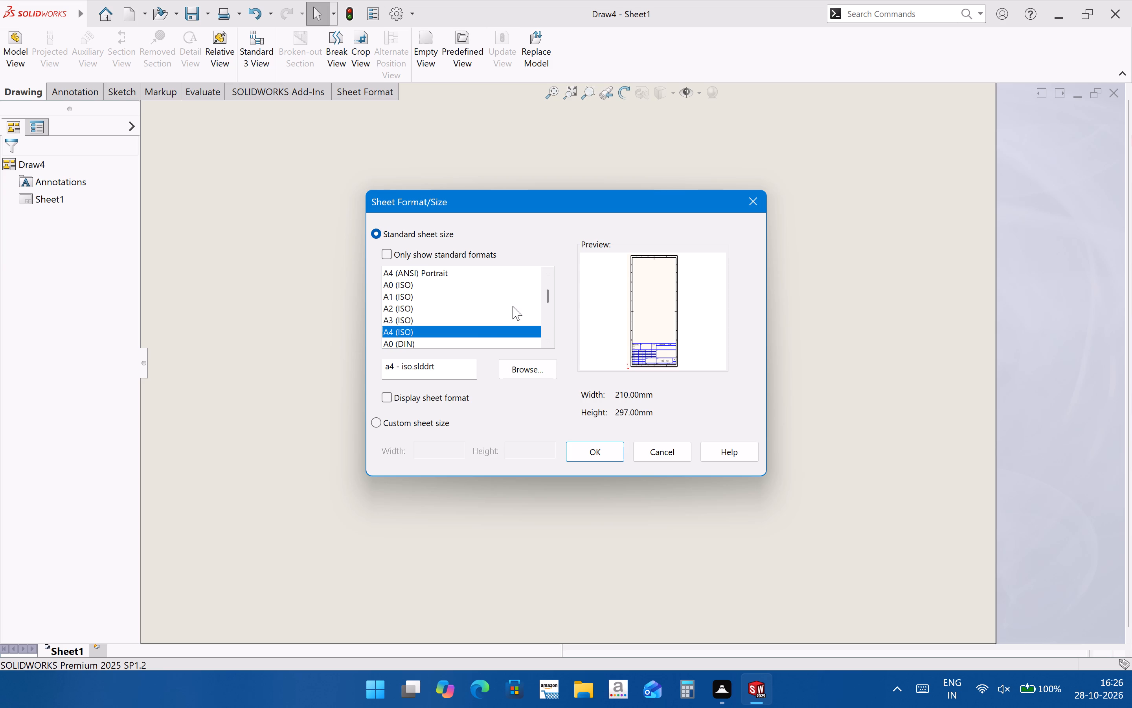
left_click(428, 398)
left_click(548, 371)
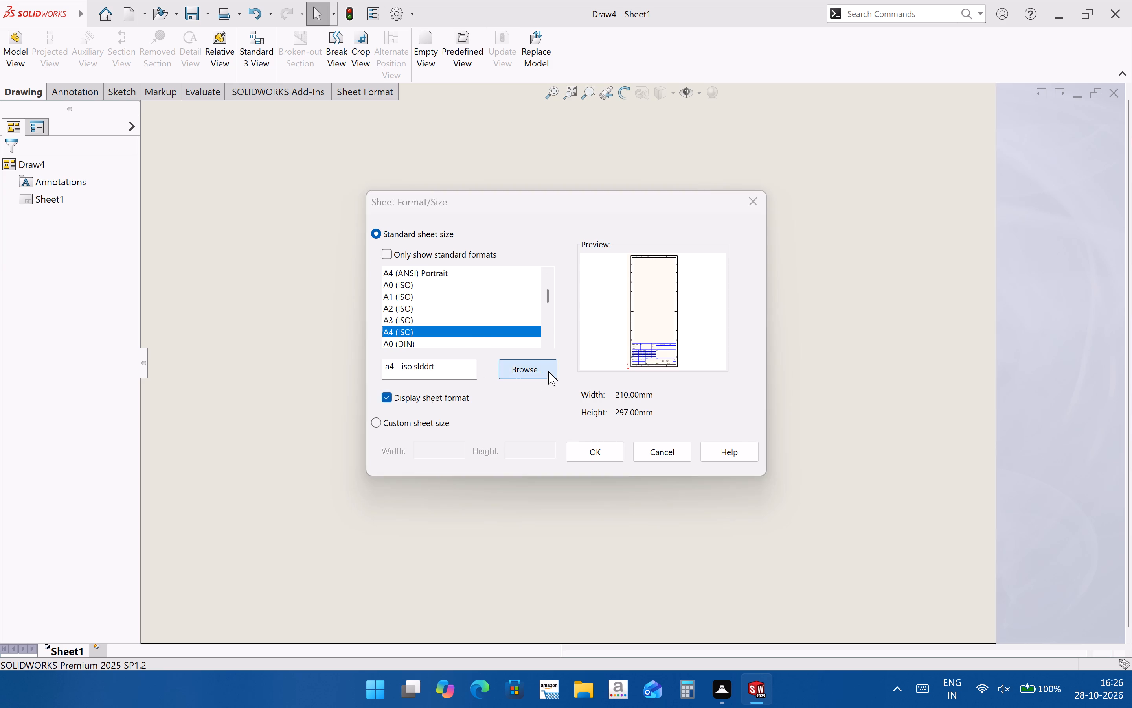
scroll(680, 361, "down", 10)
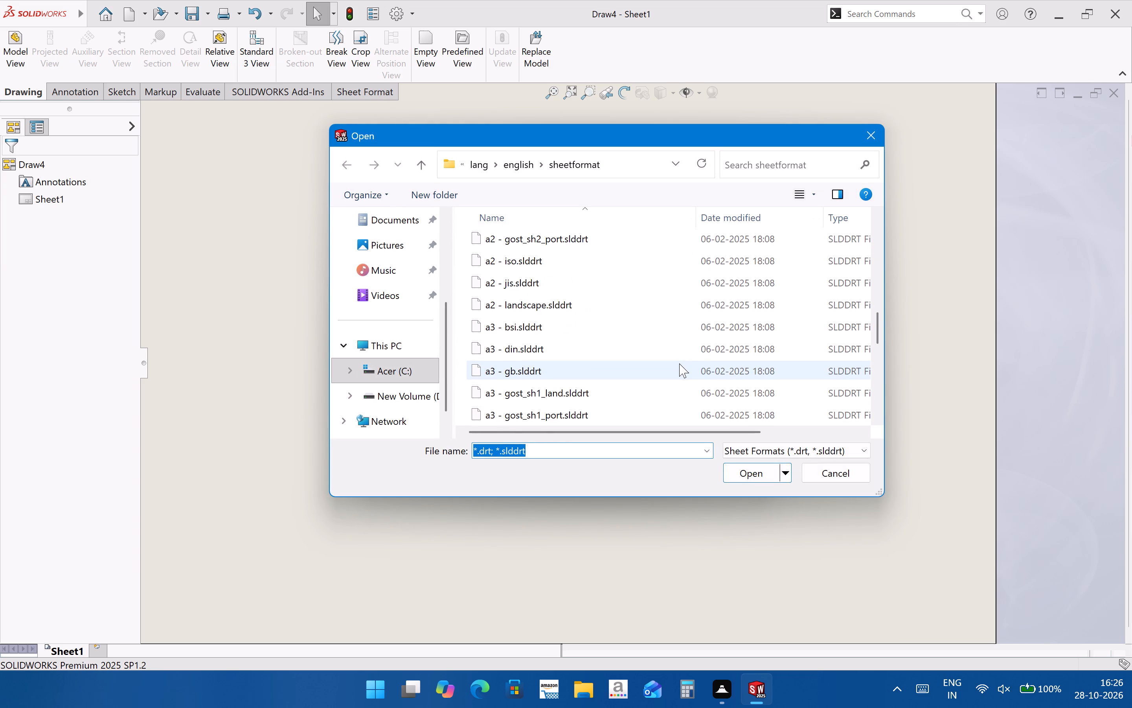
scroll(679, 363, "down", 7)
left_click(683, 401)
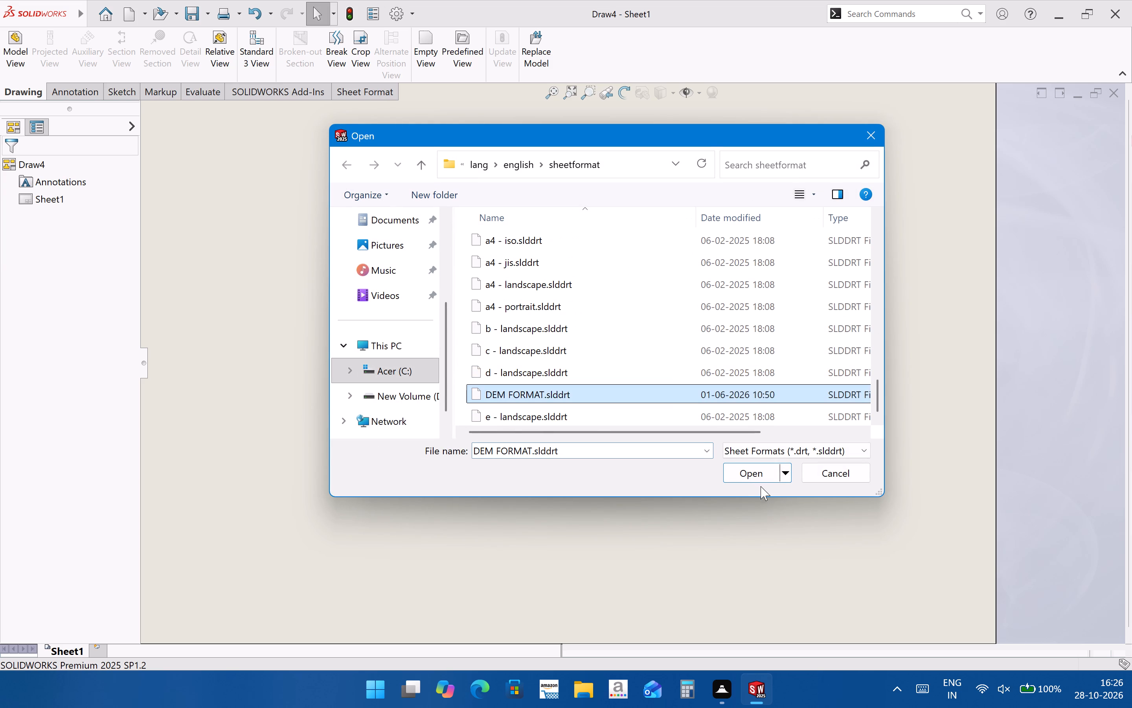
left_click(753, 473)
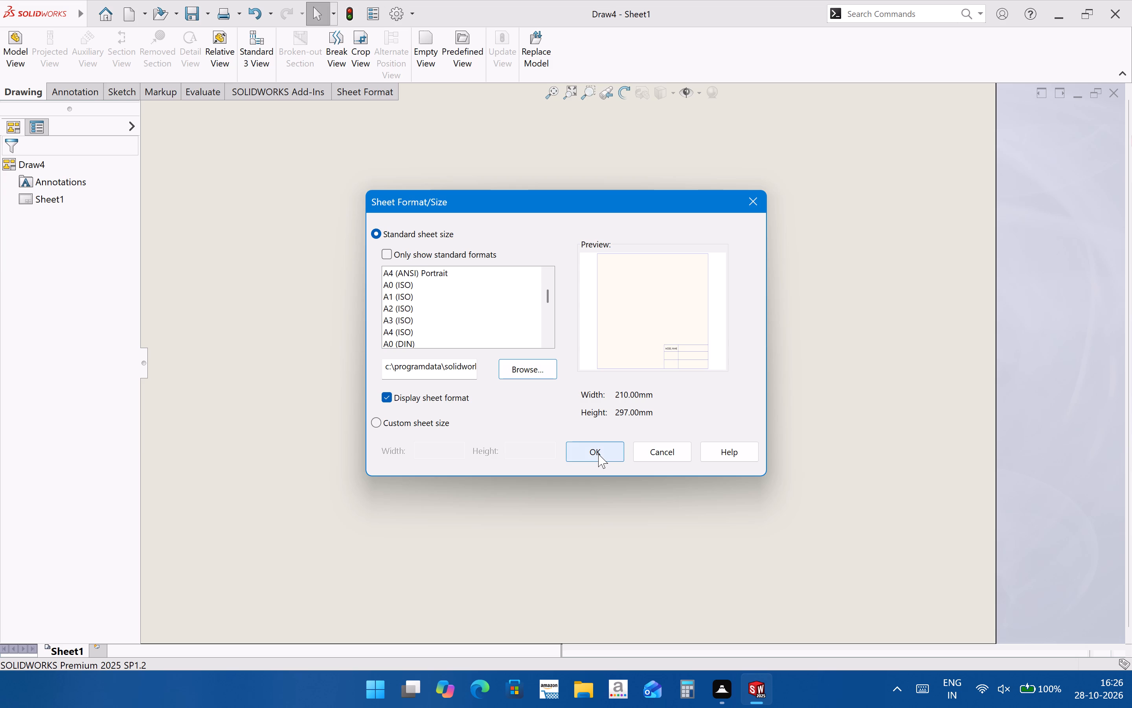
left_click(598, 454)
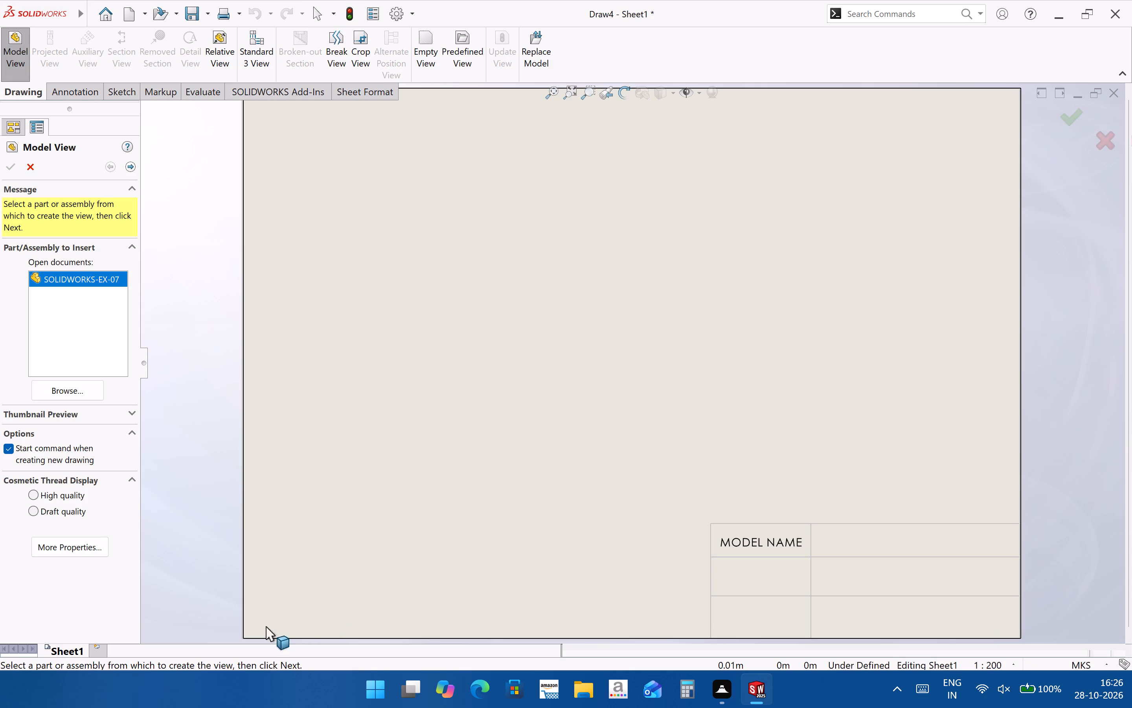
Leave the model view insertion and open the sheet format for editing.
right_click(76, 649)
left_click(147, 538)
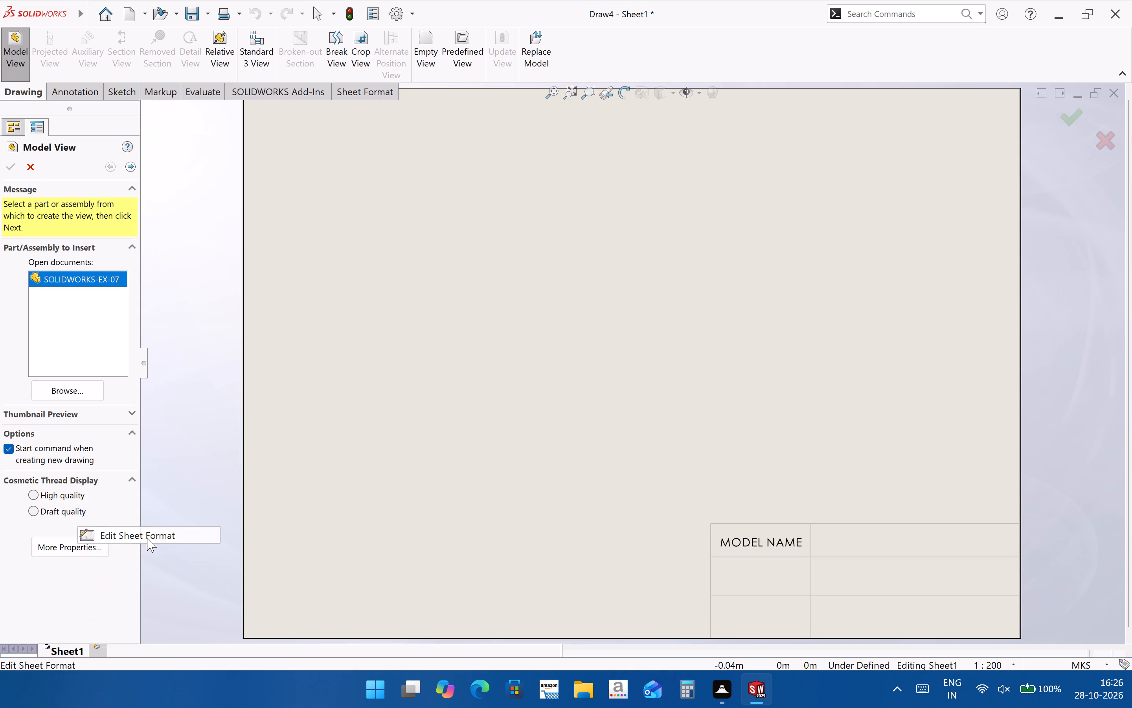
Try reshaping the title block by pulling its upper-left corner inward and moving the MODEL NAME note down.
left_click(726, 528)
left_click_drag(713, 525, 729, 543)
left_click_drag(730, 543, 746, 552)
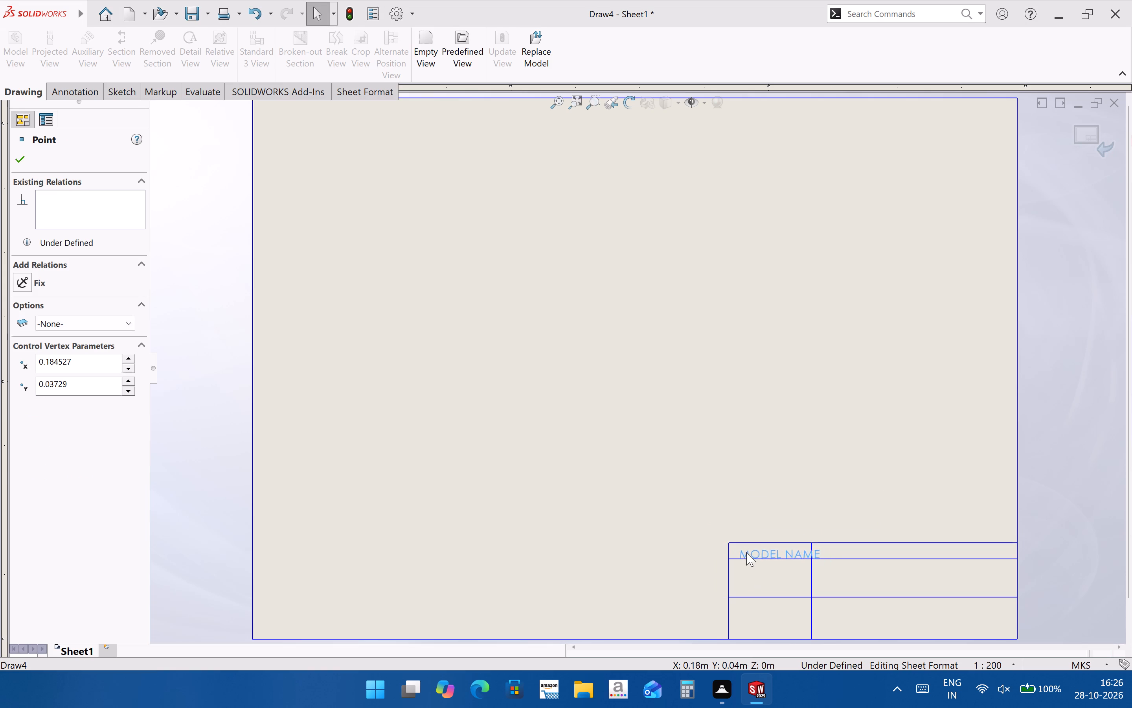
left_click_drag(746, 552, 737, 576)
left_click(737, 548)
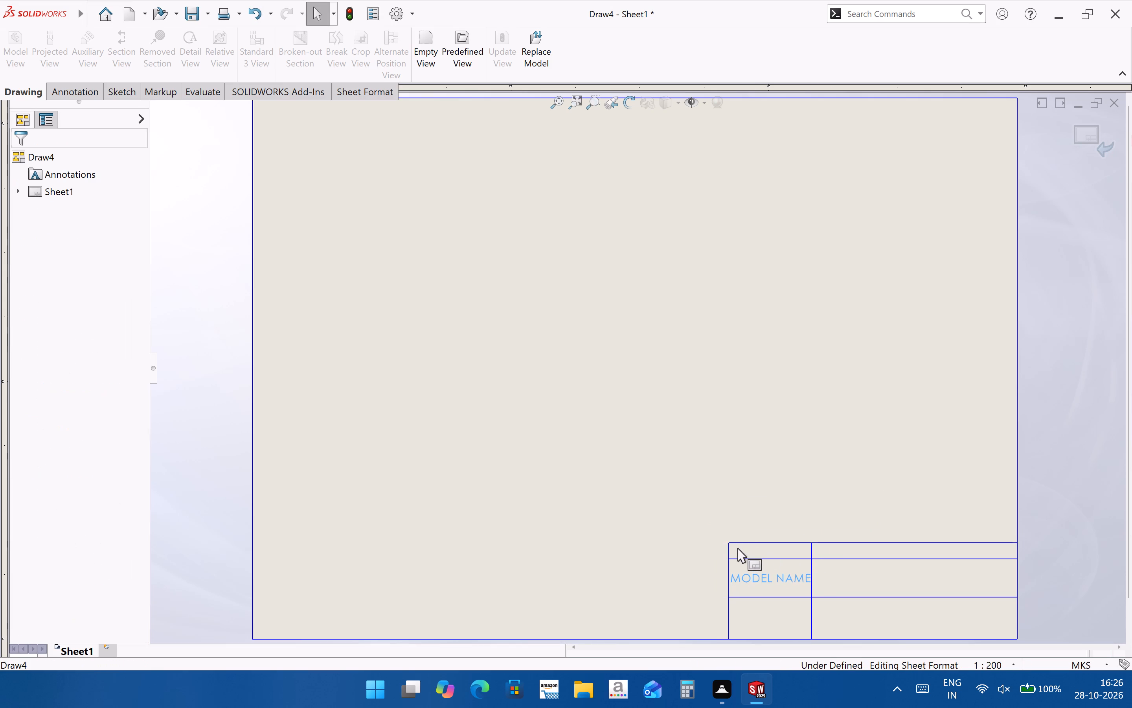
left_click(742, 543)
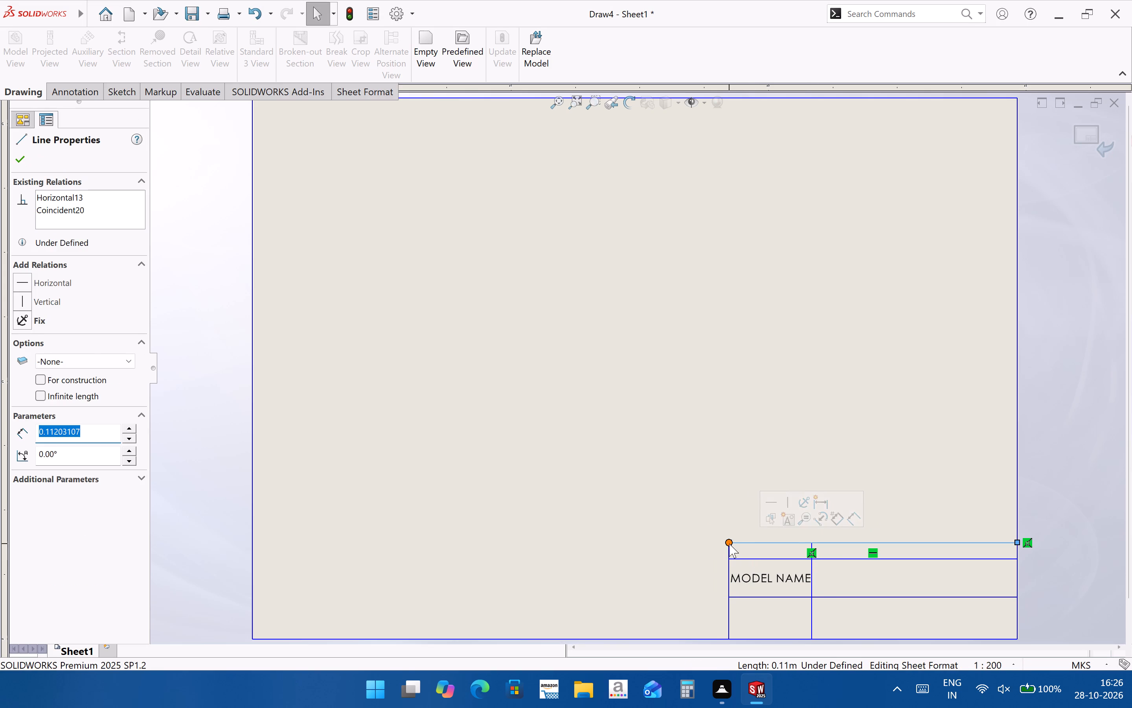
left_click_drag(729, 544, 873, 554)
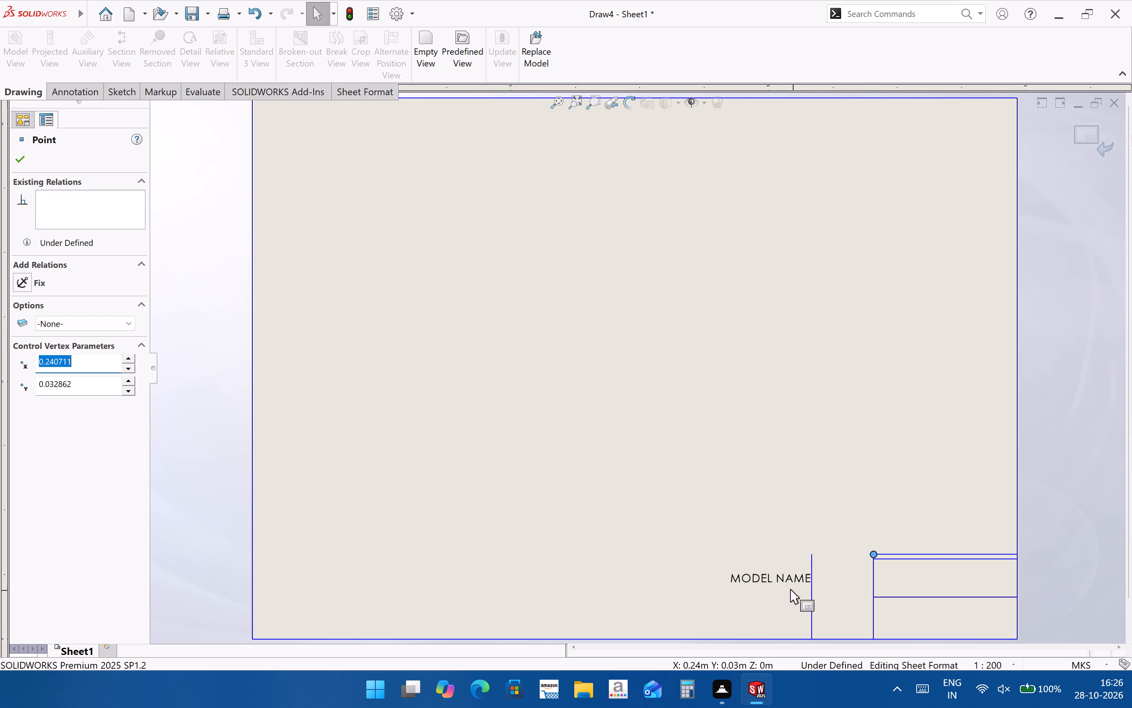
Delete the title block's horizontal and vertical lines and the MODEL NAME note, keeping the outer sheet border.
key("Delete")
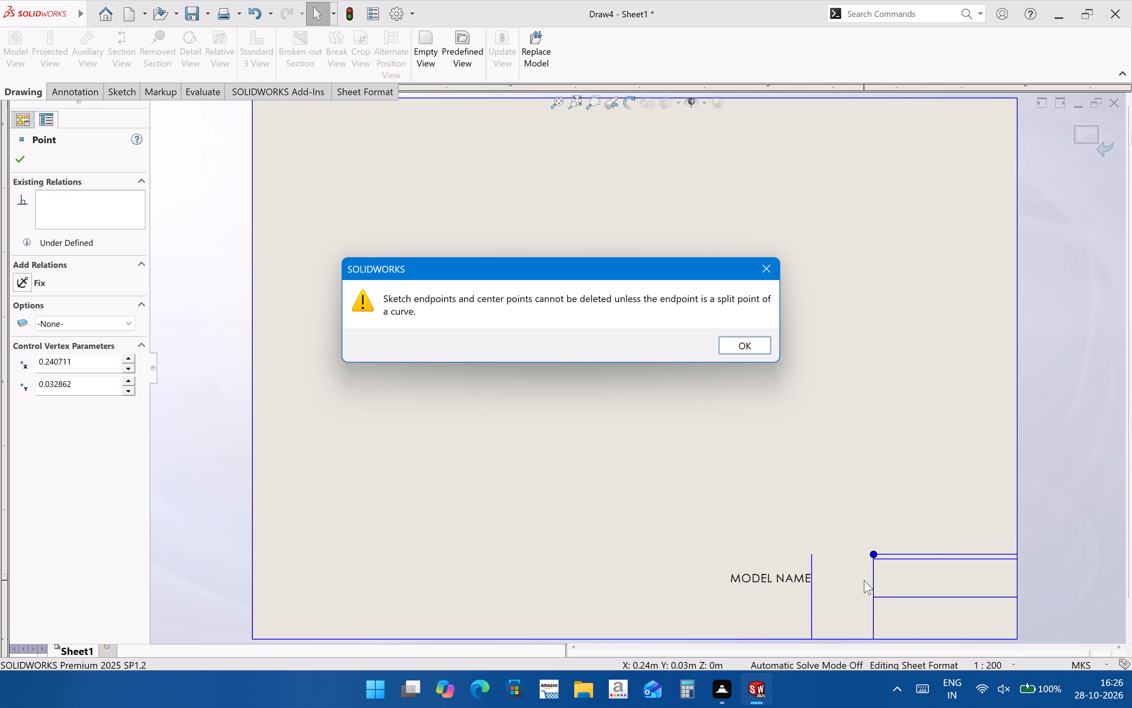
left_click(742, 345)
left_click(866, 560)
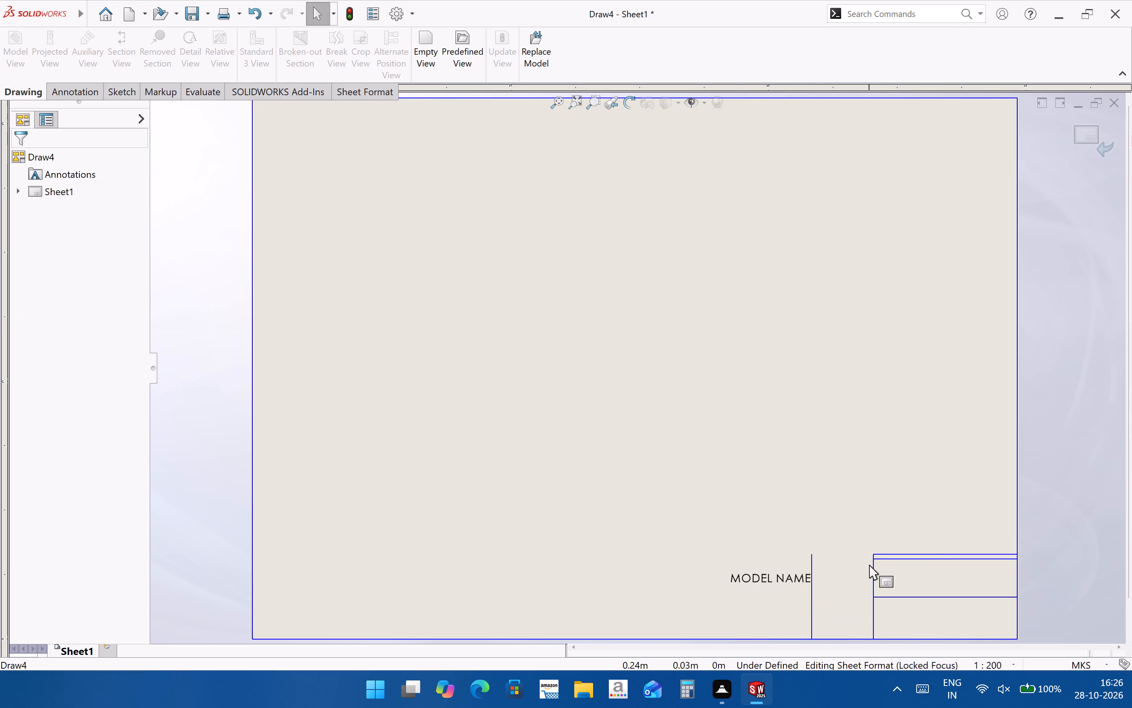
left_click(869, 565)
left_click(871, 566)
key("Delete")
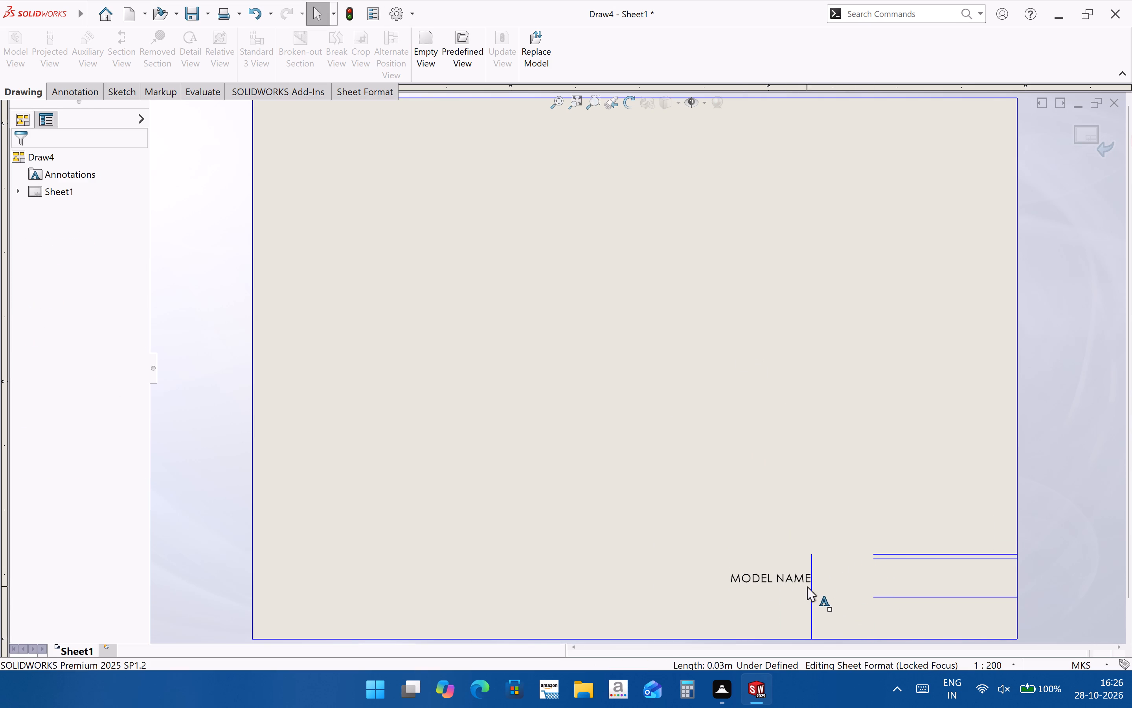
left_click(811, 586)
key("Delete")
left_click(812, 599)
key("Delete")
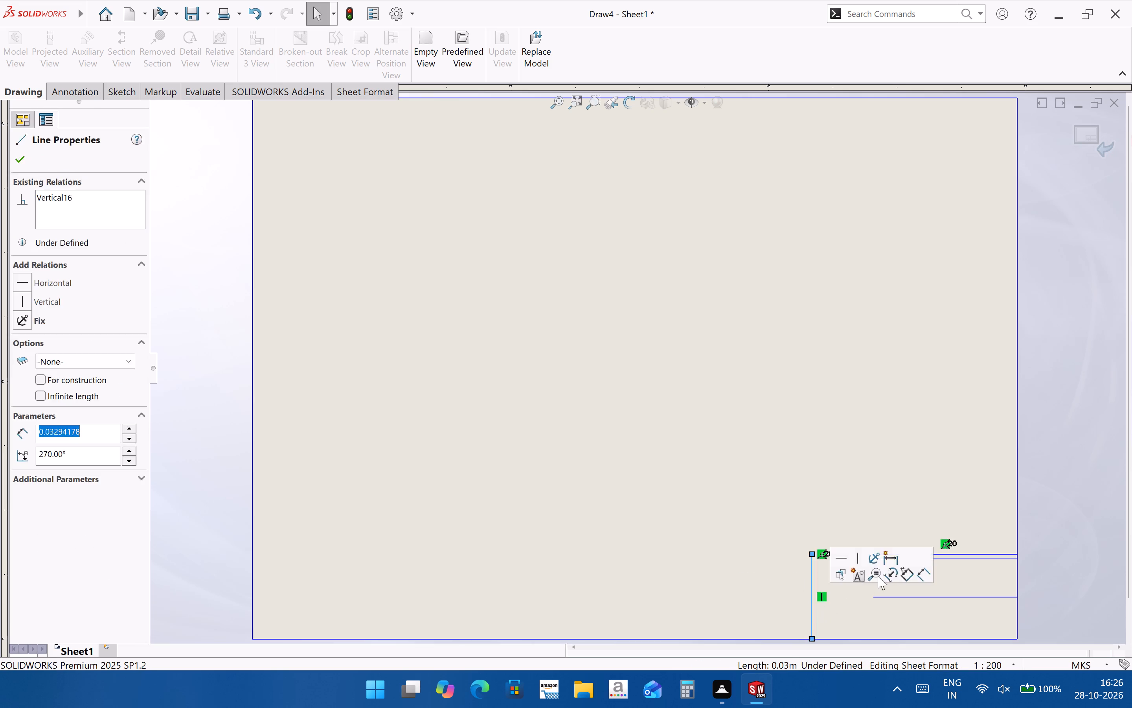
left_click(901, 560)
key("Delete")
left_click(902, 553)
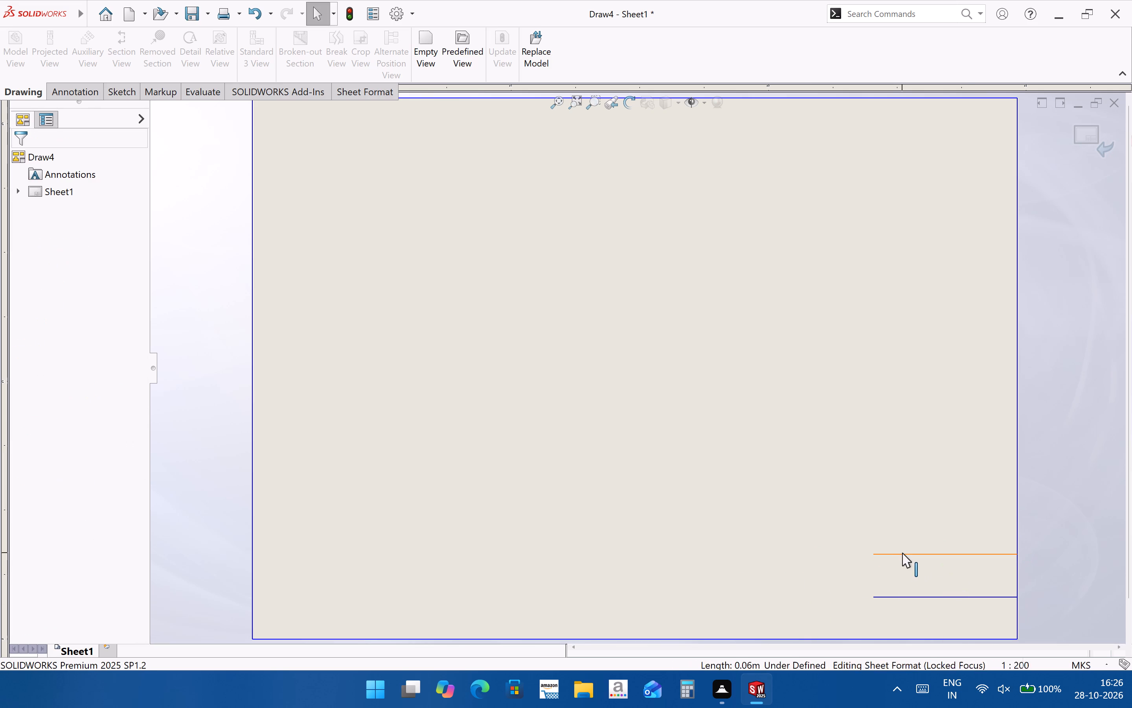
key("Delete")
left_click(917, 597)
key("Delete")
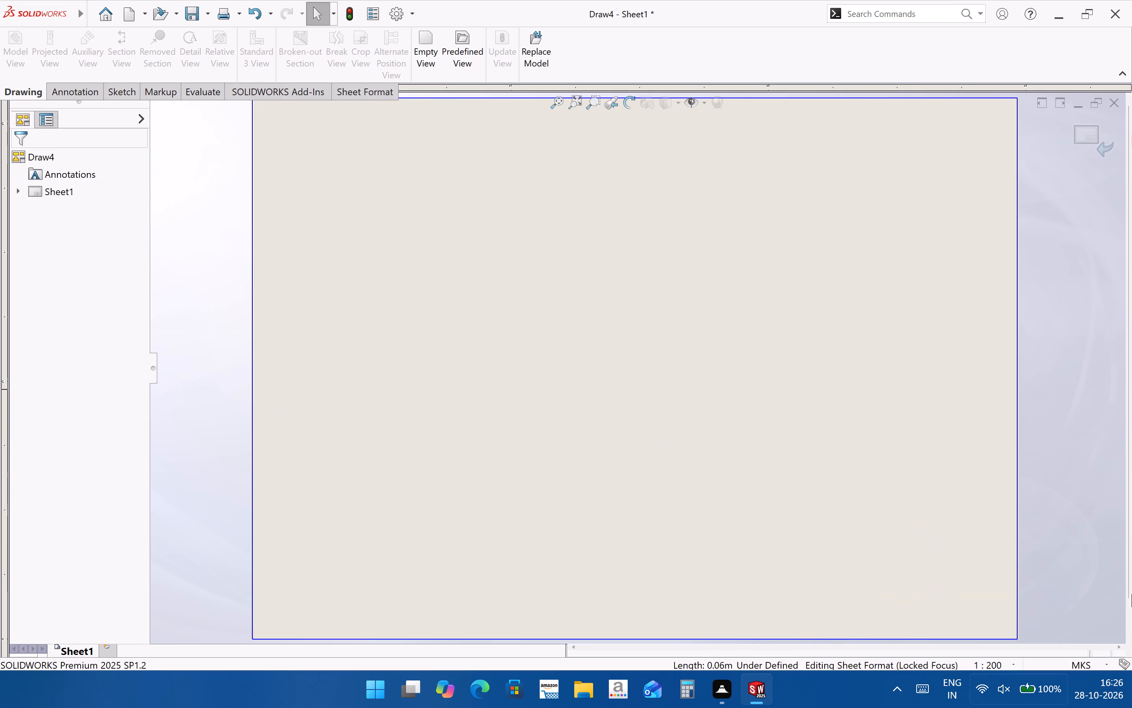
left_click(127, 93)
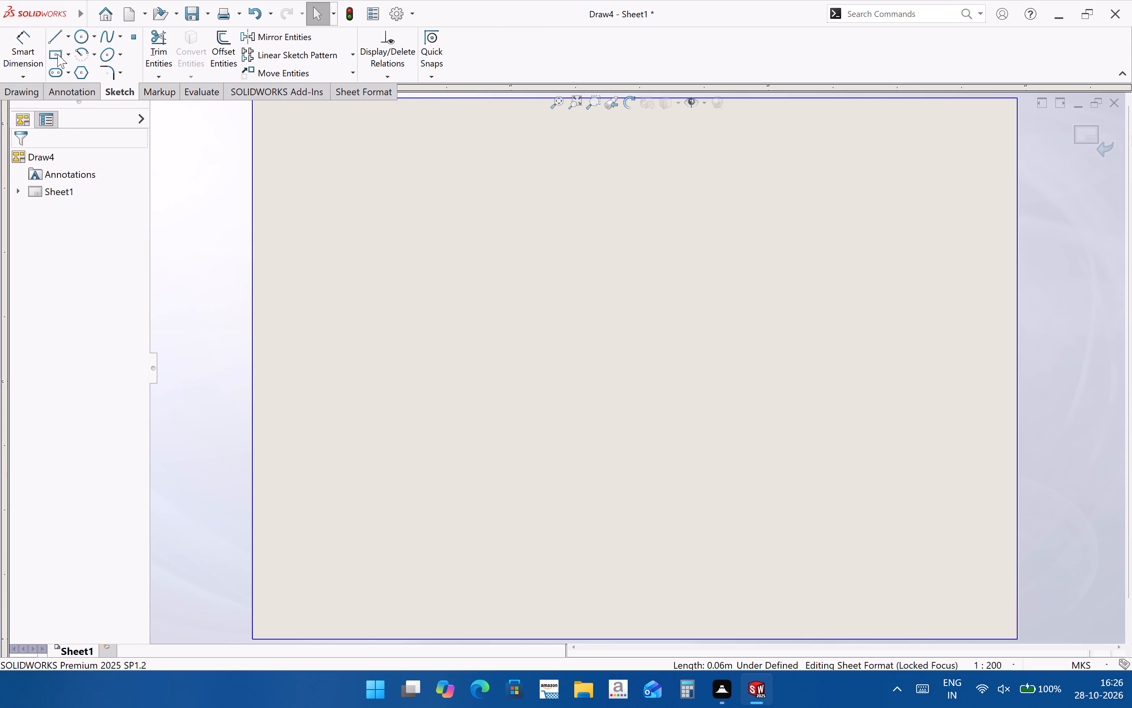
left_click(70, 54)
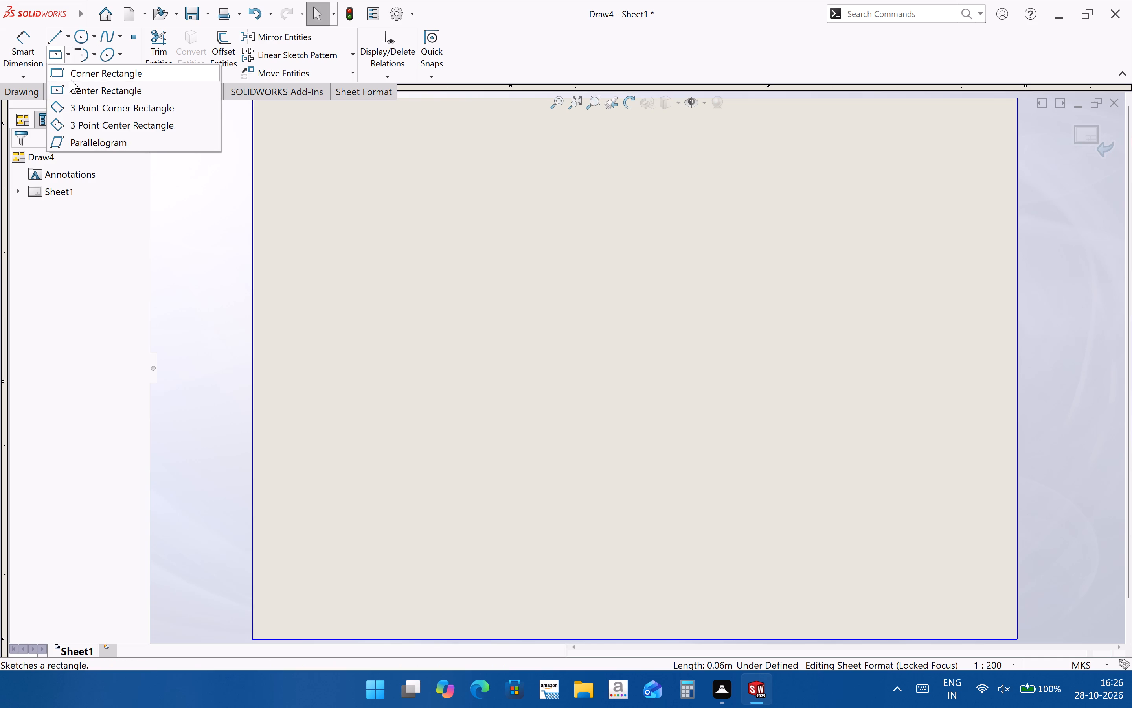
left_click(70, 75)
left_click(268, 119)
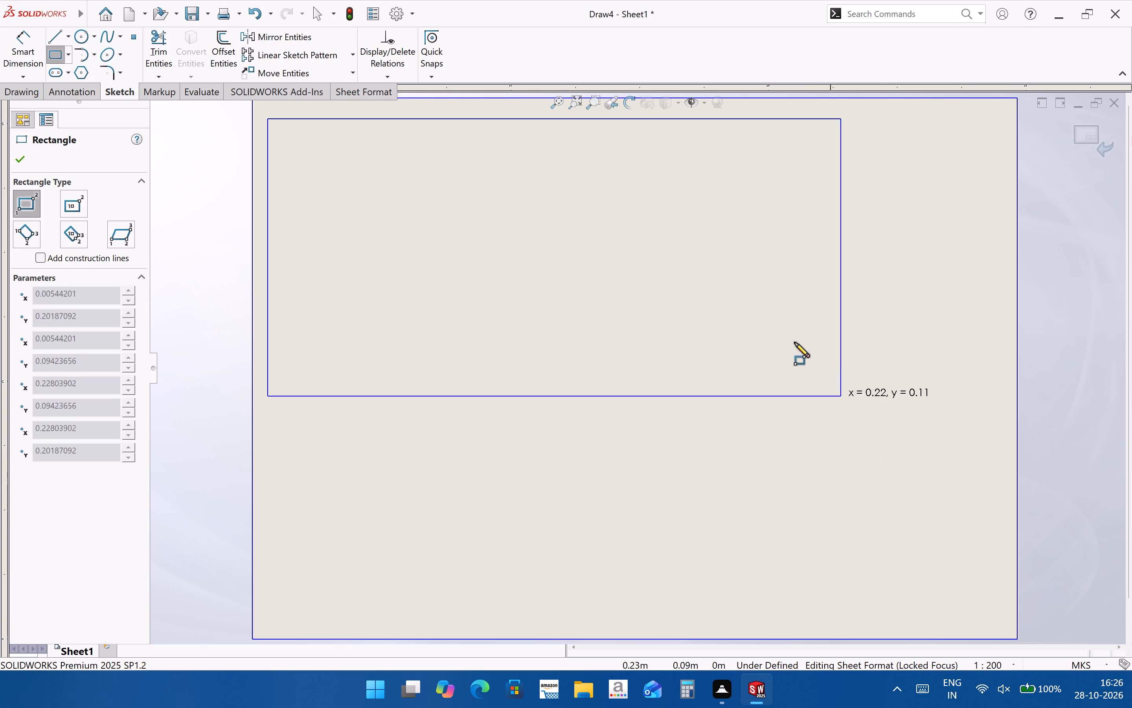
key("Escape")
Sketch a corner rectangle about 0.29 by 0.20 m just inside the outer sheet border as an inner frame.
left_click(72, 55)
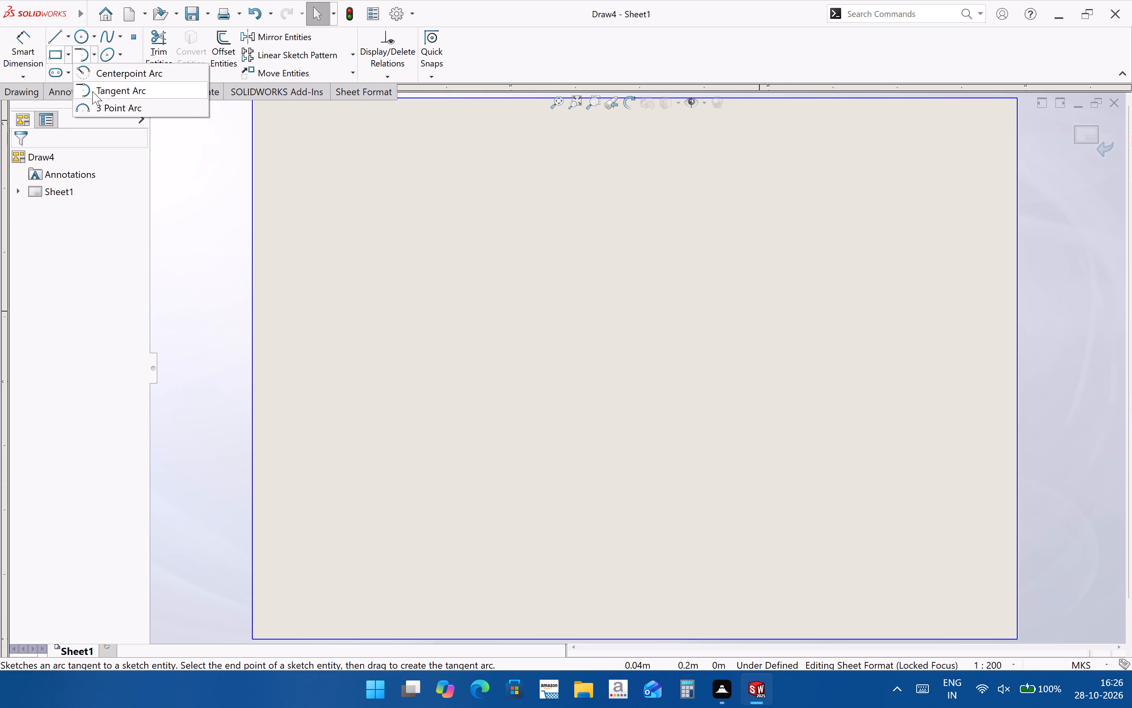
left_click(74, 72)
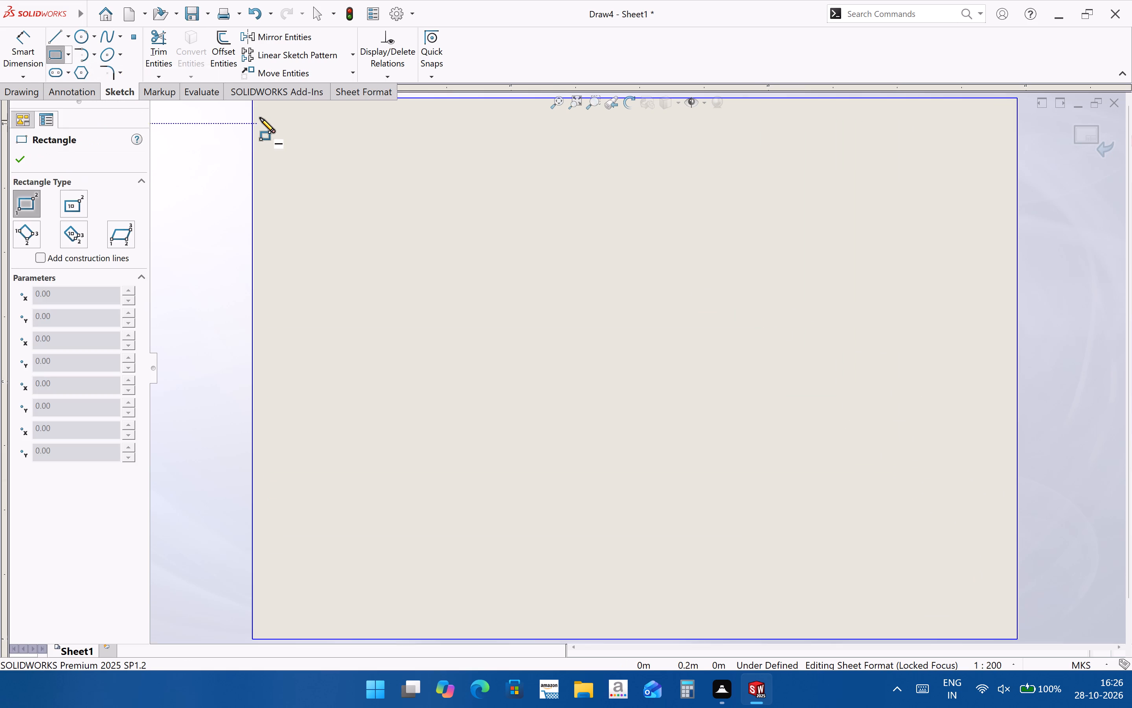
left_click(261, 107)
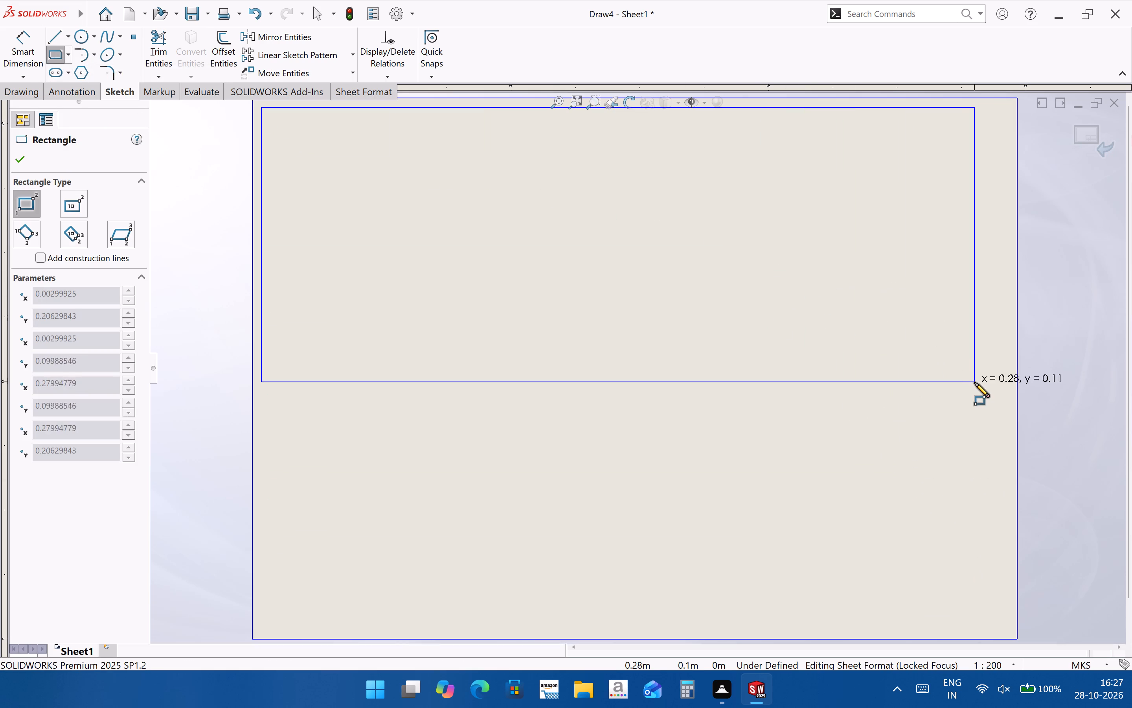
left_click(1007, 631)
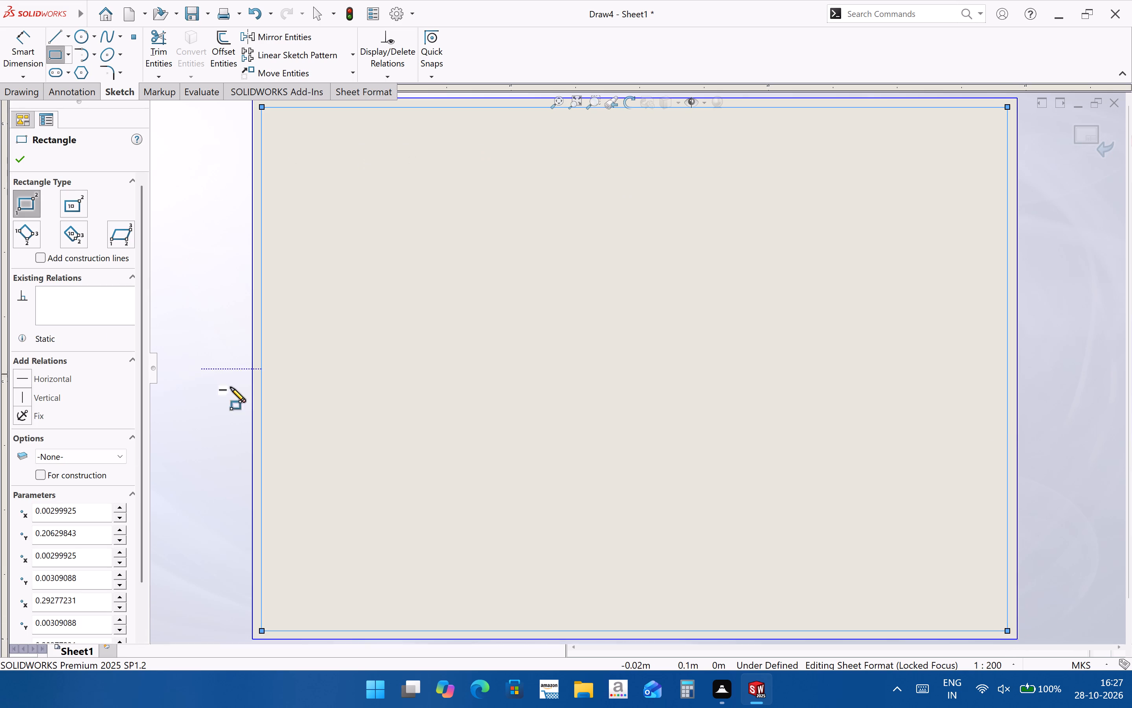
key("Escape")
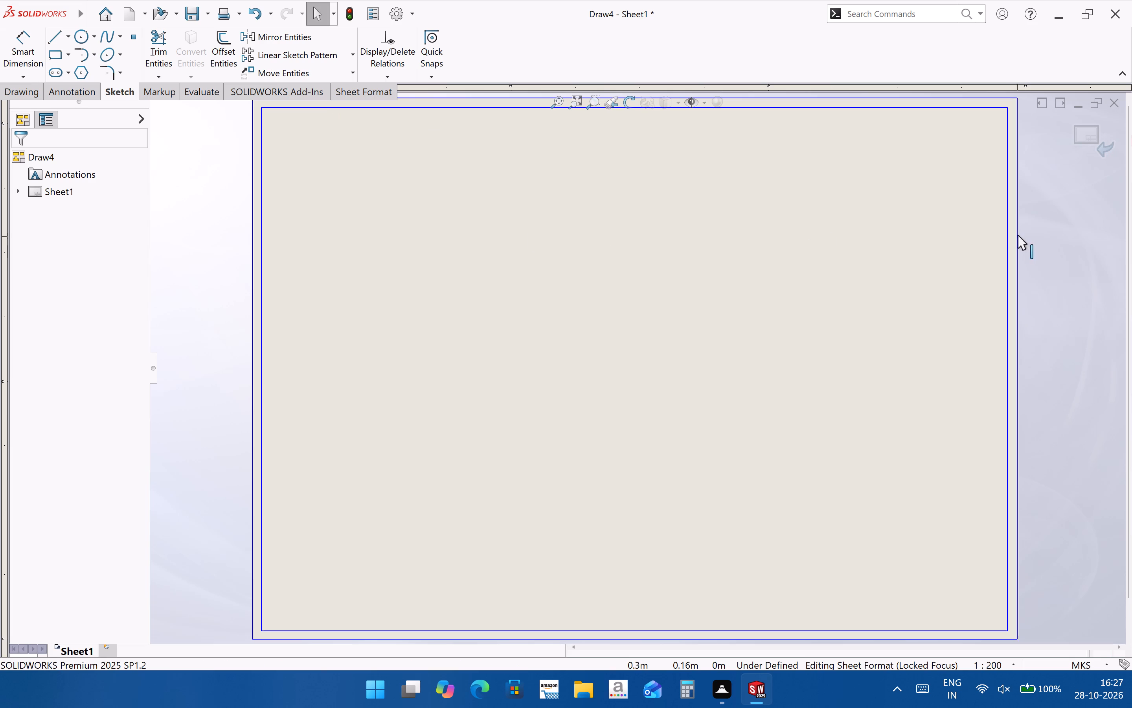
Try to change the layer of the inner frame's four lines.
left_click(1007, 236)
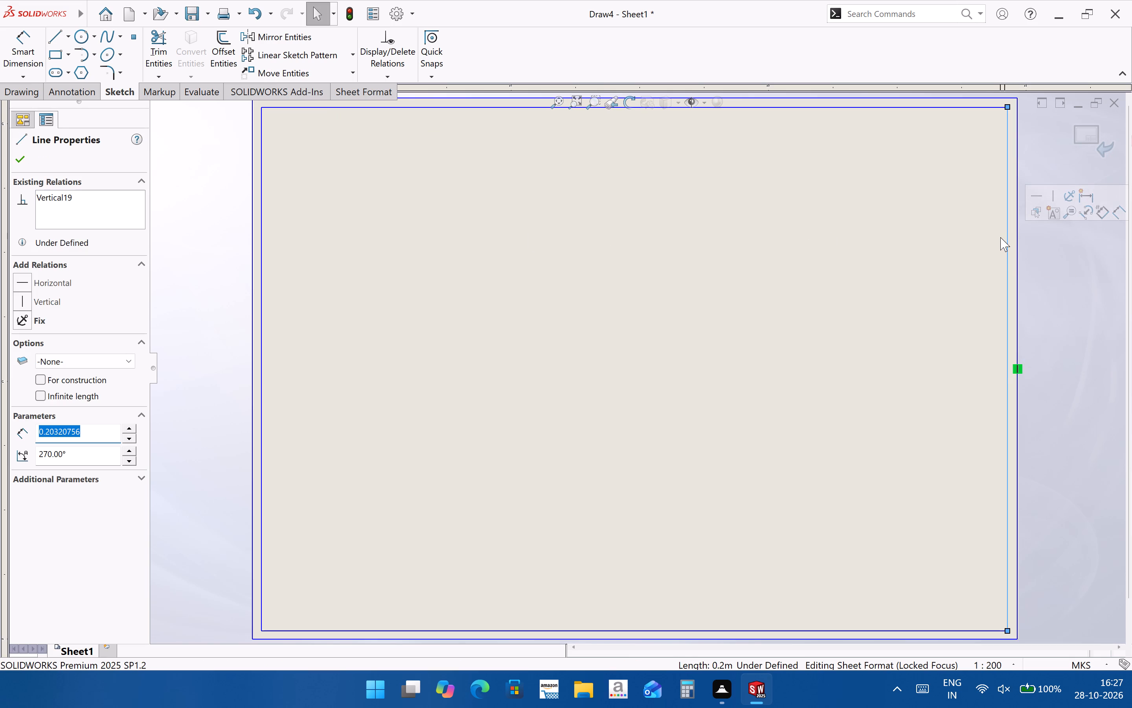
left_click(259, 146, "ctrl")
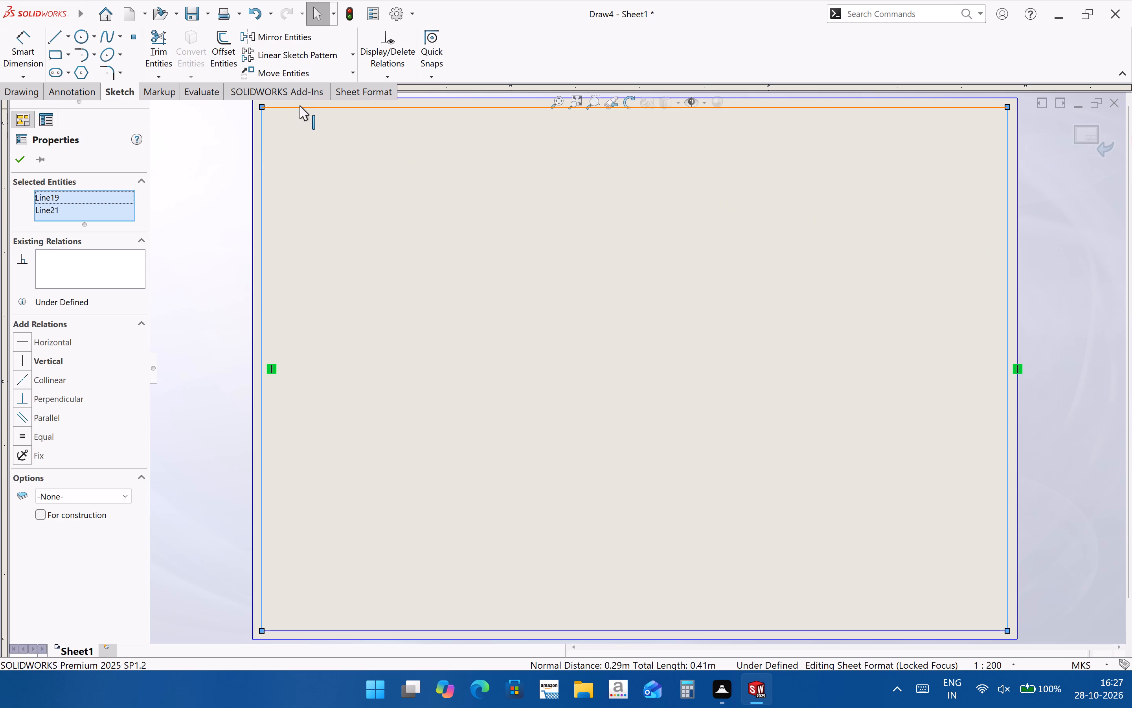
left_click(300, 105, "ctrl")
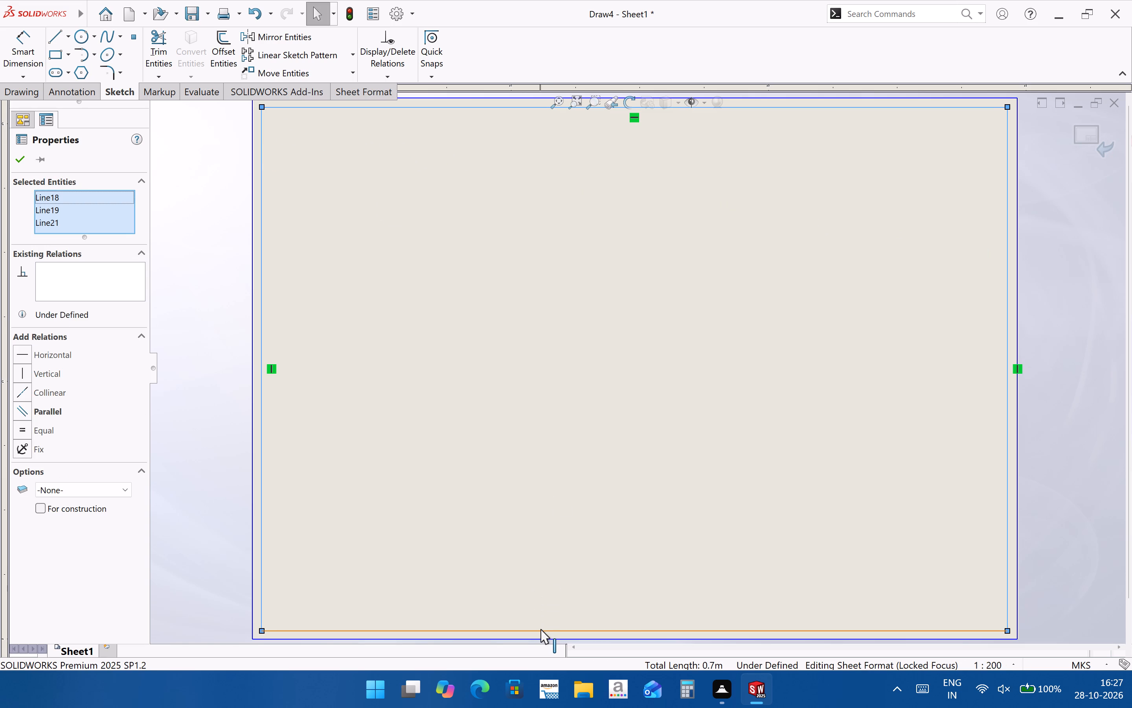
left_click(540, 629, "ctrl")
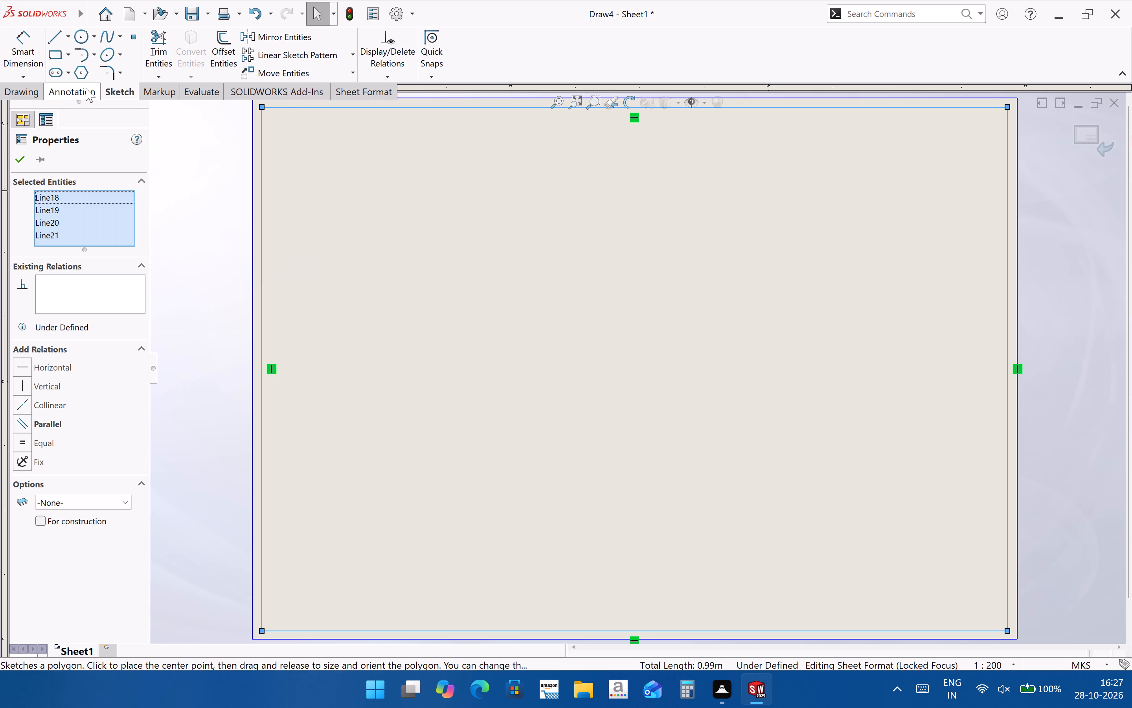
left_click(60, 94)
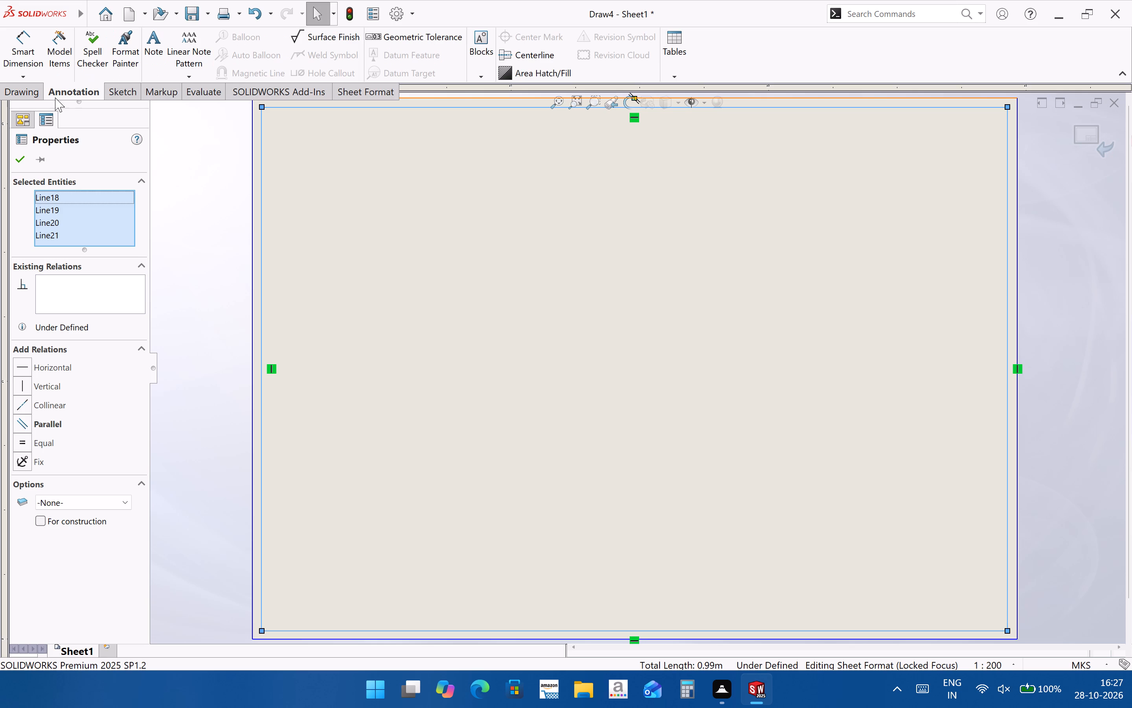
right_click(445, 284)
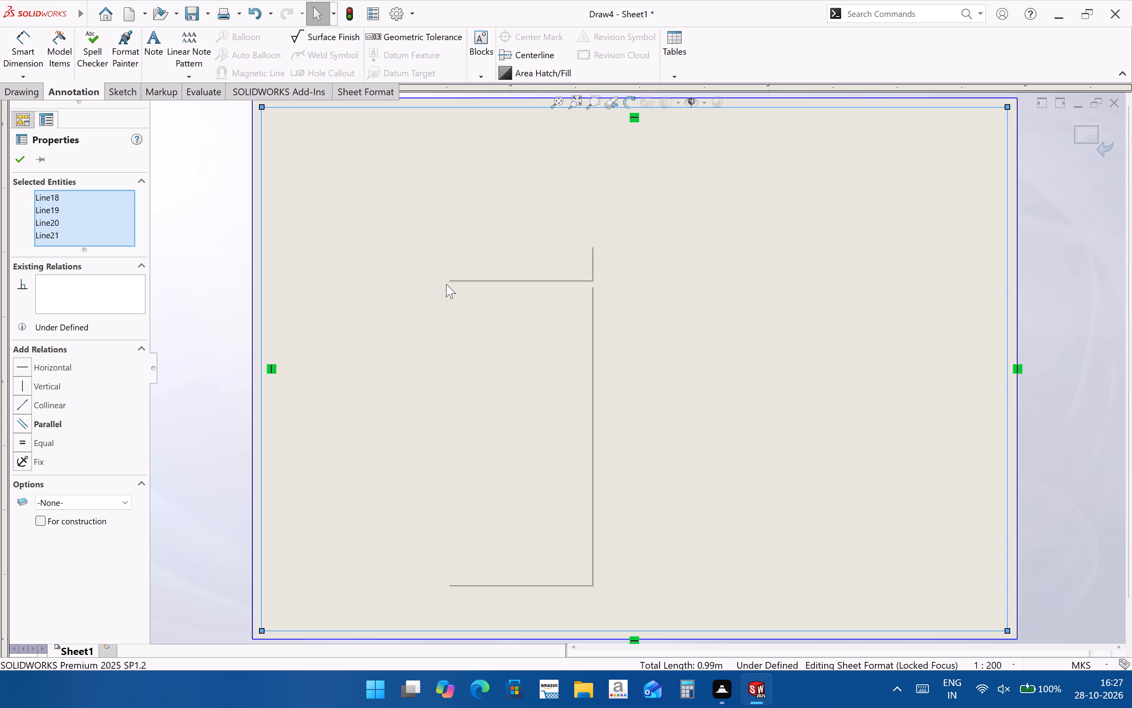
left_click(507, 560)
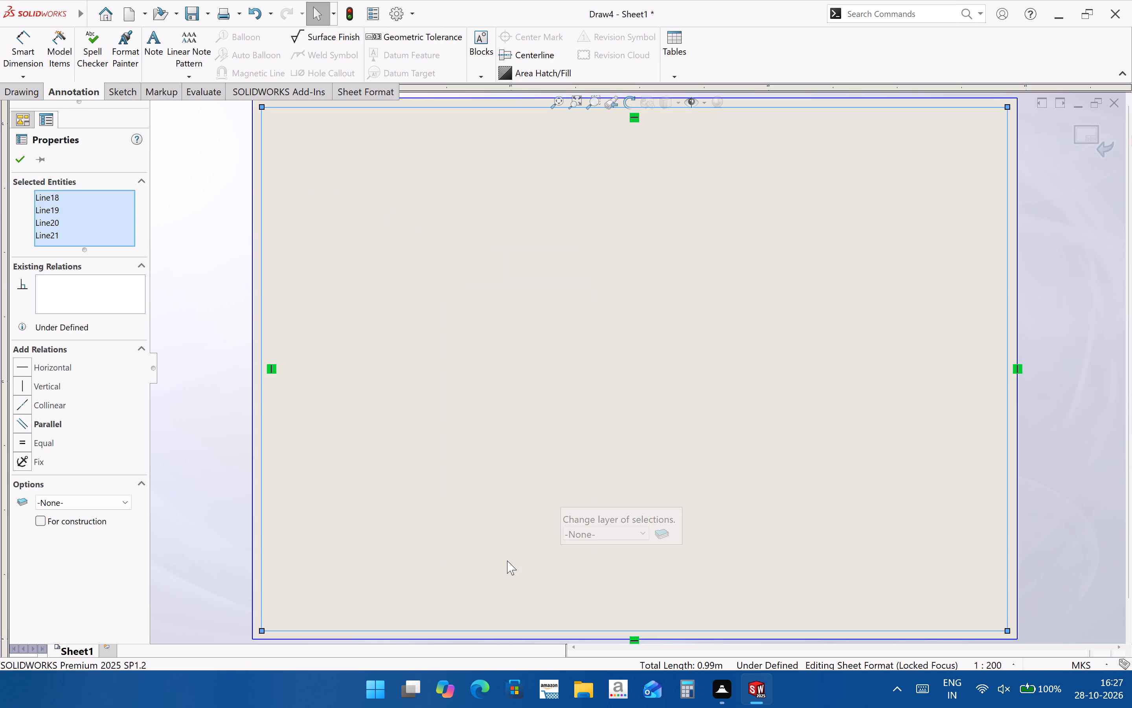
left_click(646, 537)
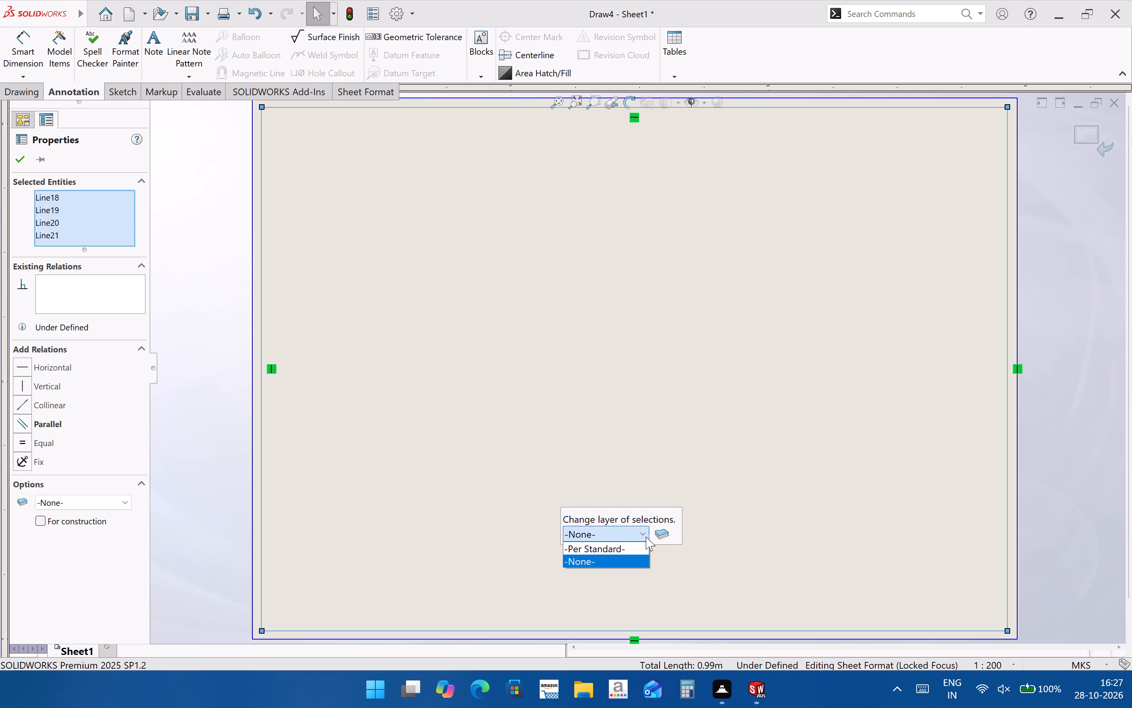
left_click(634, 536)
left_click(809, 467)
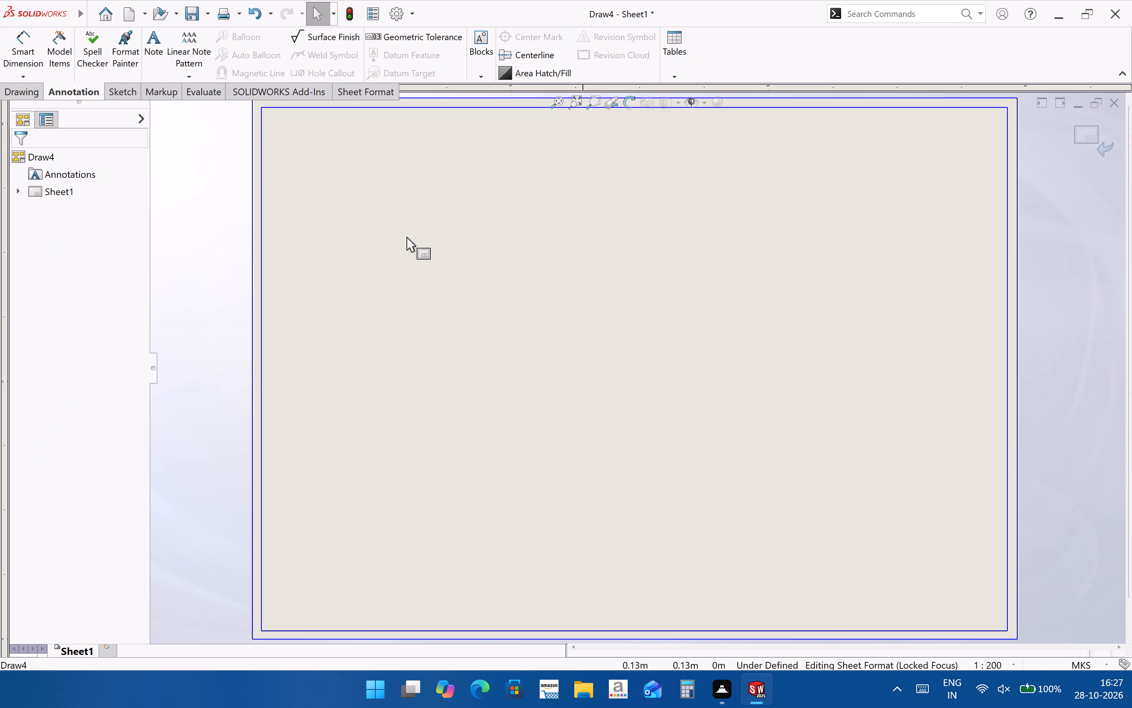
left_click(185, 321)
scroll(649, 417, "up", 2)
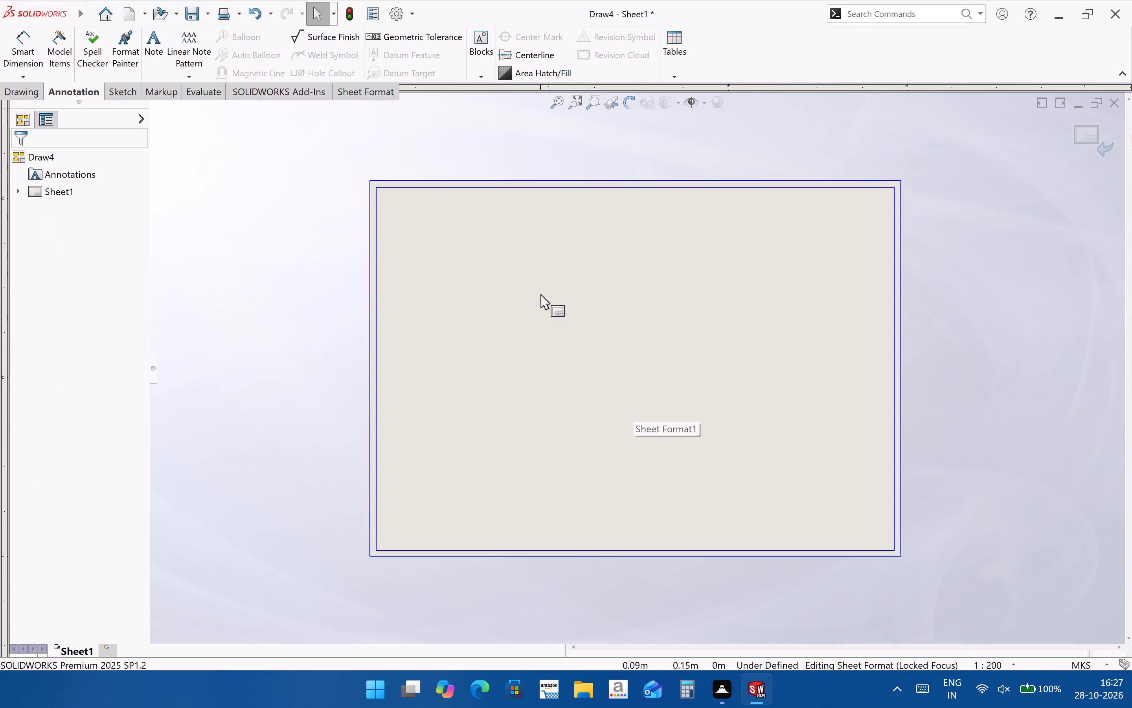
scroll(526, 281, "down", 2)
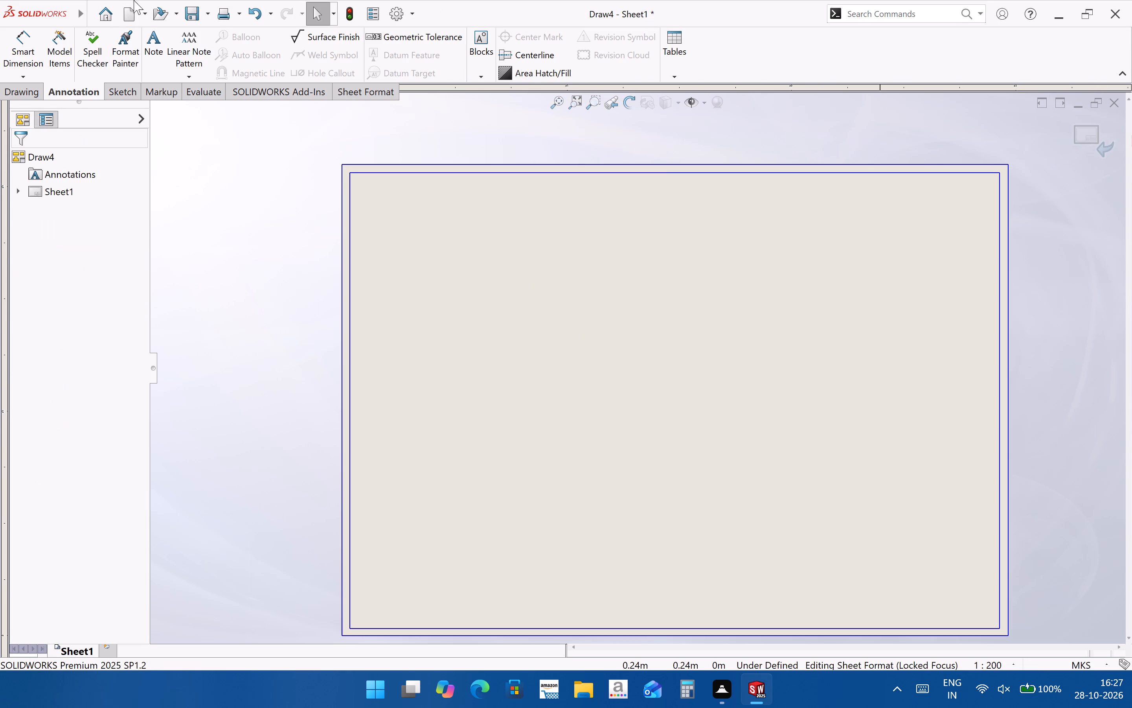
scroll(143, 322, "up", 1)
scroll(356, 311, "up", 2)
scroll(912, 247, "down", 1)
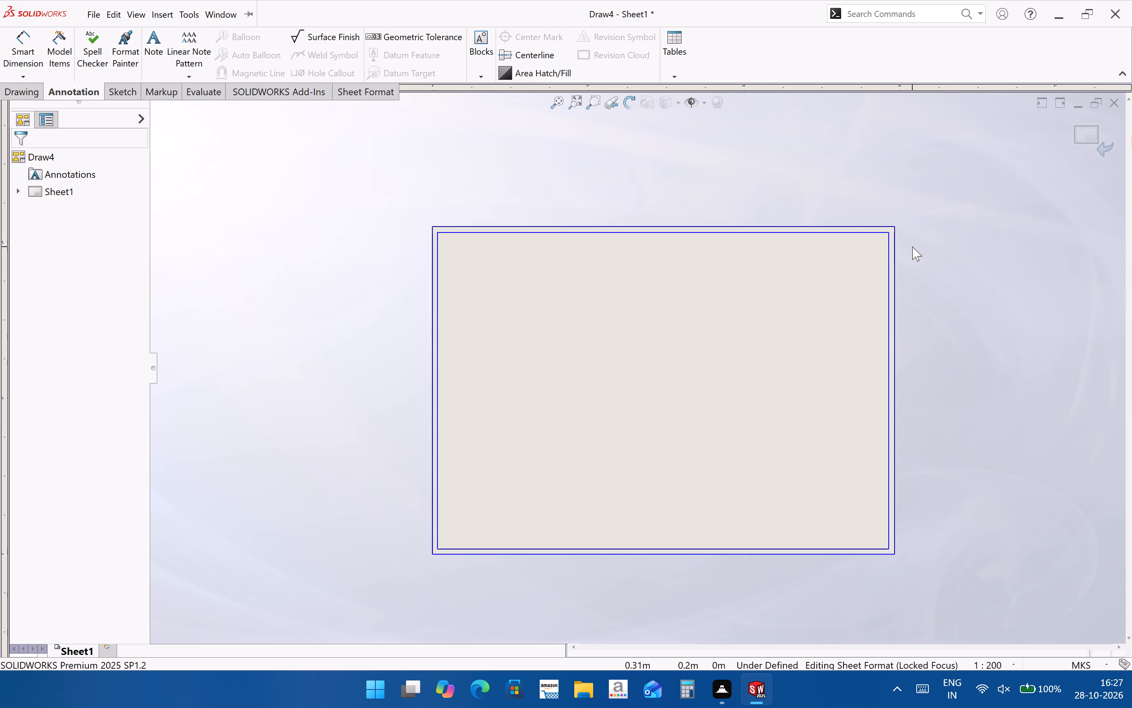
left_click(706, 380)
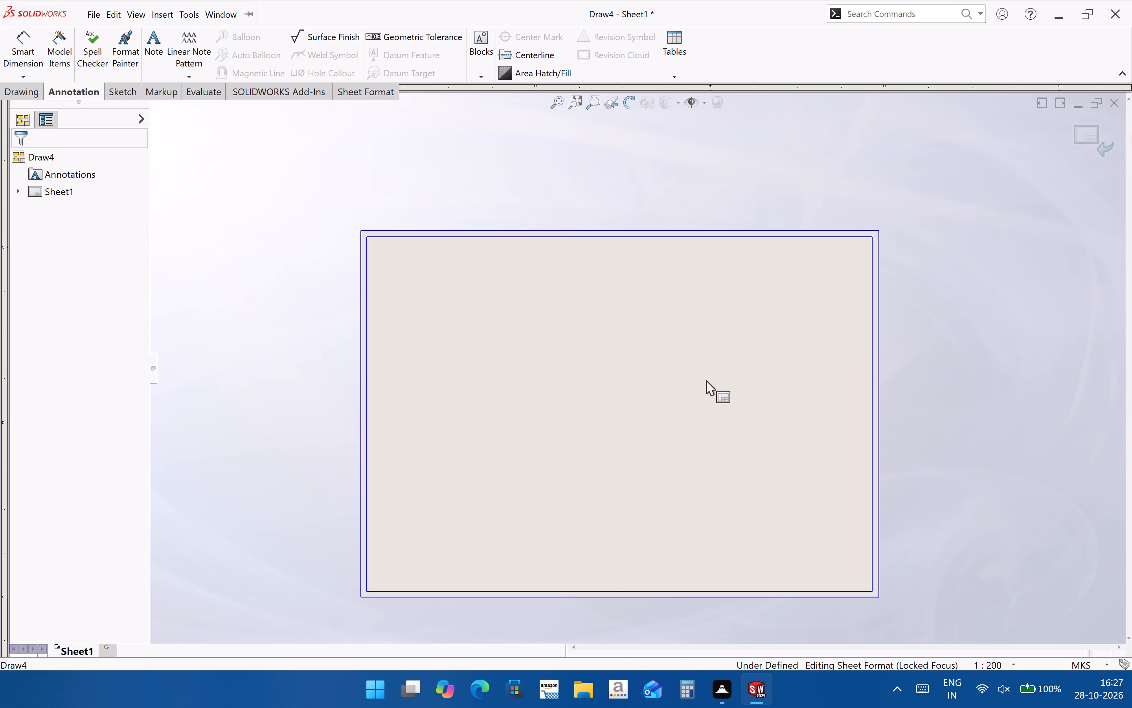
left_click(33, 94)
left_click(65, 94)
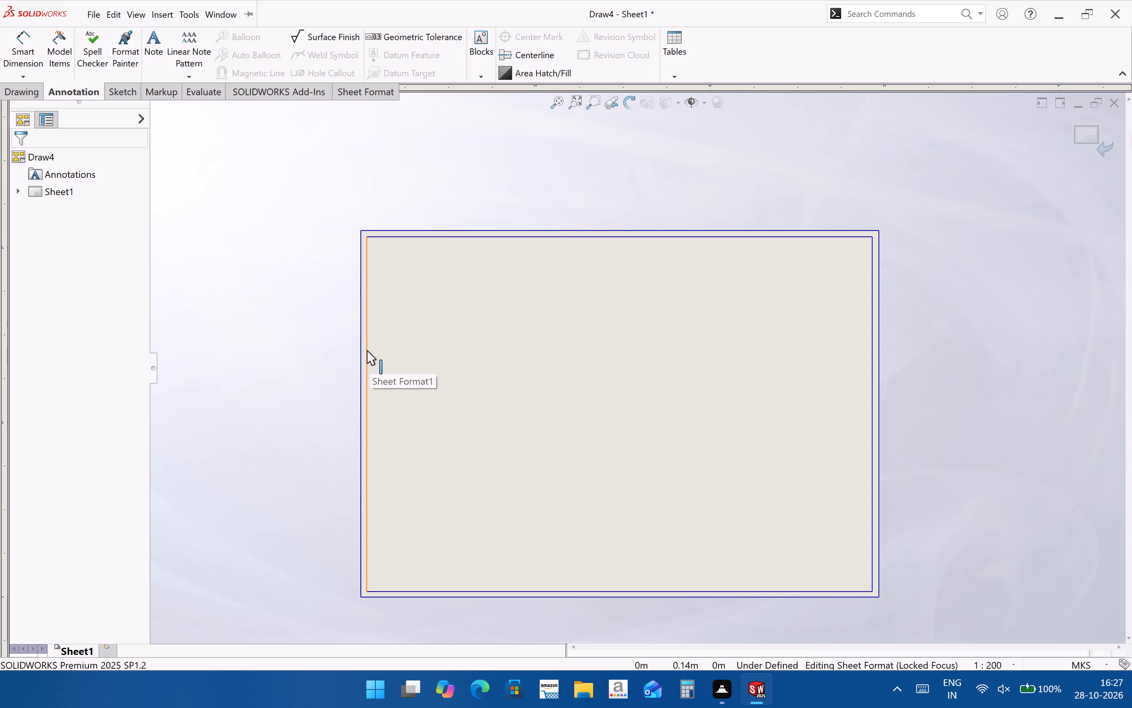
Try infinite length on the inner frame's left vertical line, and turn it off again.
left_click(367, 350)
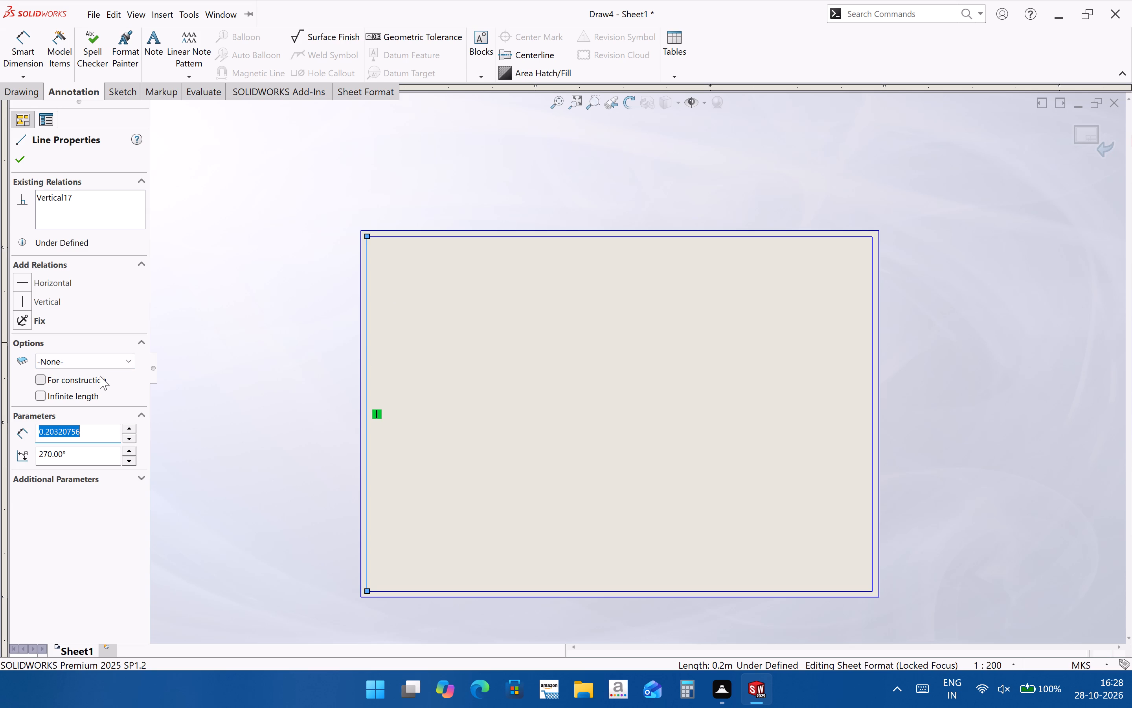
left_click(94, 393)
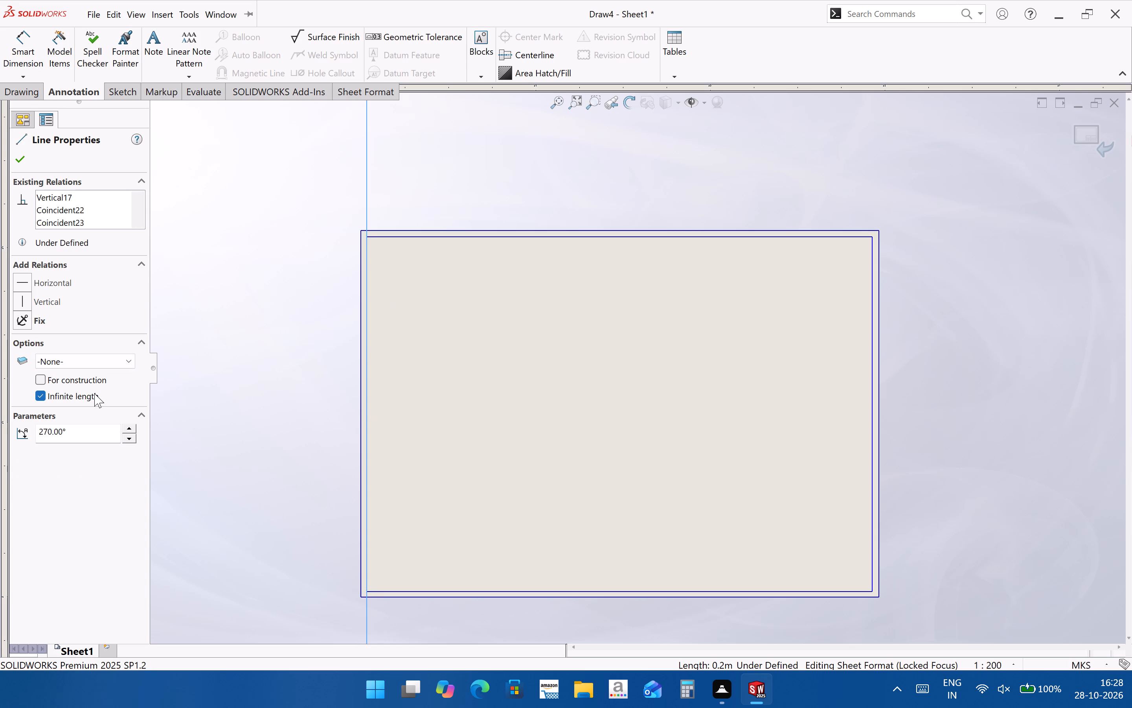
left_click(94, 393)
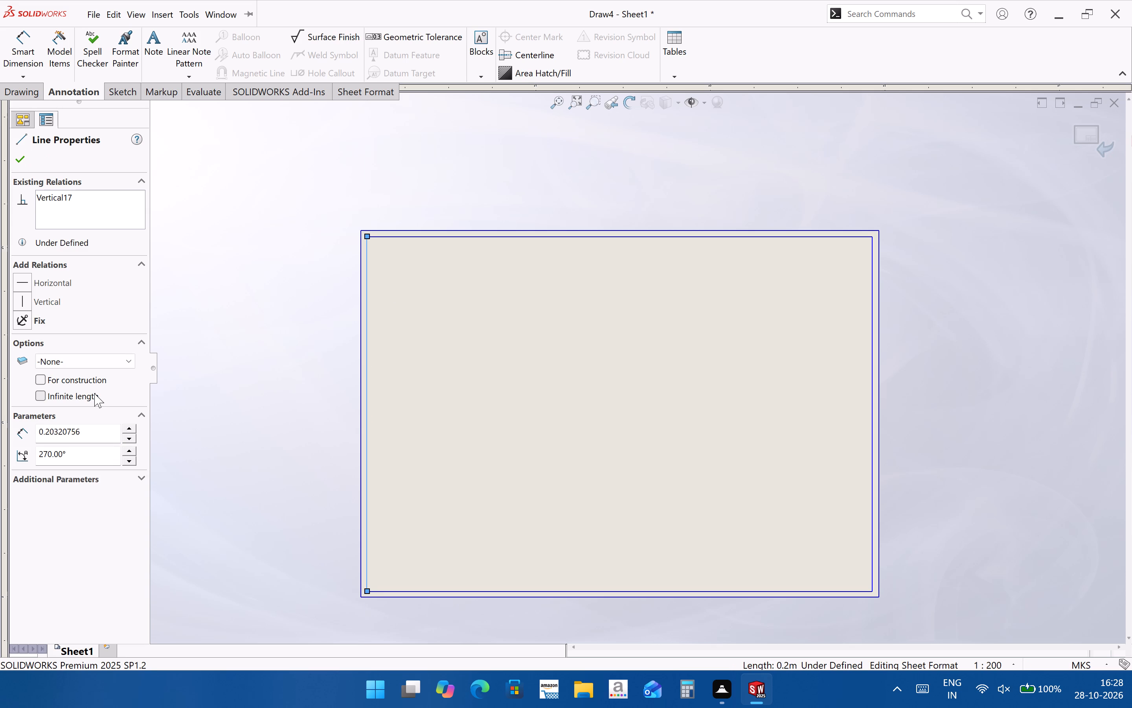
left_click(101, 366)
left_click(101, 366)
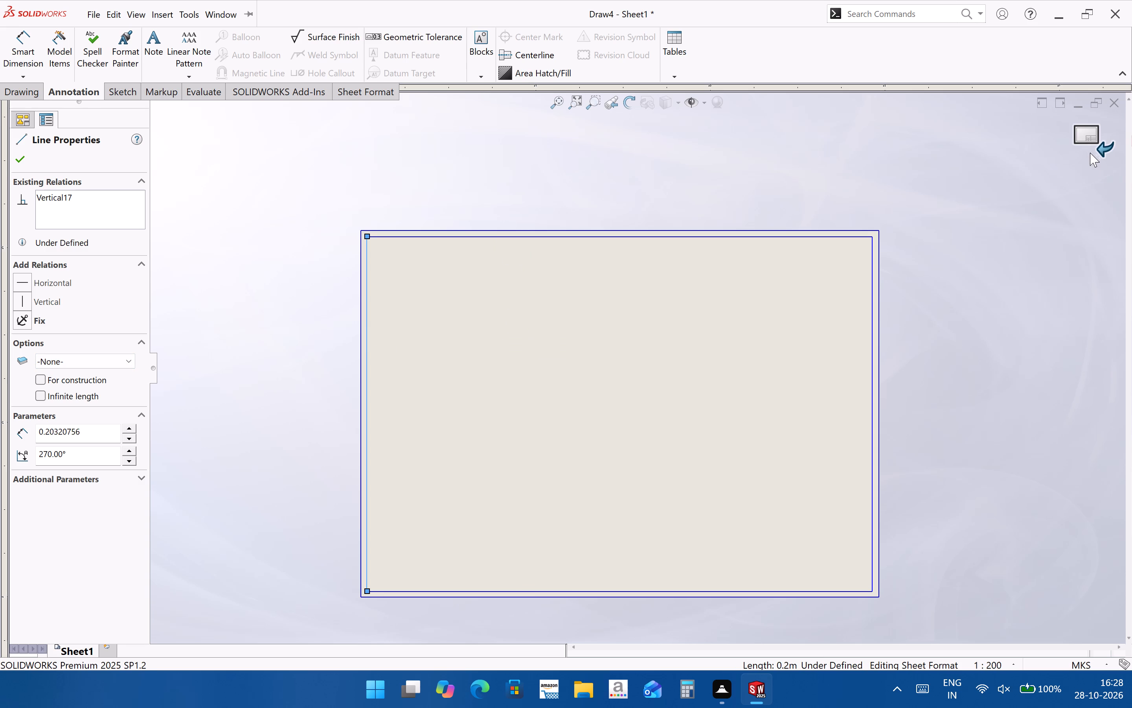
Leave sheet format editing and return to the drawing sheet.
left_click(1089, 149)
Insert a front model view of the SOLIDWORKS-EX-07 part near the centre of the sheet.
scroll(488, 517, "down", 1)
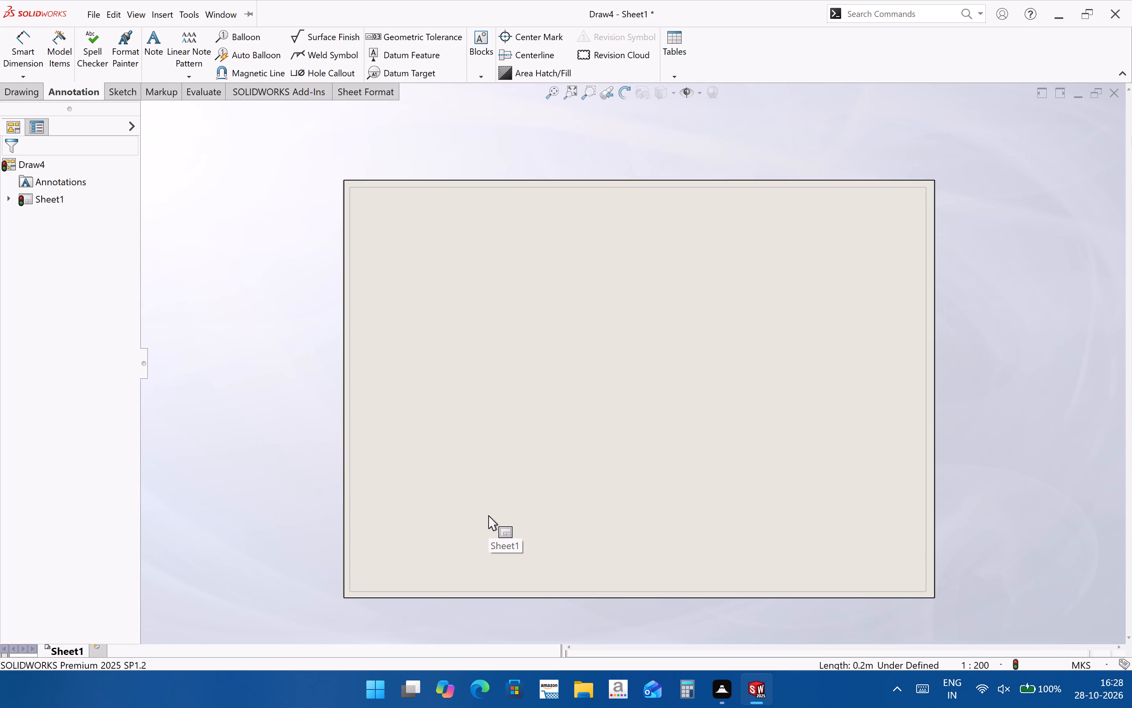
scroll(488, 515, "down", 1)
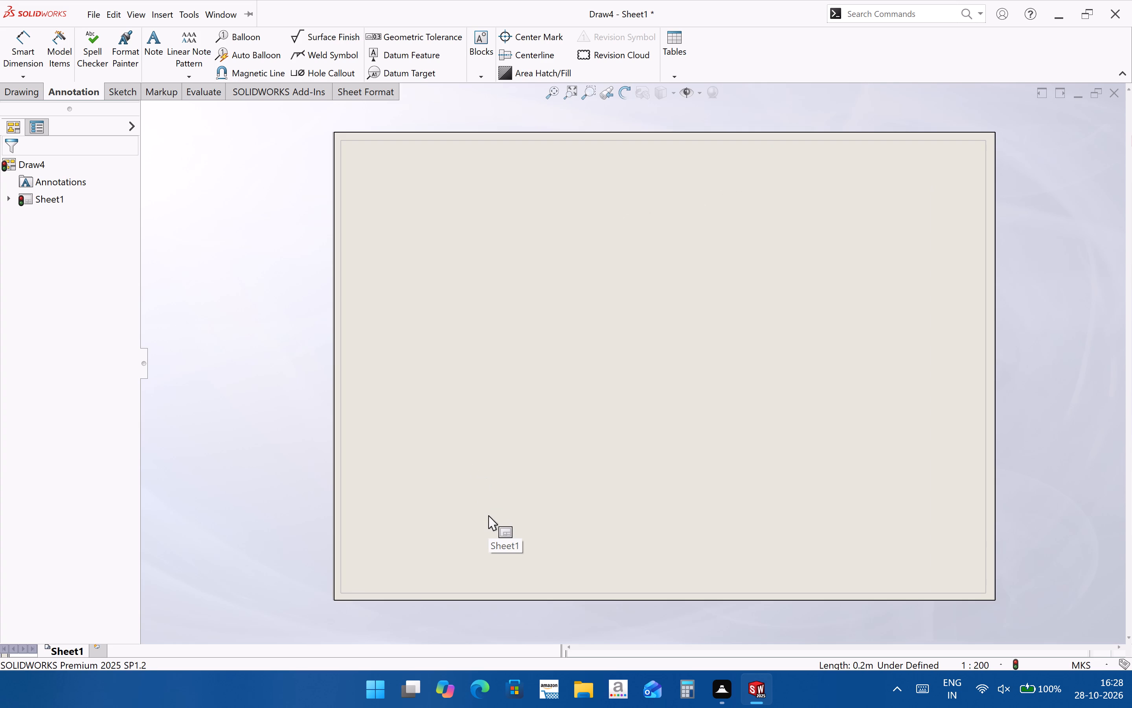
scroll(488, 515, "down", 1)
scroll(488, 515, "up", 1)
middle_click_drag(488, 515, 465, 559)
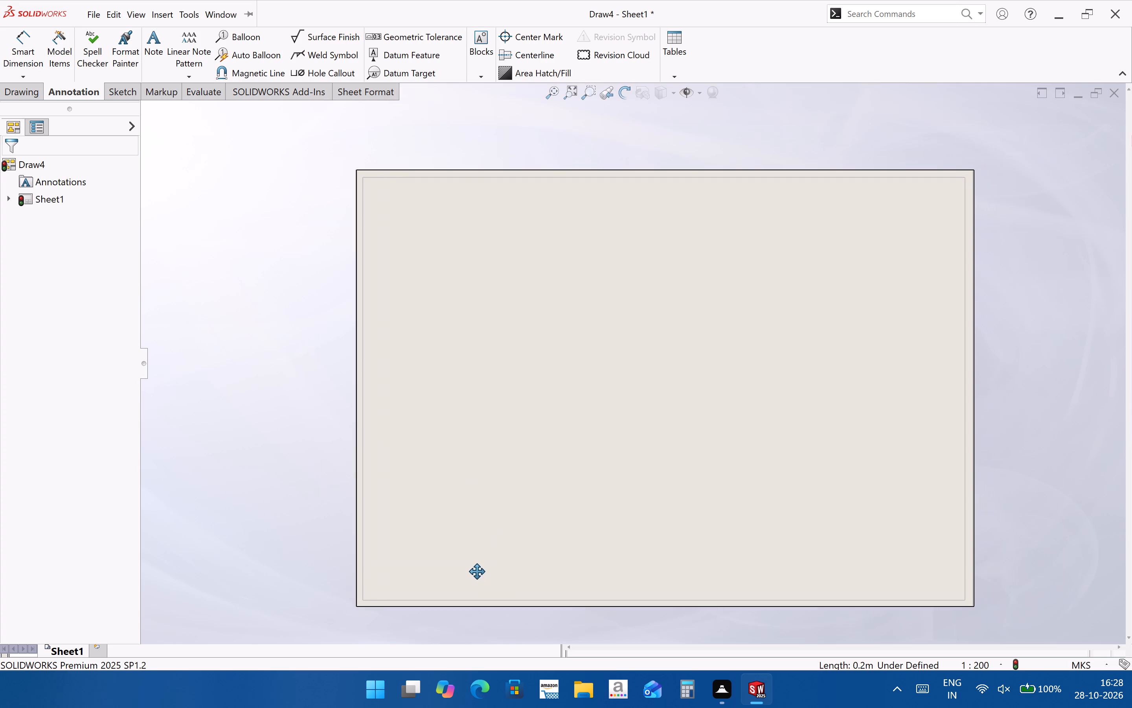
middle_click_drag(465, 559, 462, 559)
scroll(613, 465, "down", 1)
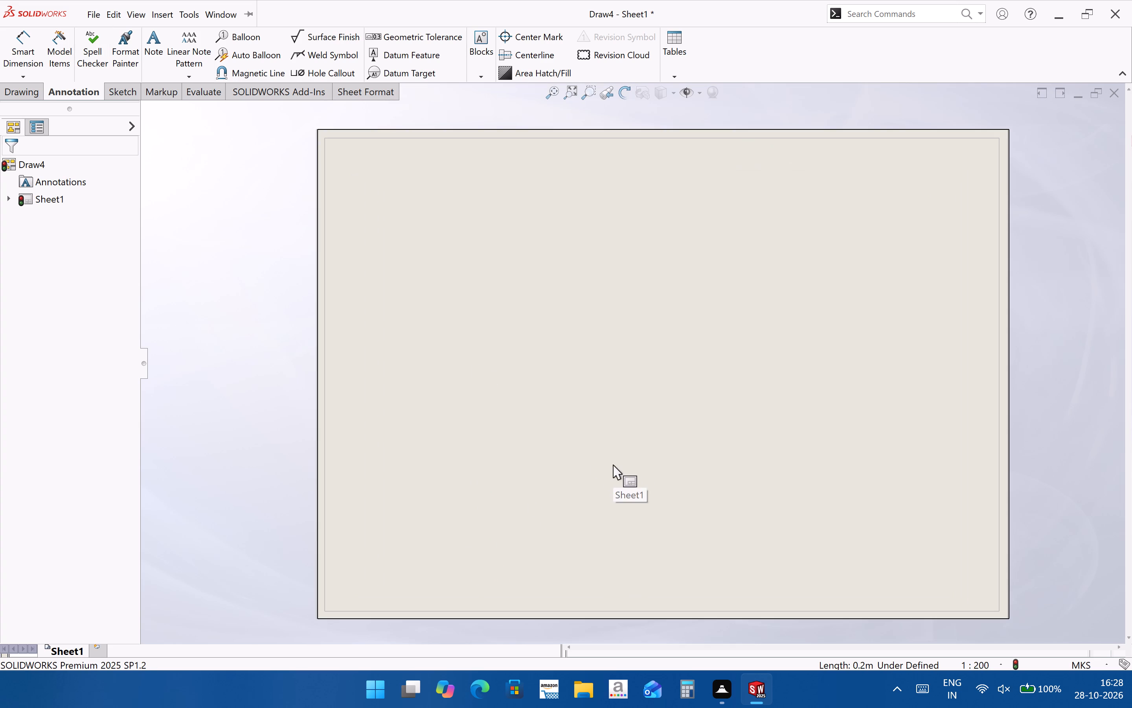
middle_click_drag(767, 614, 731, 620)
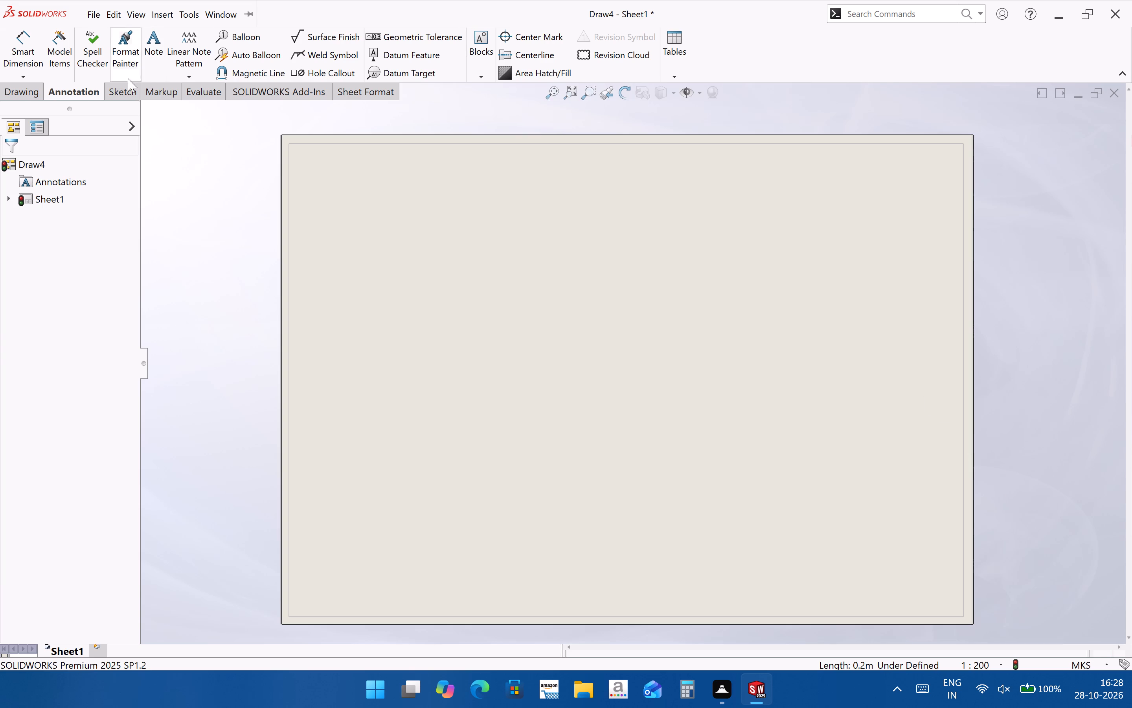
left_click(15, 92)
left_click(15, 61)
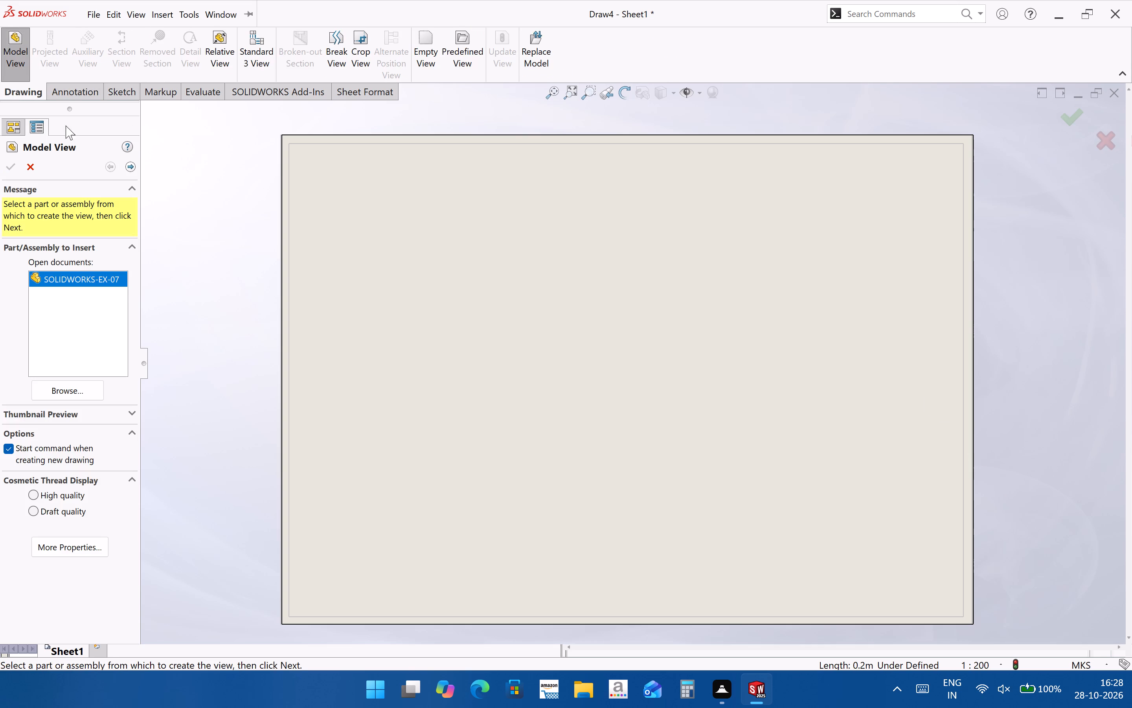
double_click(107, 276)
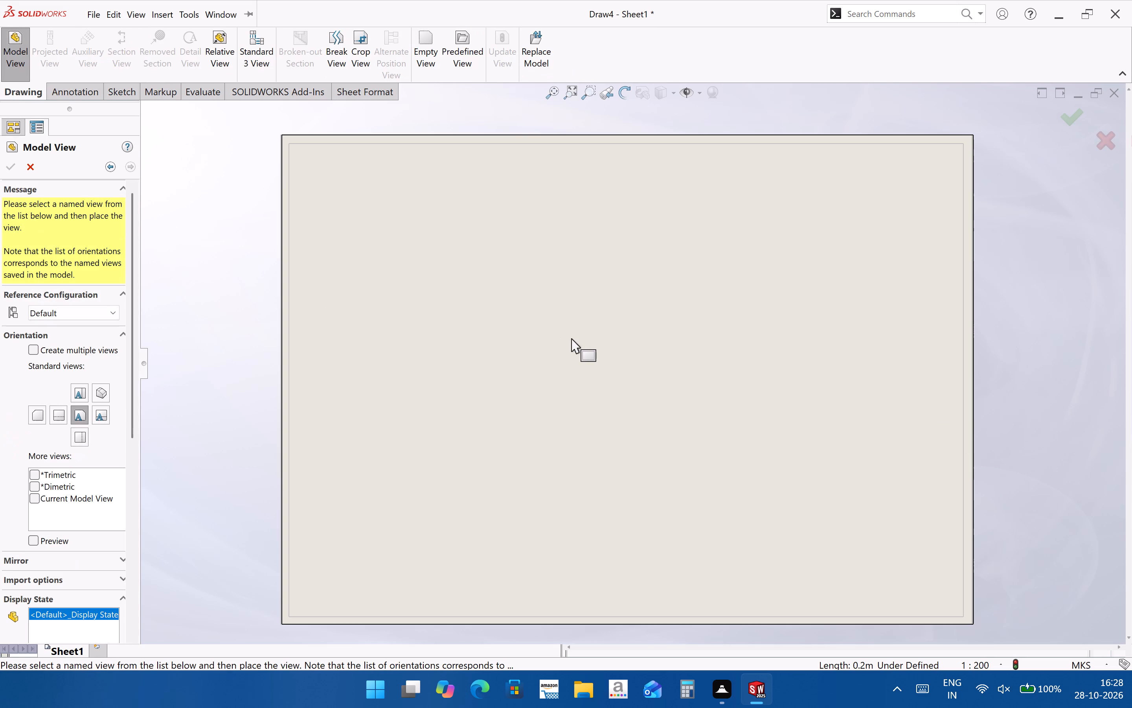
left_click(571, 338)
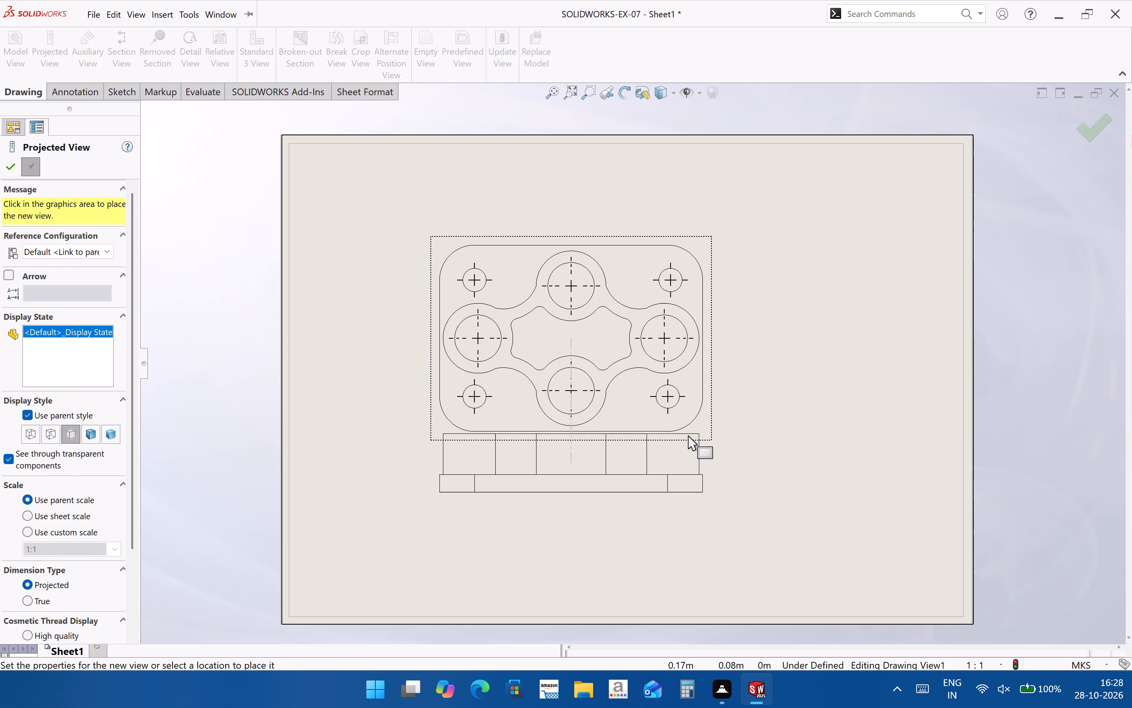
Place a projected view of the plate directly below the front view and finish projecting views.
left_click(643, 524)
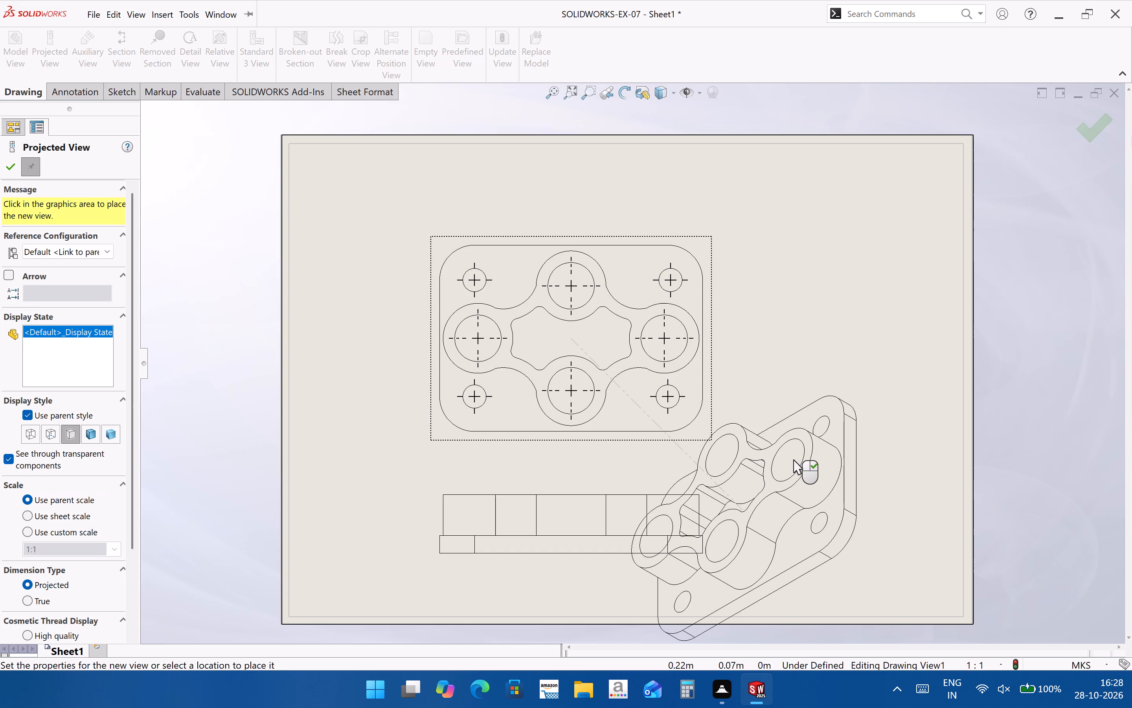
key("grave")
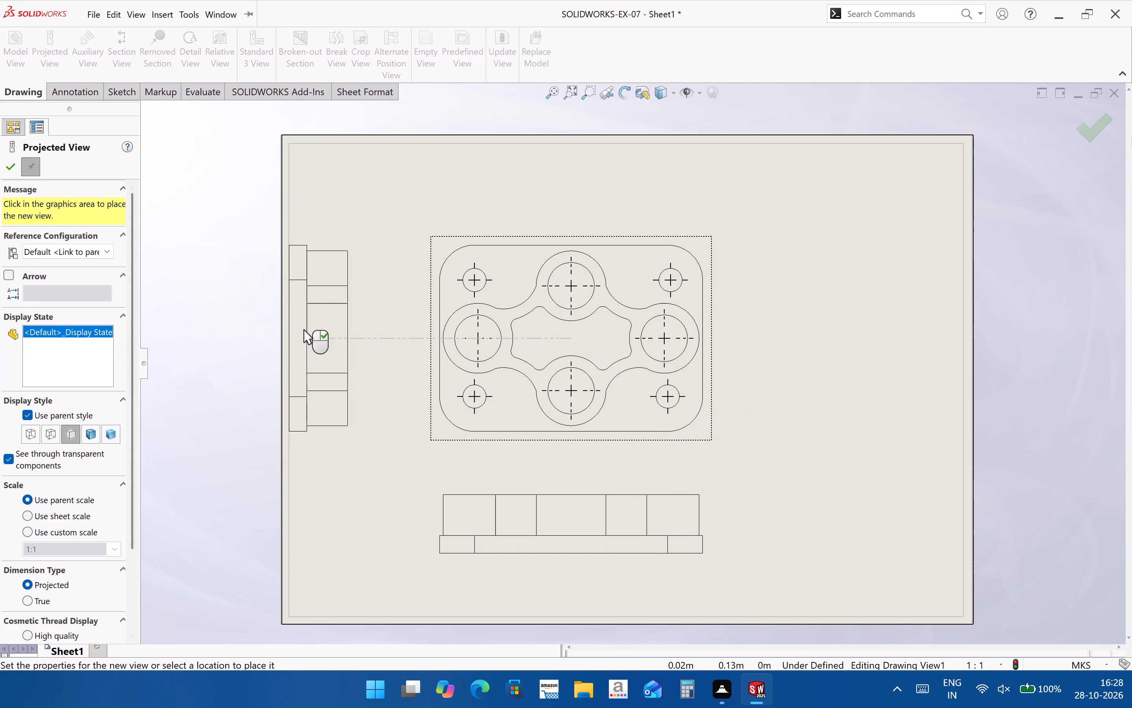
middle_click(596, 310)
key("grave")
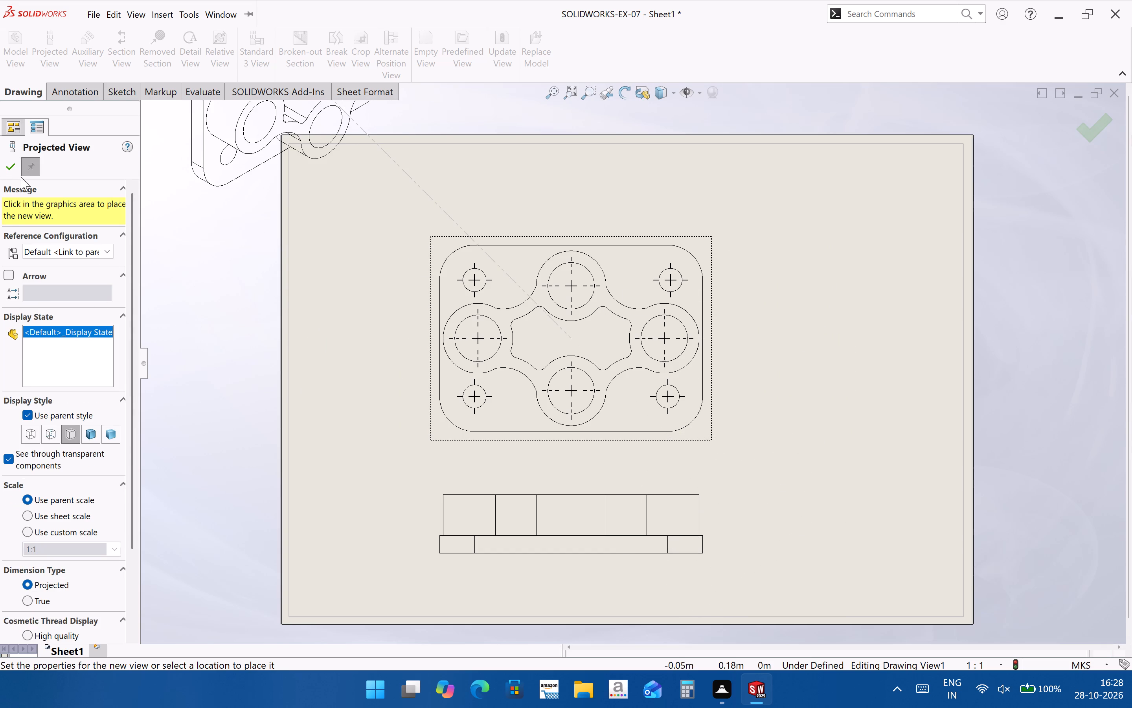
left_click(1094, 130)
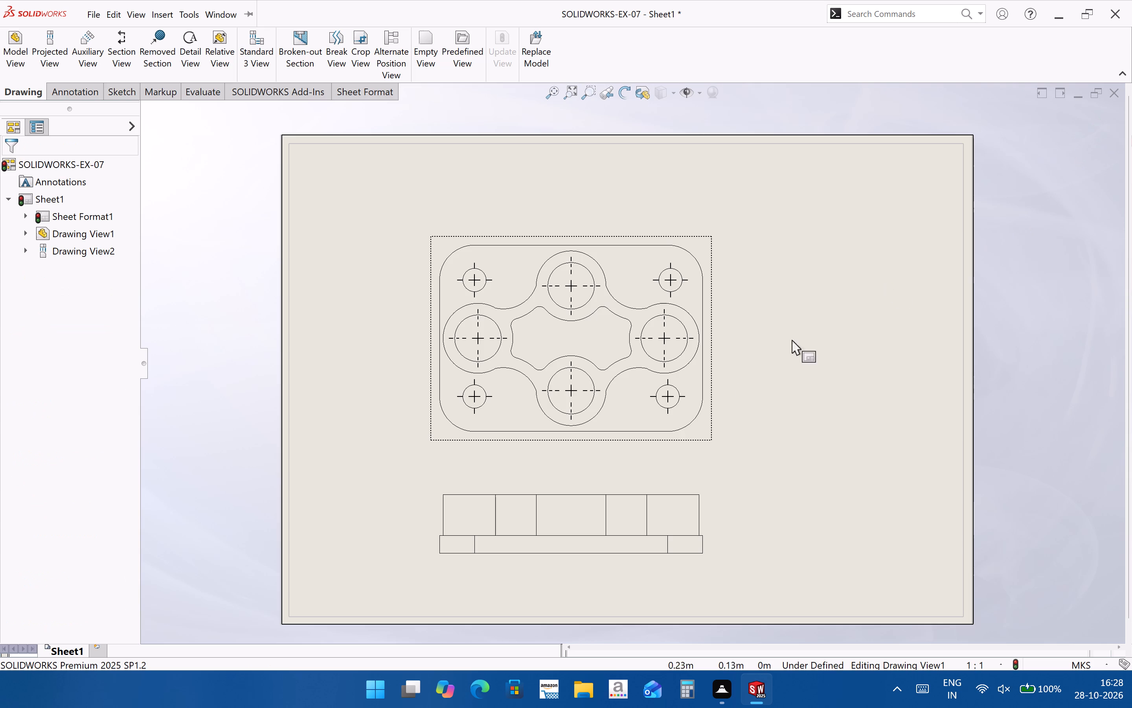
Move the plate's front view up and left, toward the sheet's upper-left corner.
scroll(737, 385, "up", 2)
scroll(666, 346, "down", 3)
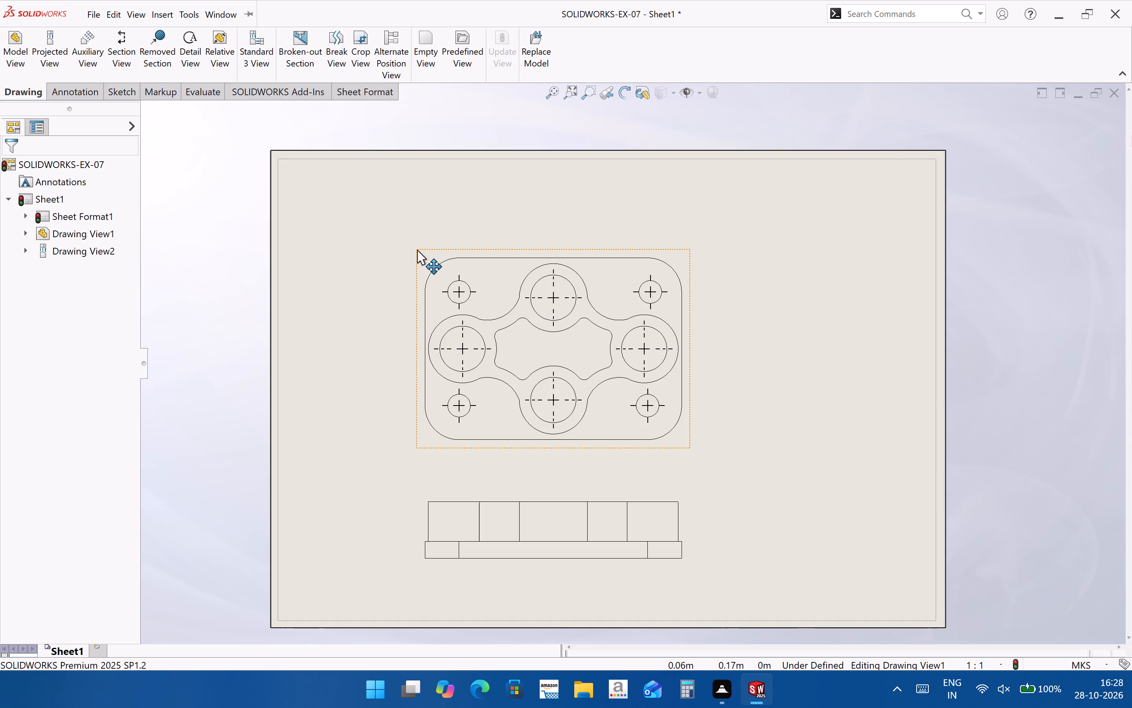
left_click_drag(417, 250, 366, 210)
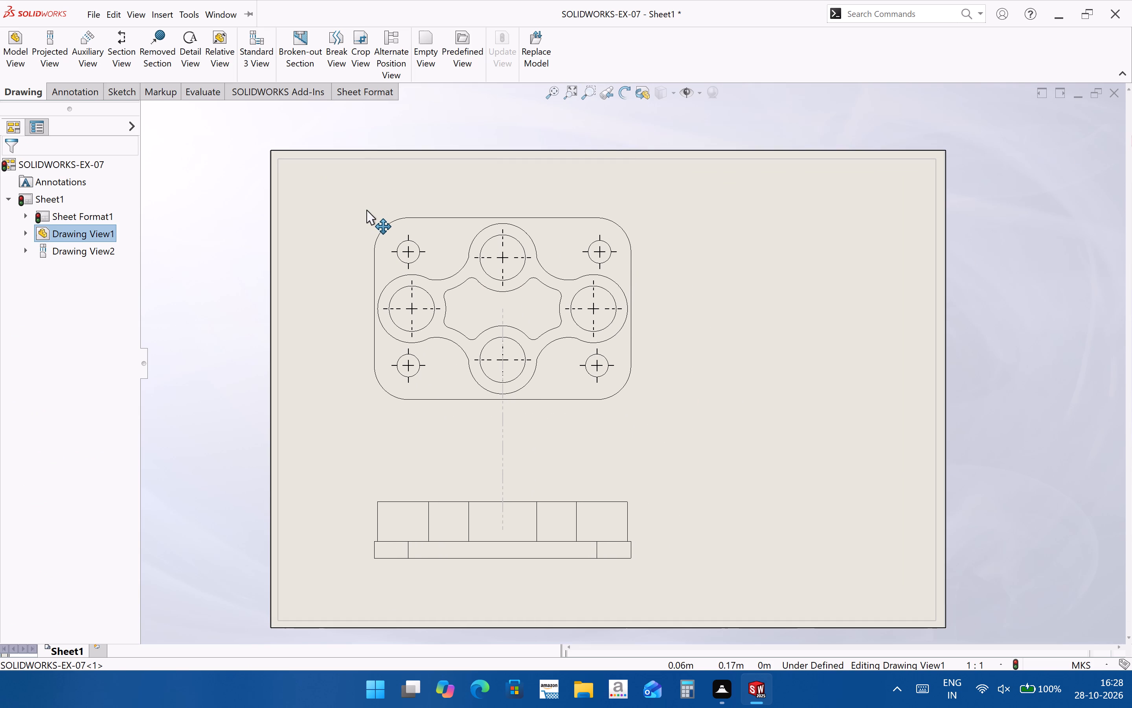
left_click_drag(366, 210, 366, 215)
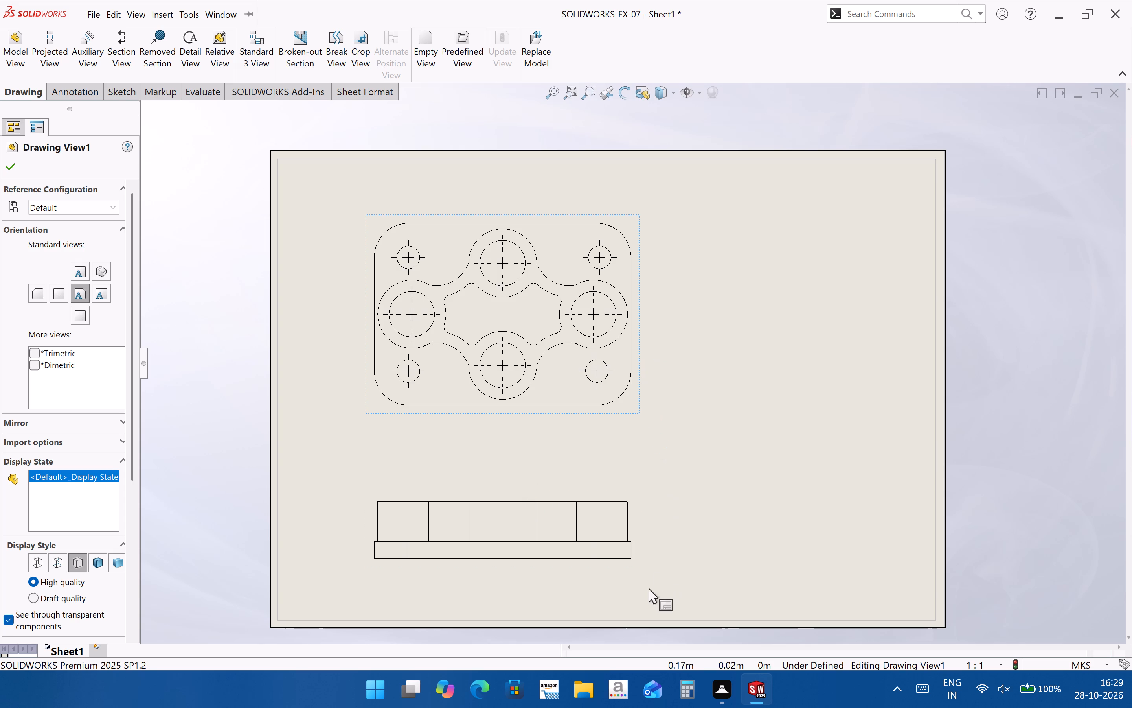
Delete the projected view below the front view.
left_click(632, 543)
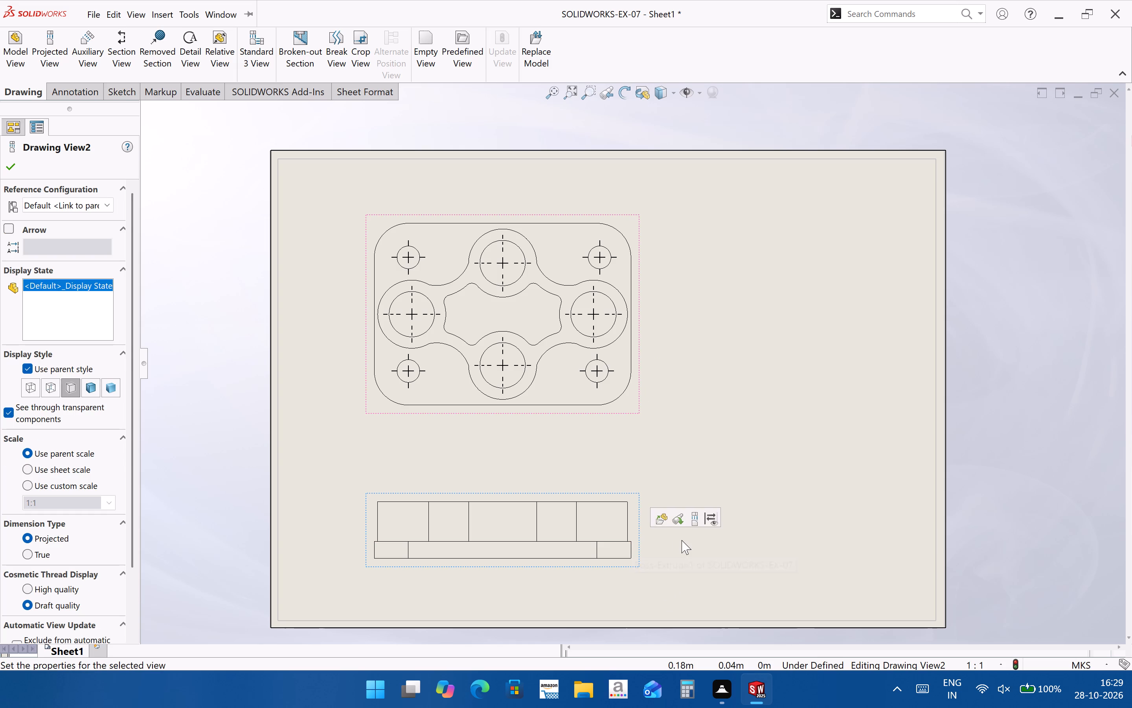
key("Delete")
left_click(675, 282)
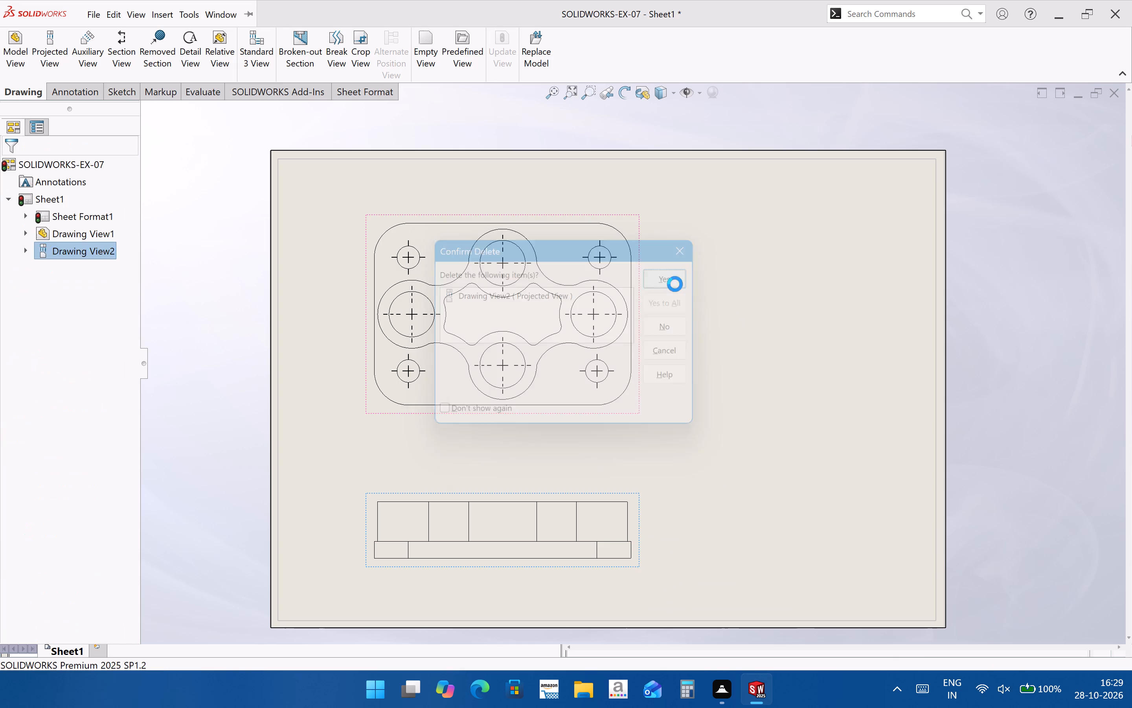
Rotate the plate's front view to a drawing view angle of -90 degrees so its long side stands vertical.
left_click(638, 383)
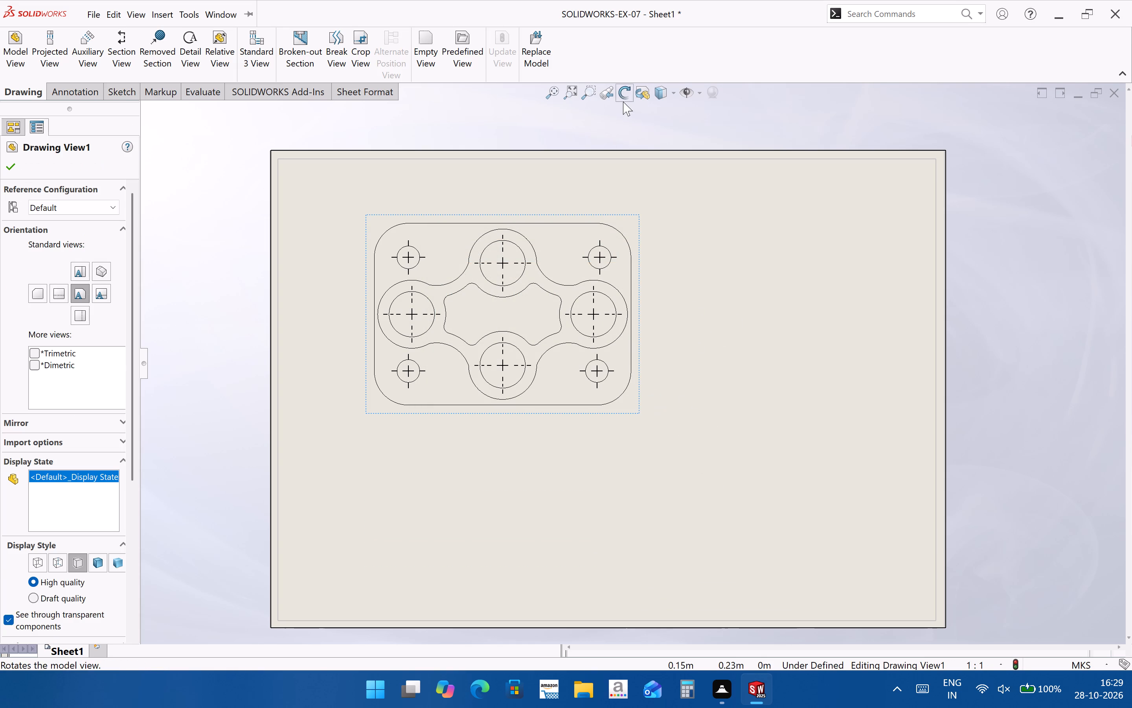
left_click(623, 101)
left_click_drag(644, 396, 545, 448)
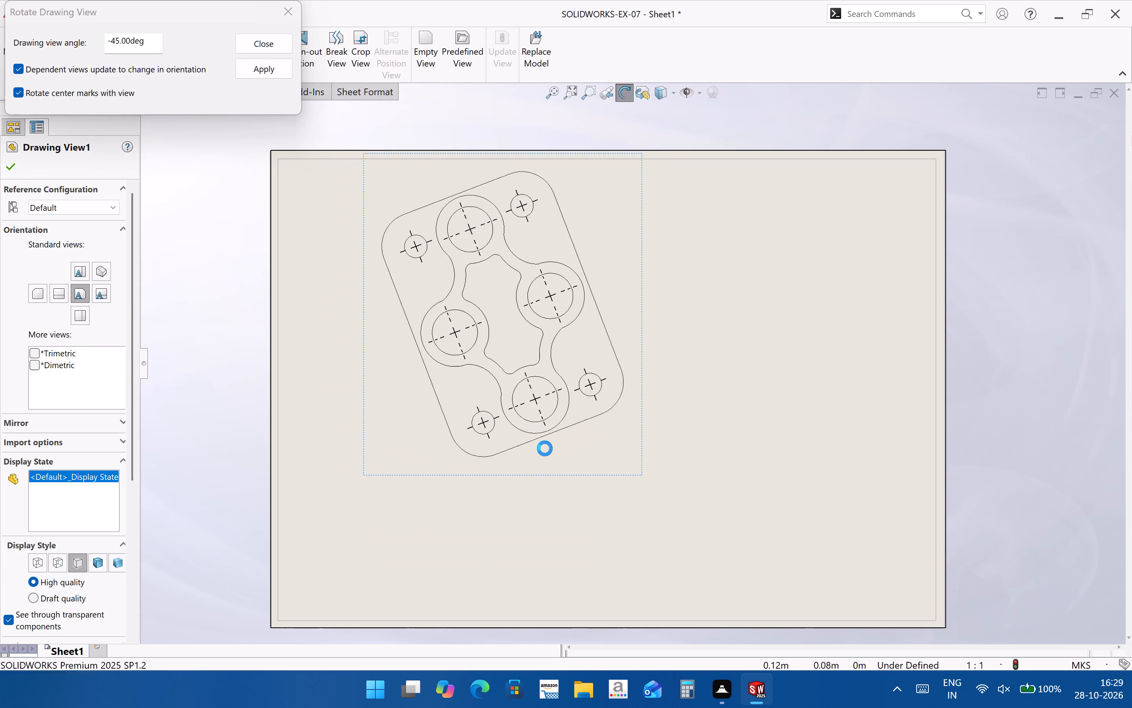
left_click_drag(545, 448, 514, 454)
left_click(252, 73)
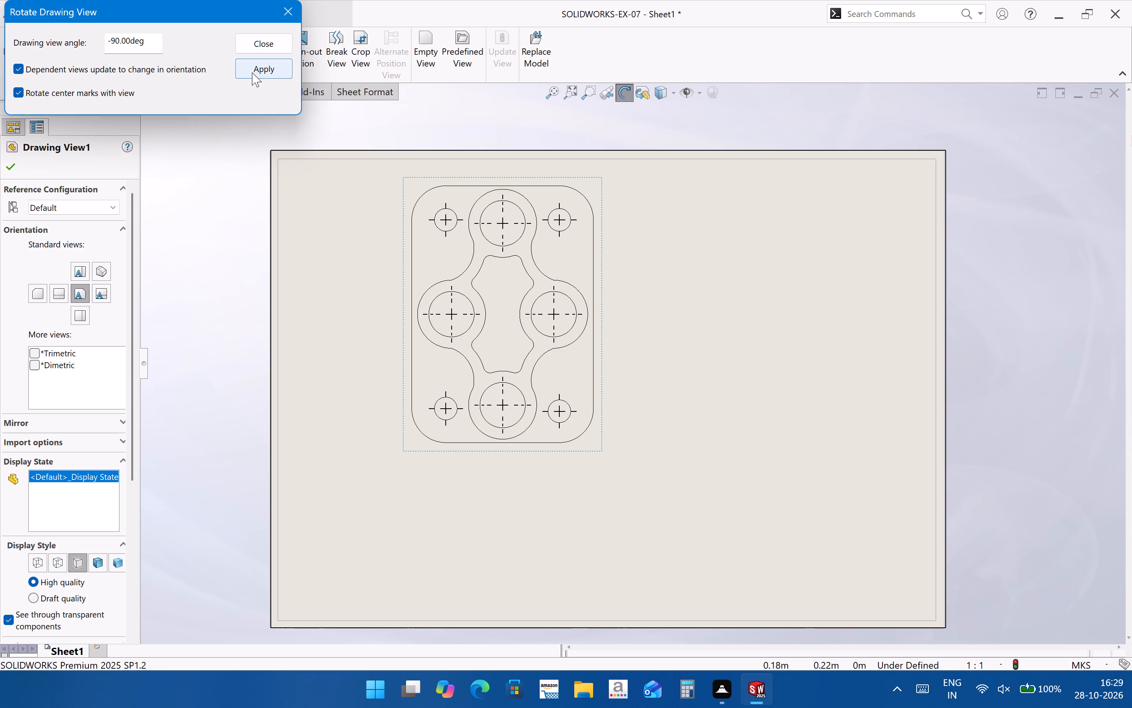
left_click(707, 380)
left_click(264, 39)
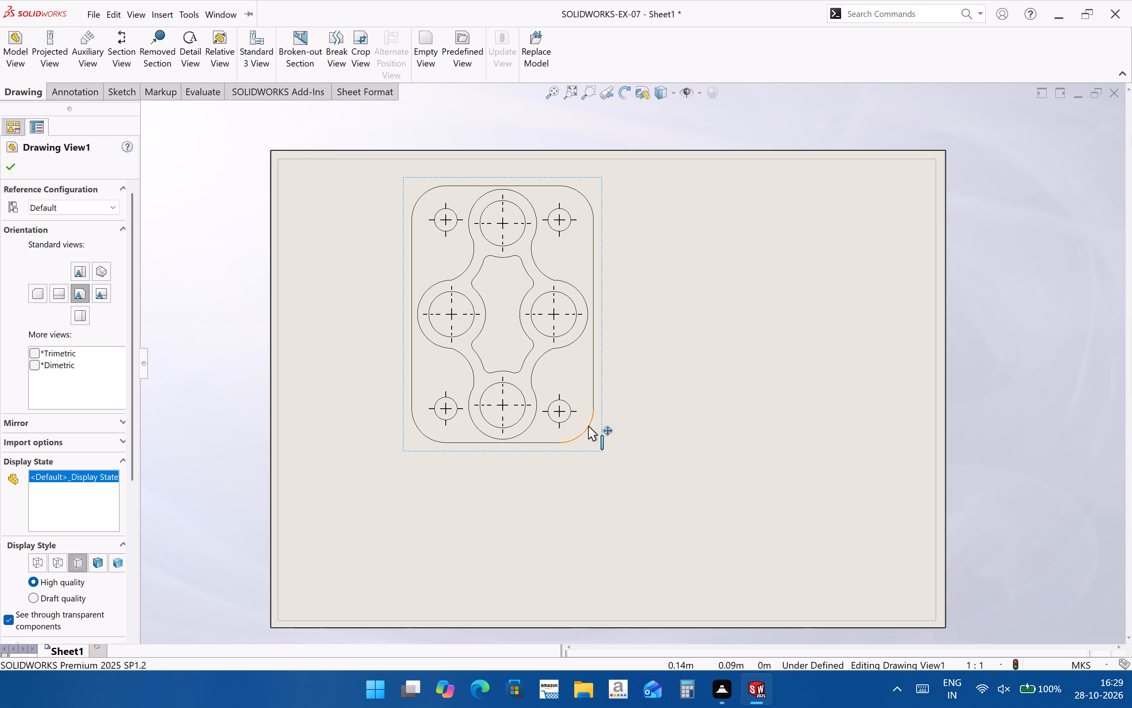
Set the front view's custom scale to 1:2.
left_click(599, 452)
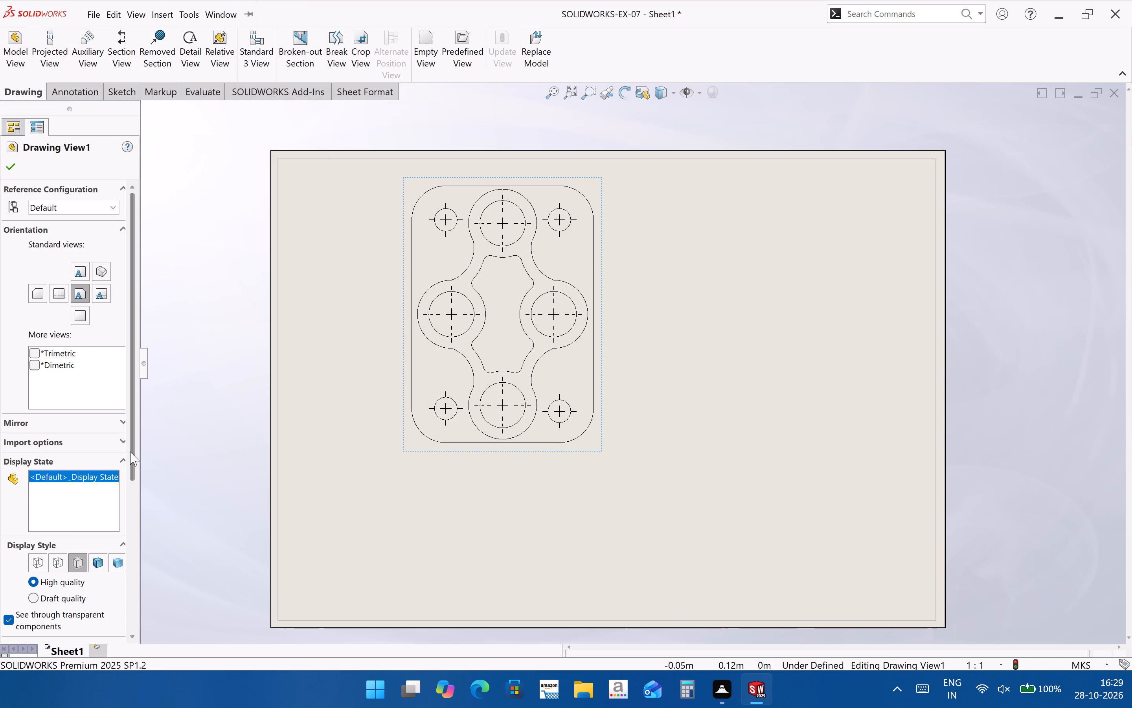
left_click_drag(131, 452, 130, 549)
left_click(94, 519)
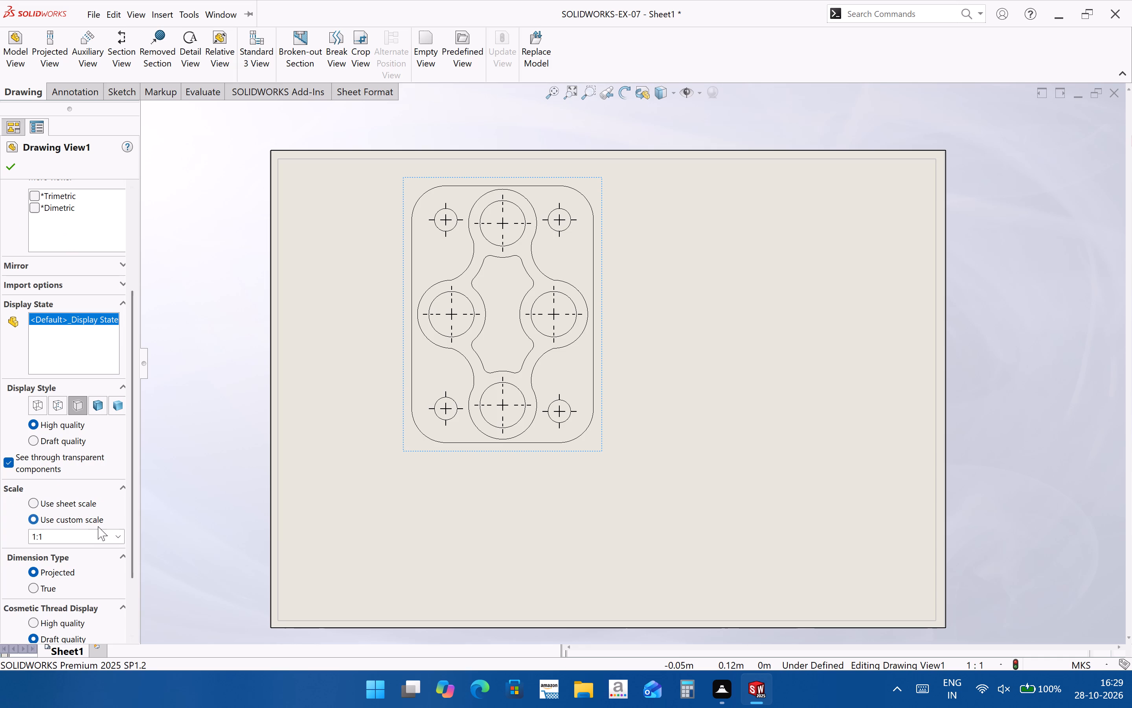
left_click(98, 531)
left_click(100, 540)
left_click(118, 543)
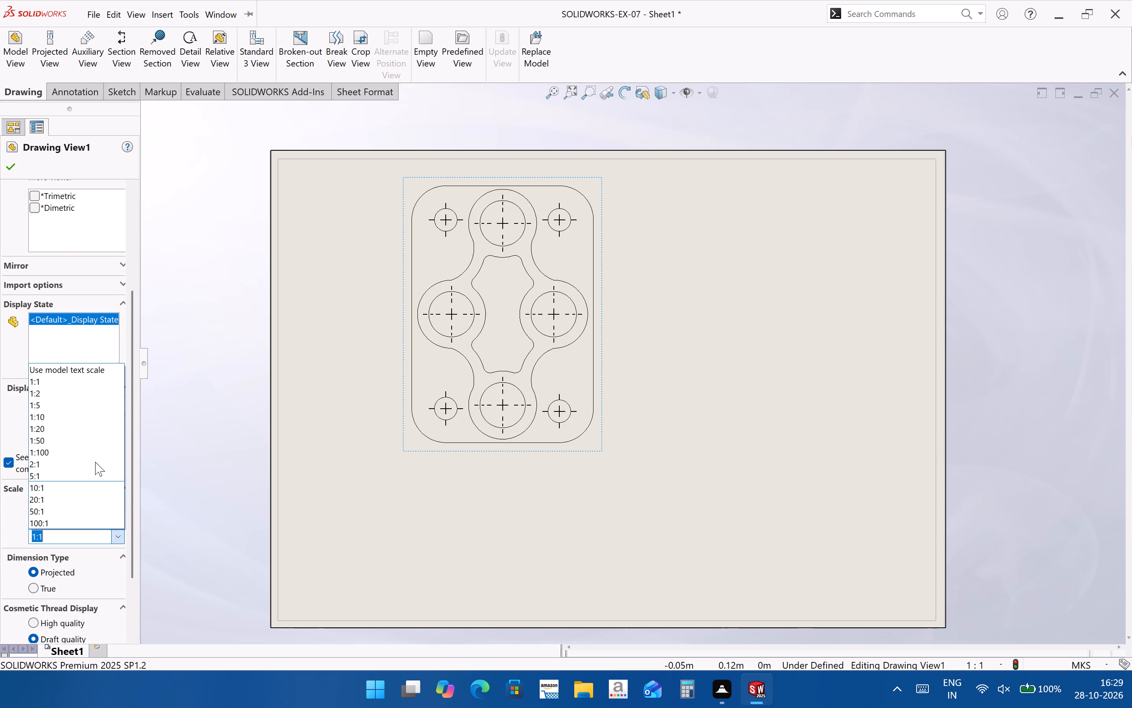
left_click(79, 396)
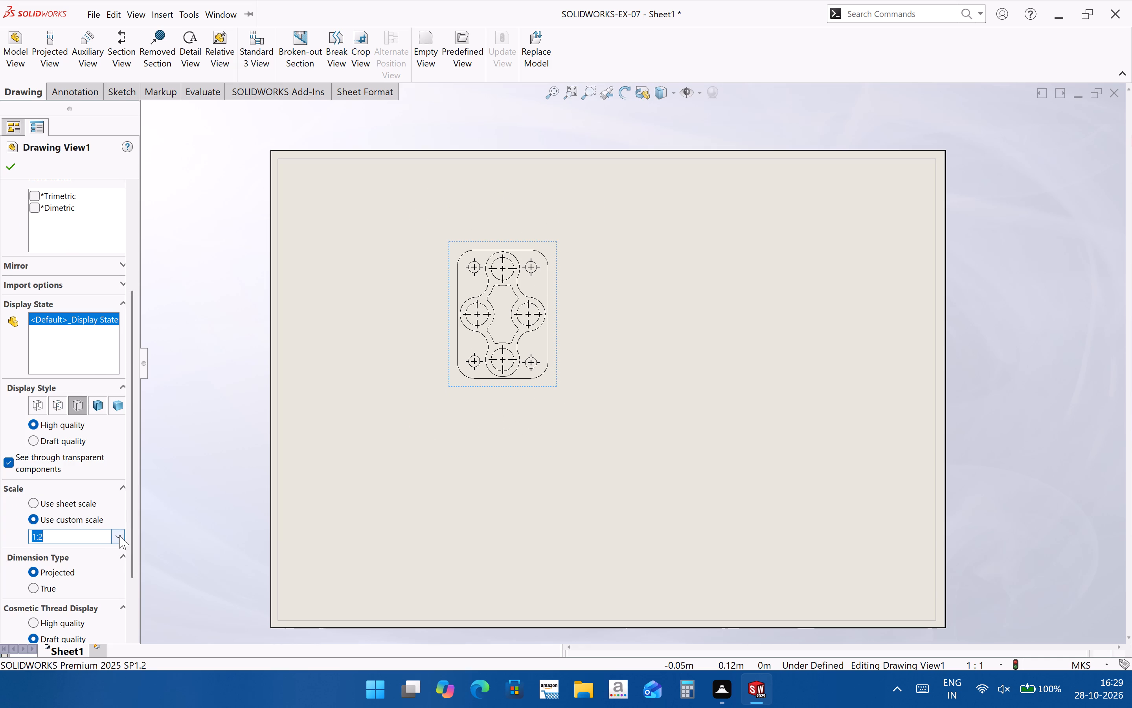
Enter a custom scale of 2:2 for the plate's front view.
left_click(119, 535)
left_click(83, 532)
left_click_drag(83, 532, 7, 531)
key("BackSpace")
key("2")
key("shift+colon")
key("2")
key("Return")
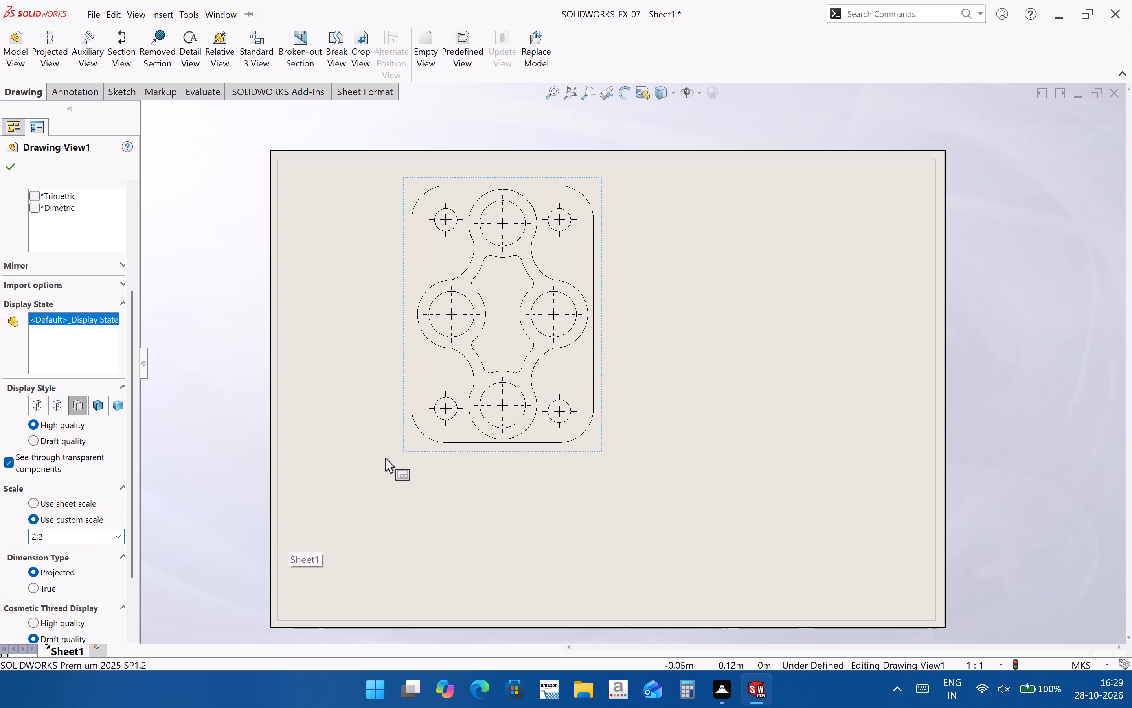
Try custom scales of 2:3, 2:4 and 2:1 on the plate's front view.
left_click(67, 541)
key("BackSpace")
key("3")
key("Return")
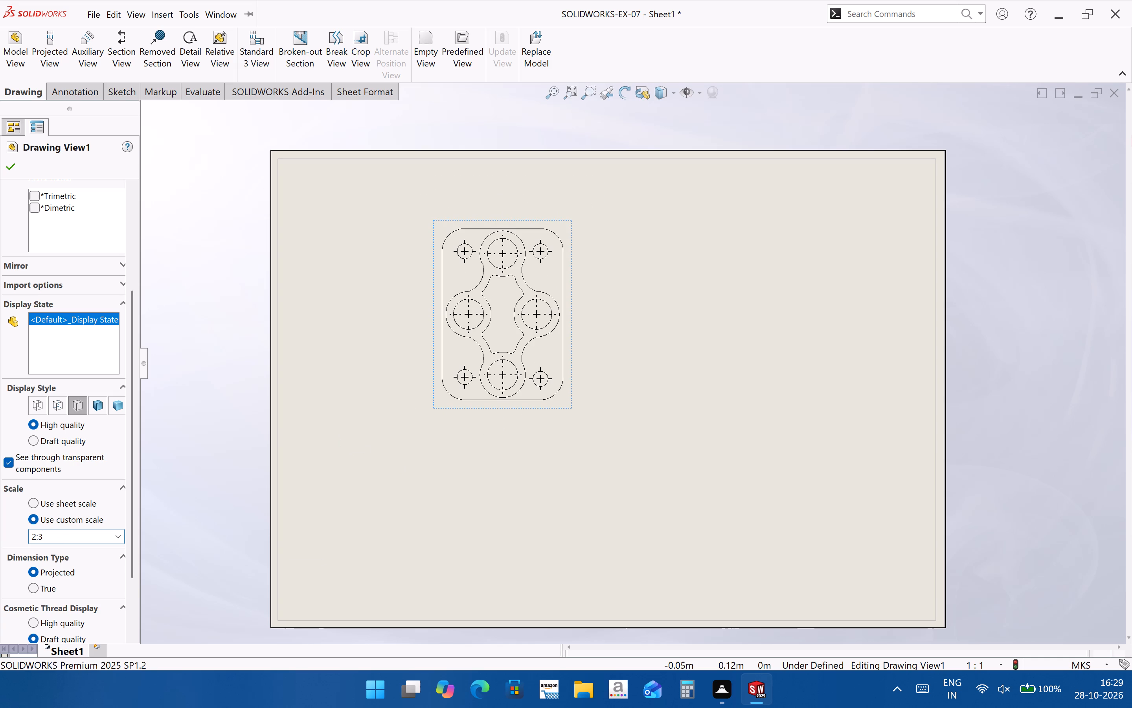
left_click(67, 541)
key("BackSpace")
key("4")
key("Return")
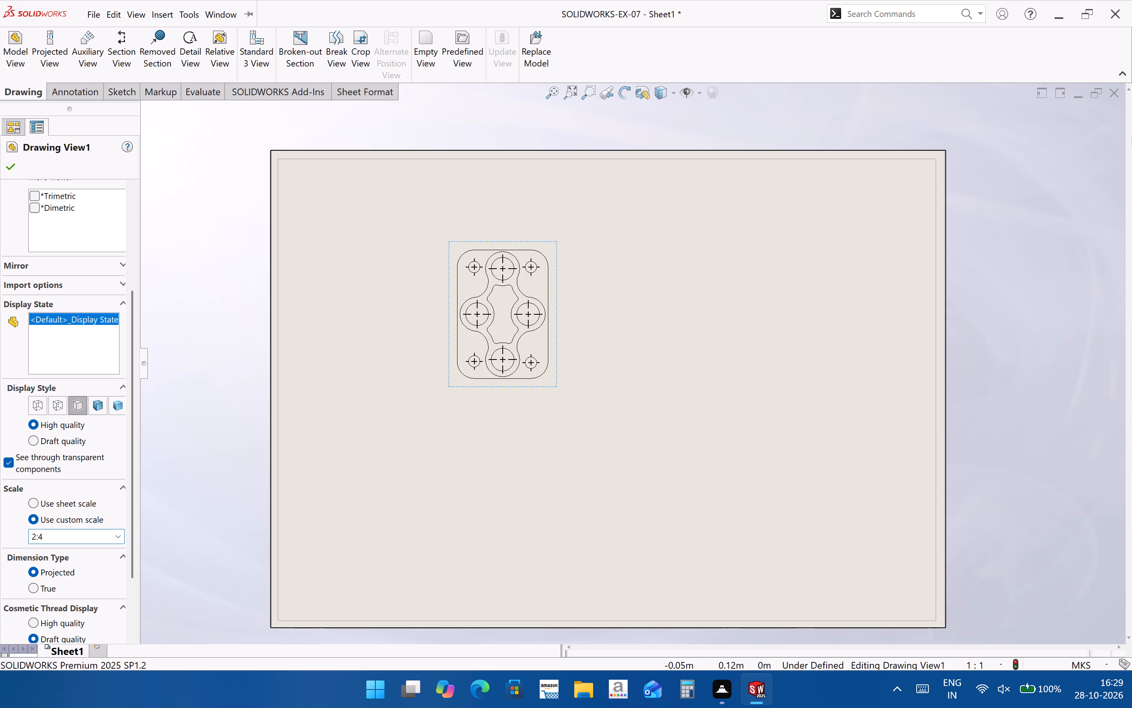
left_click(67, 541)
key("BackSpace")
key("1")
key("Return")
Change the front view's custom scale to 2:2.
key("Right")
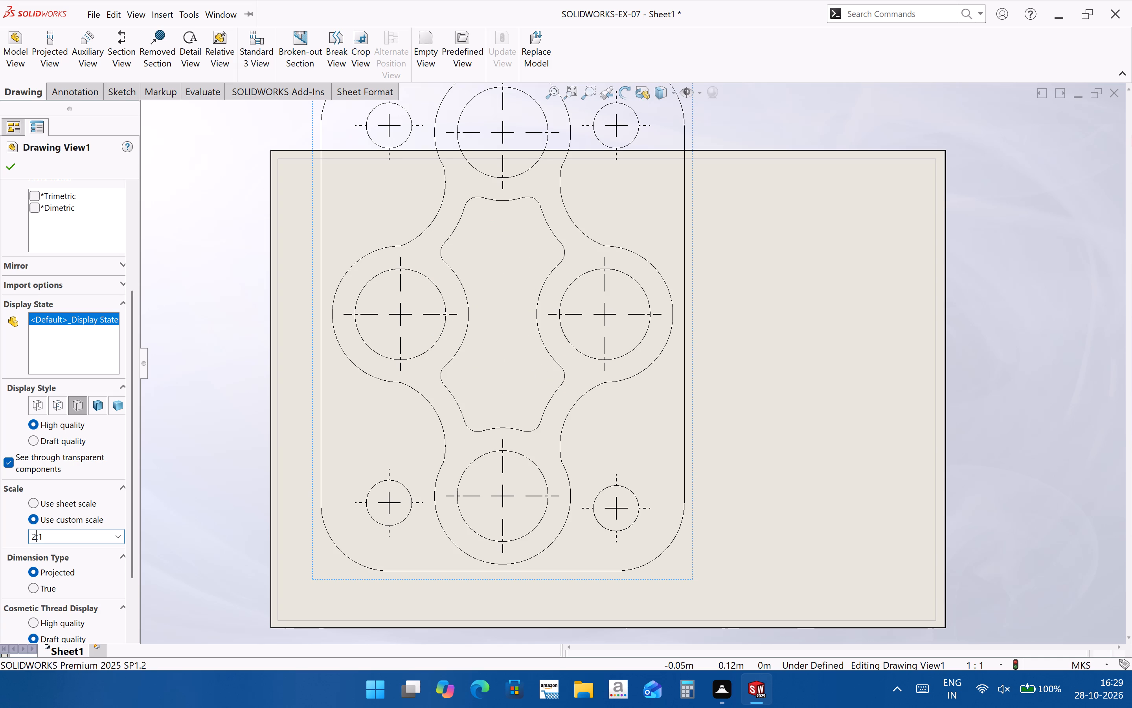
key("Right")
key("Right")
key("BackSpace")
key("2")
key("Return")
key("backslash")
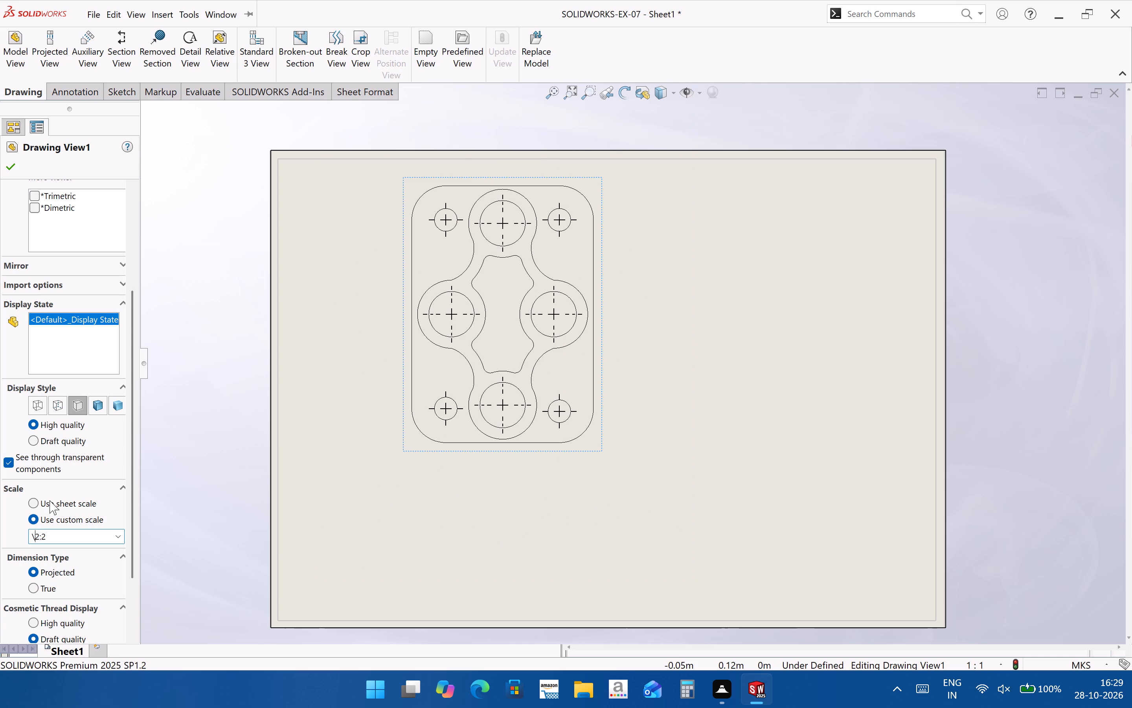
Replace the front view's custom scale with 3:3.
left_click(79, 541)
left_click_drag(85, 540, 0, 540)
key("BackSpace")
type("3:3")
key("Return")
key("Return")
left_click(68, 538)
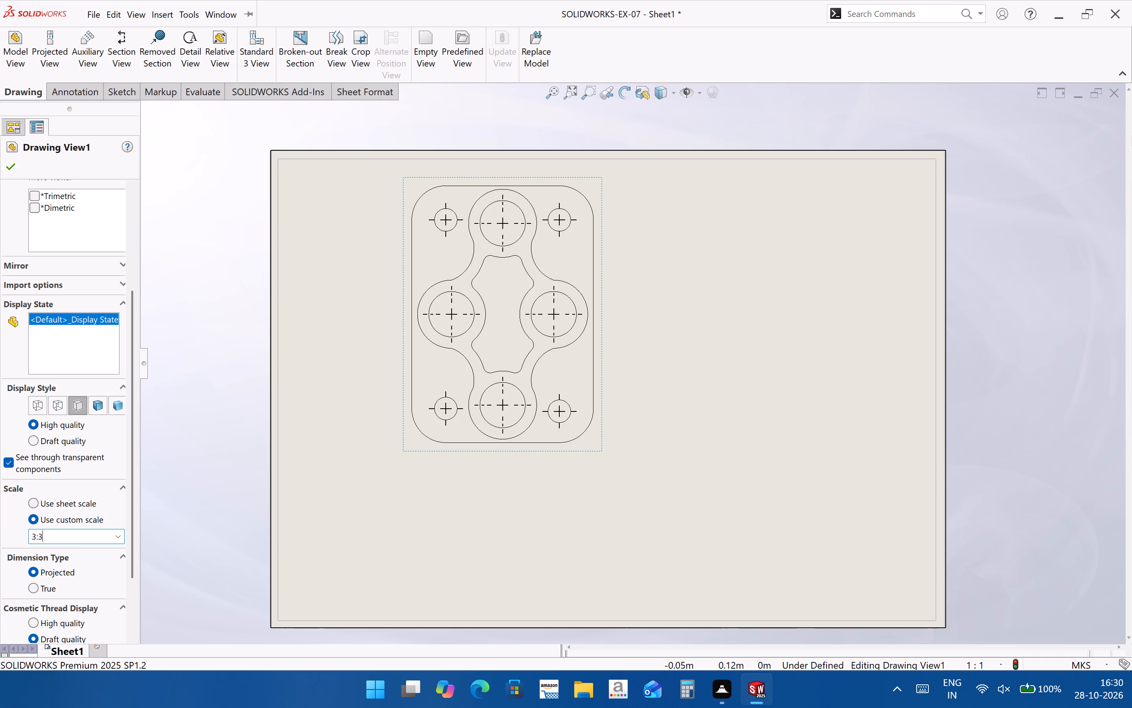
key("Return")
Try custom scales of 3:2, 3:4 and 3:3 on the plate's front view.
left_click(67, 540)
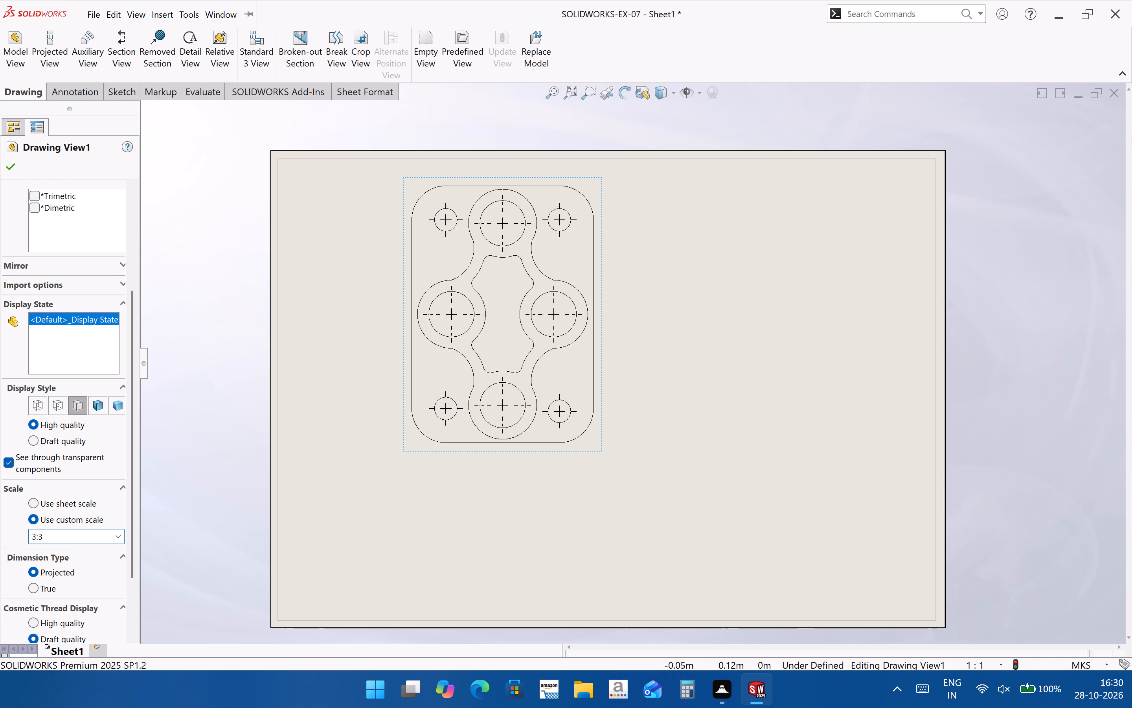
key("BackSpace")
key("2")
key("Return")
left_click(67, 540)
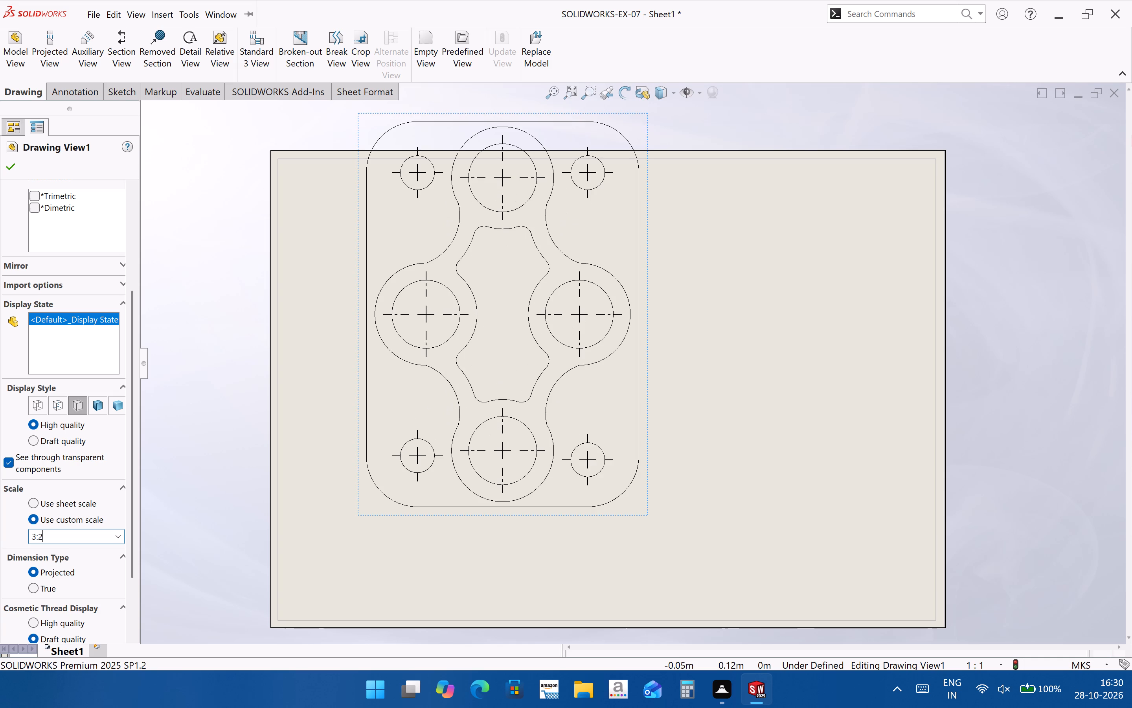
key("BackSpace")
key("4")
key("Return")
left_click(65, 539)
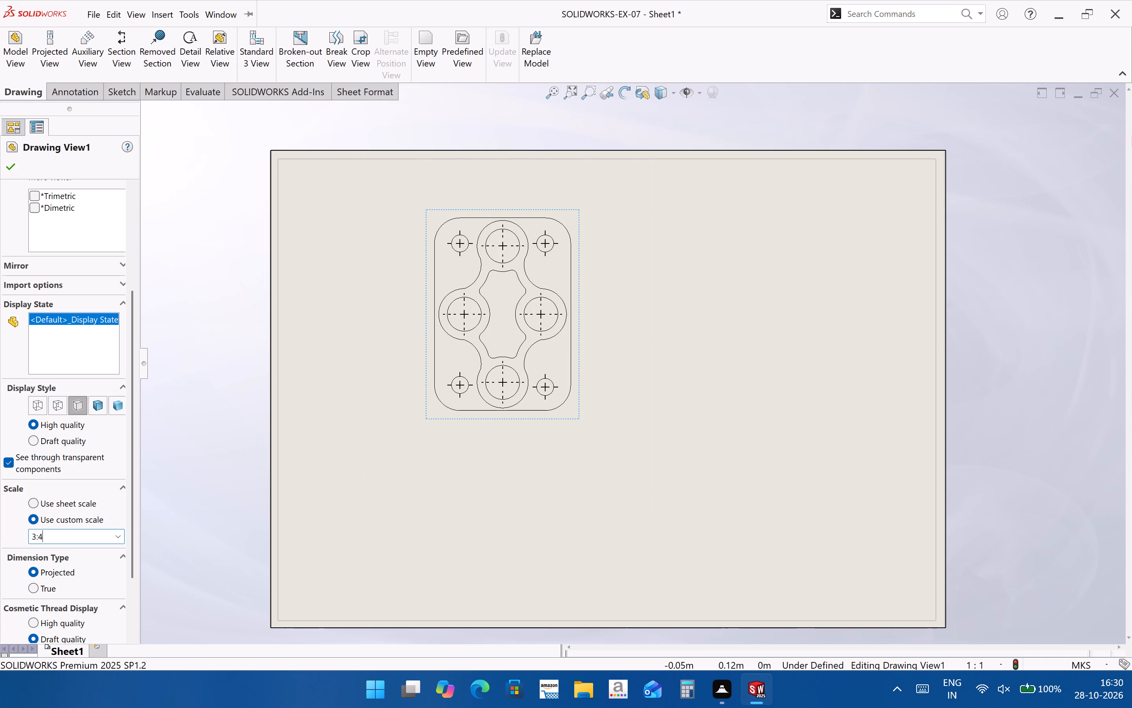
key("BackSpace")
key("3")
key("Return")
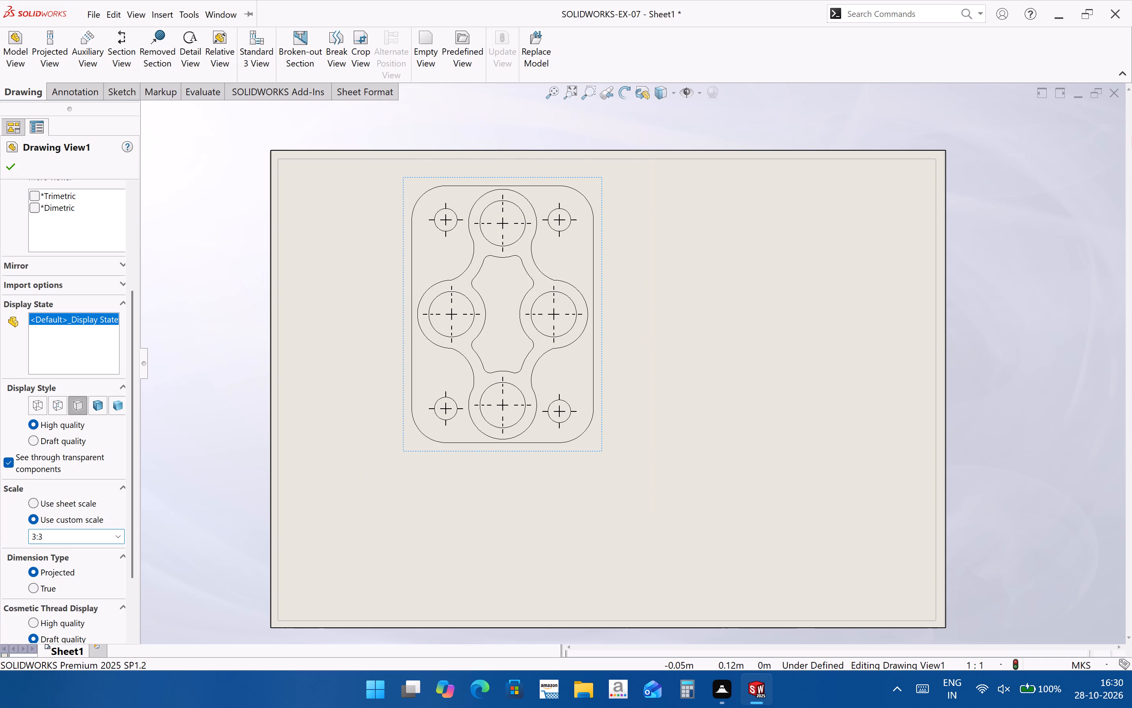
Set the front view's custom scale to 4:4 and leave the view's properties.
left_click(65, 539)
key("BackSpace")
key("BackSpace")
key("BackSpace")
type("4:")
key("4")
key("Return")
key("Return")
left_click(503, 479)
Move the plate's front view slightly up and left, closer to the sheet's upper-left corner, and deselect it.
left_click(508, 430)
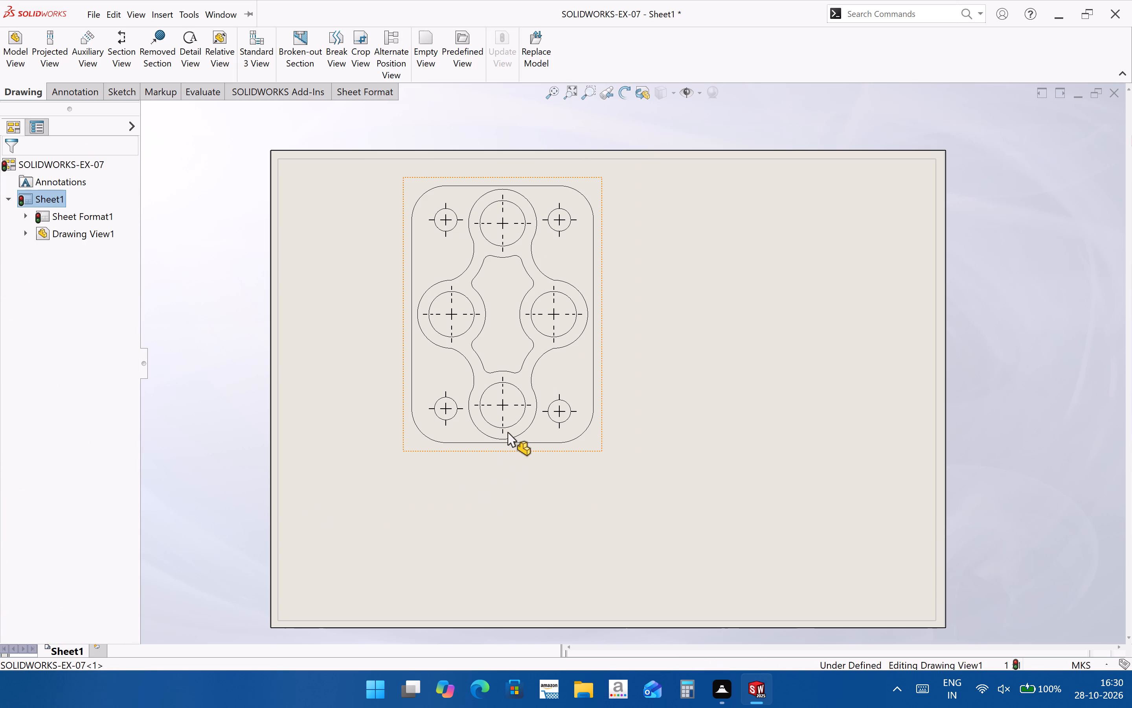
left_click(421, 579)
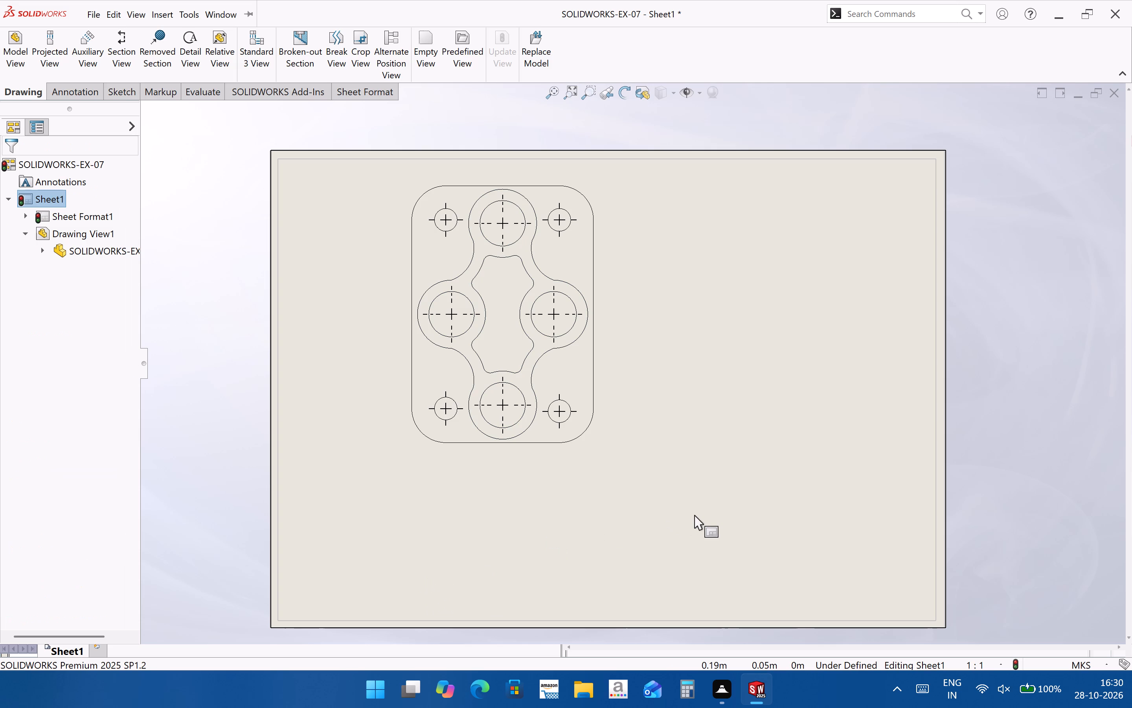
left_click(563, 366)
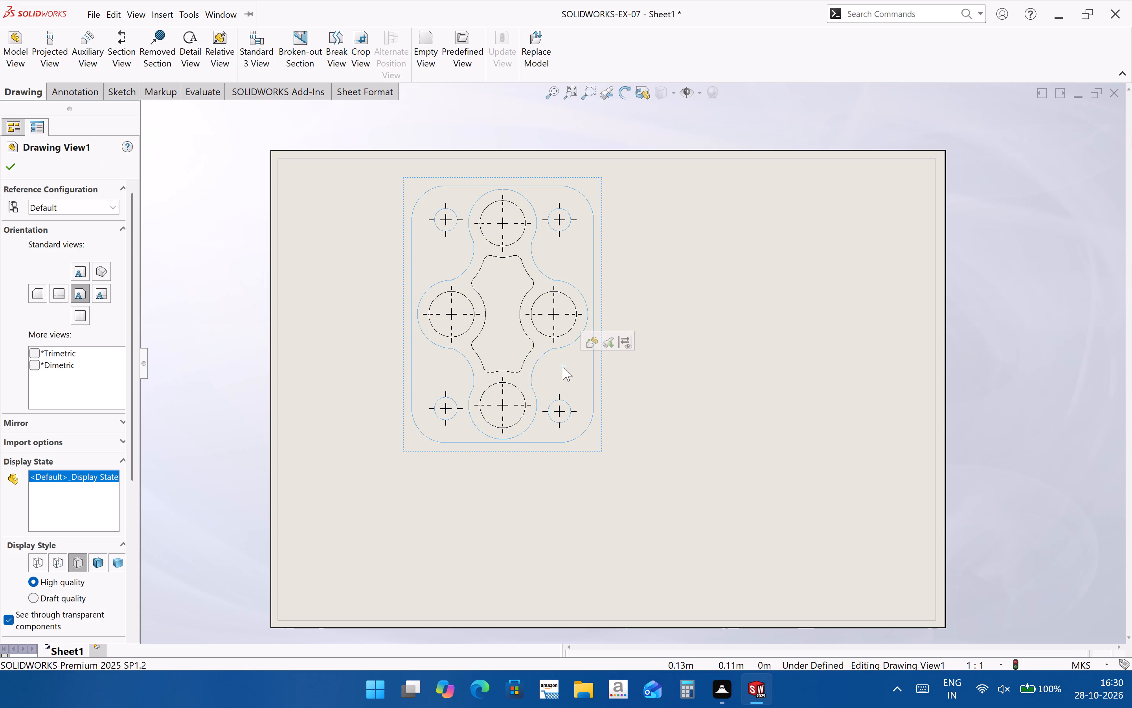
left_click_drag(598, 454, 571, 445)
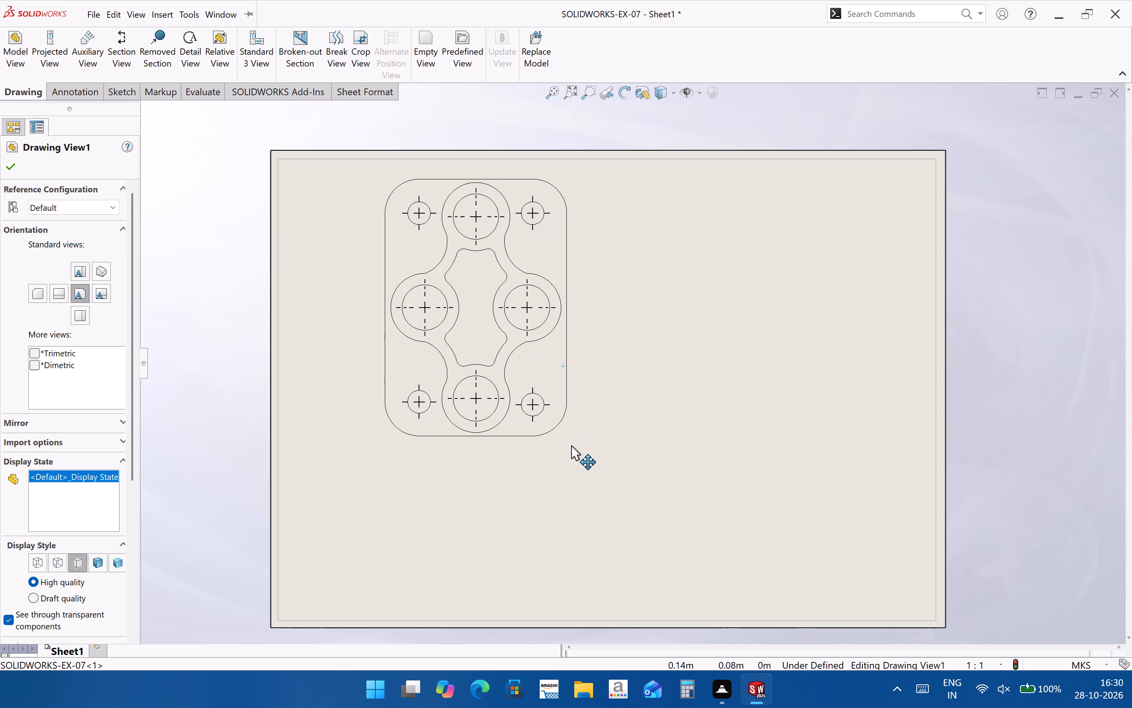
left_click_drag(571, 445, 564, 445)
left_click_drag(600, 485, 604, 484)
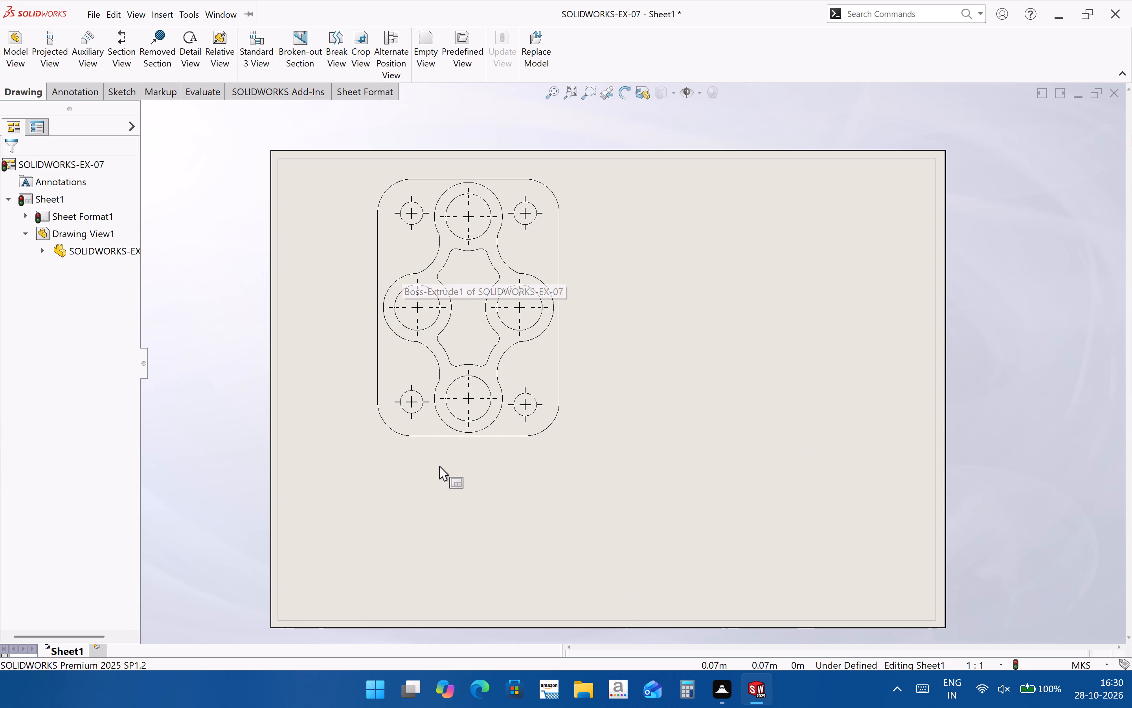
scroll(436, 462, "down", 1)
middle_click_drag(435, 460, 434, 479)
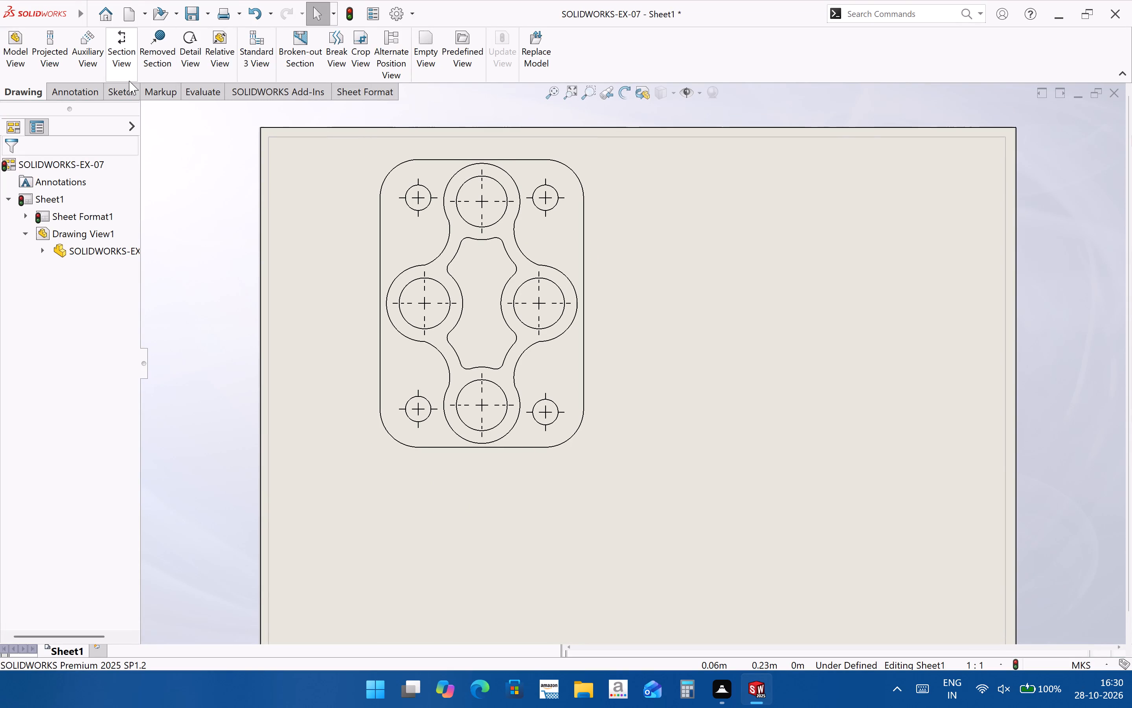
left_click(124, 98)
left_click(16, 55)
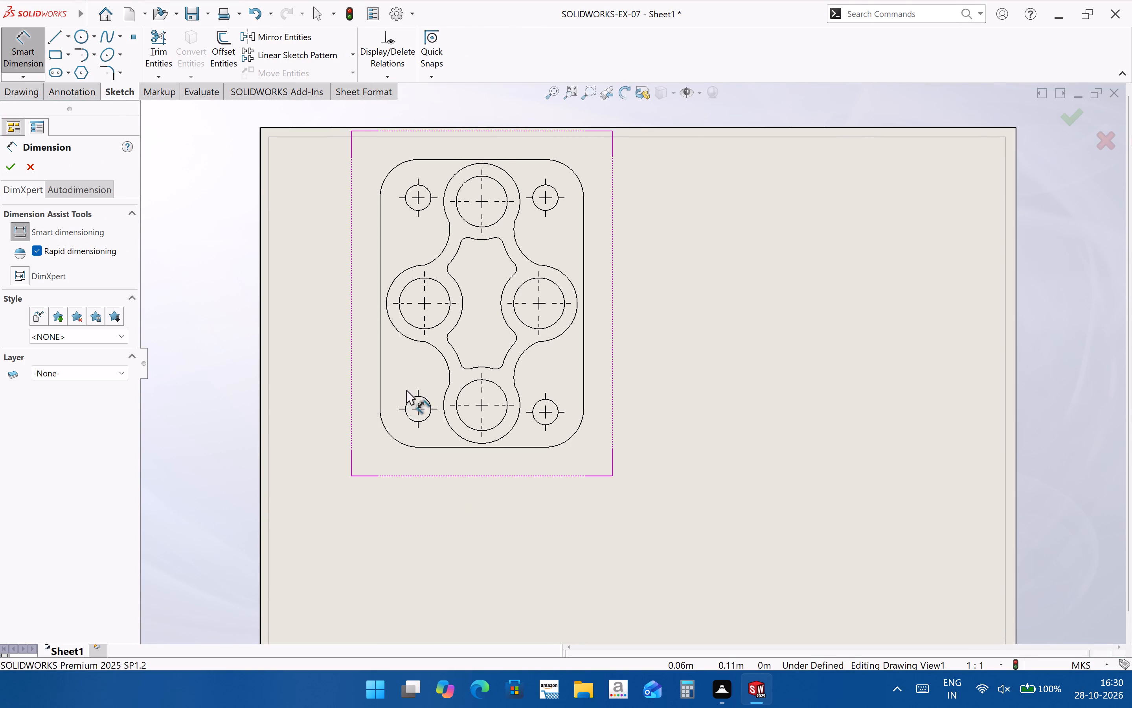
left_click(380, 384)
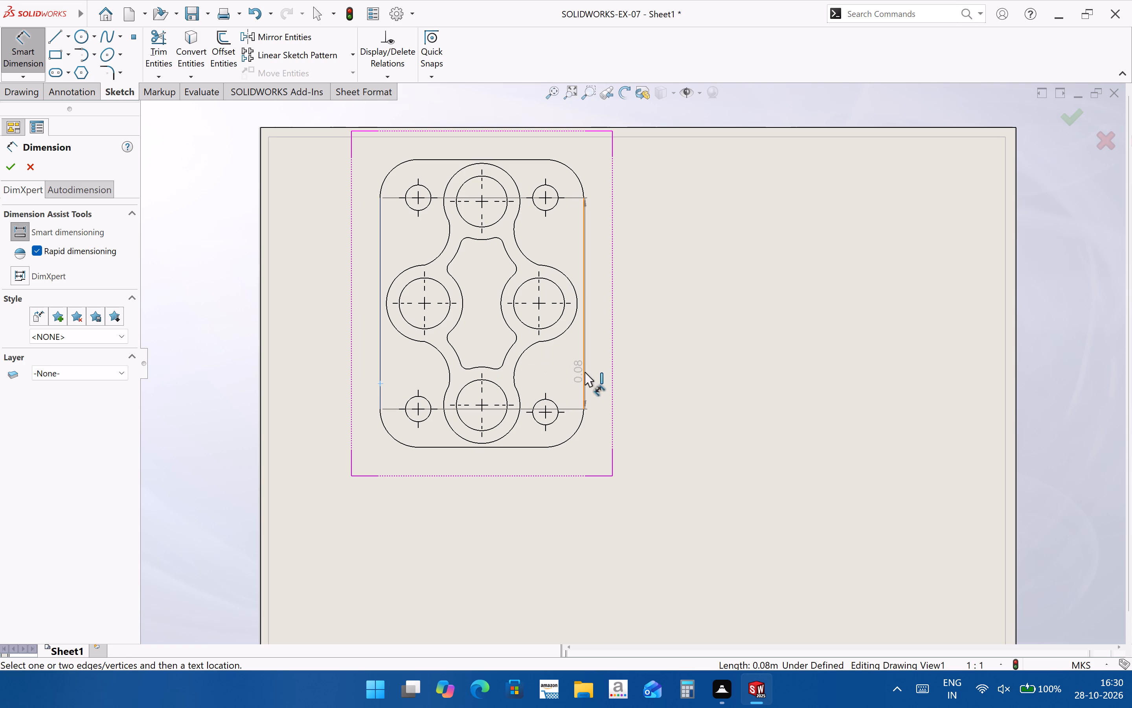
Switch the drawing's unit system to MMGS.
left_click(1079, 664)
left_click(1066, 610)
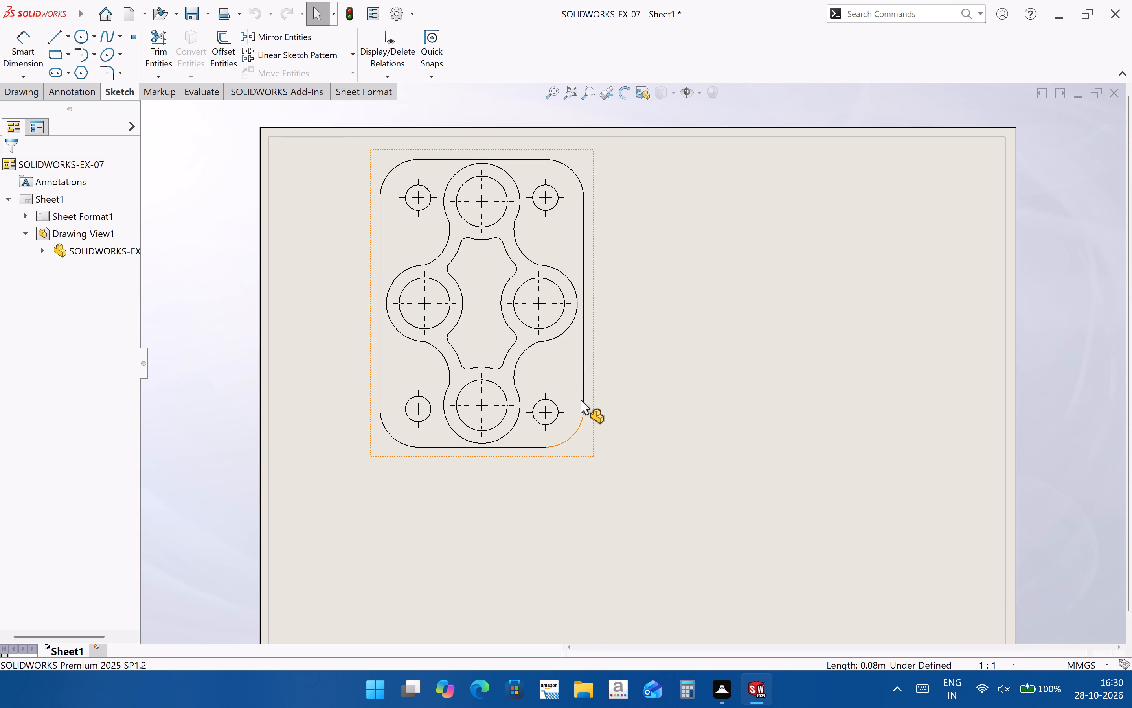
Dimension the plate's overall width between its two straight vertical edges, placing the dimension well below the front view.
left_click(28, 48)
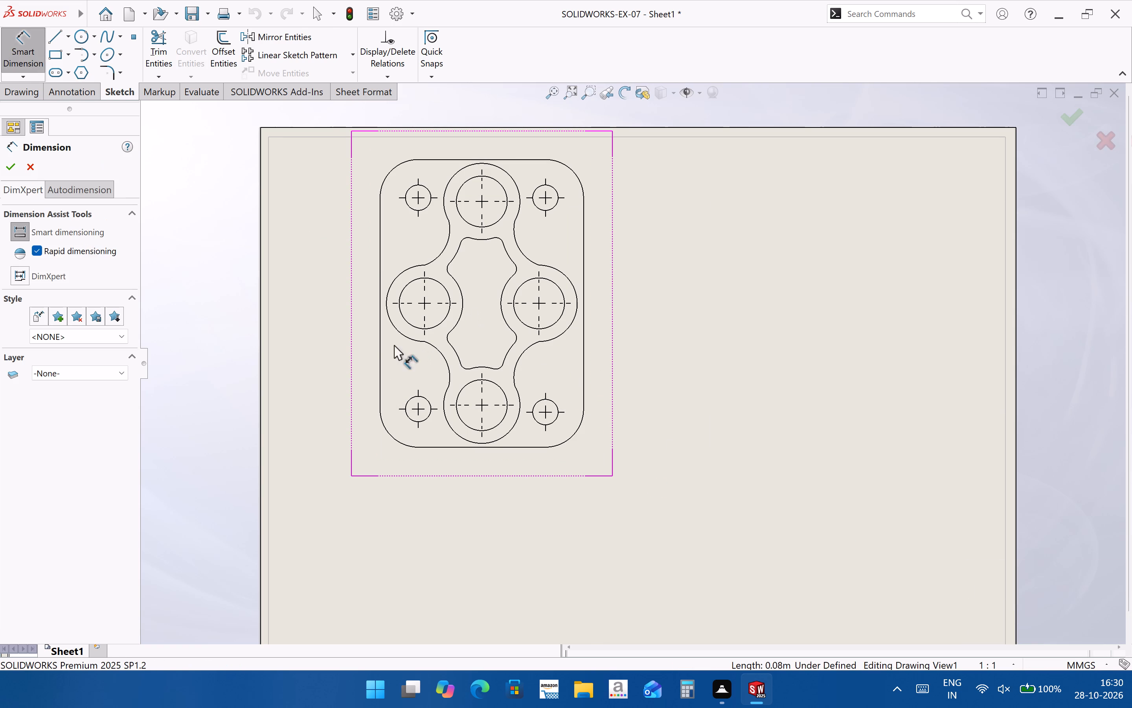
left_click(381, 351)
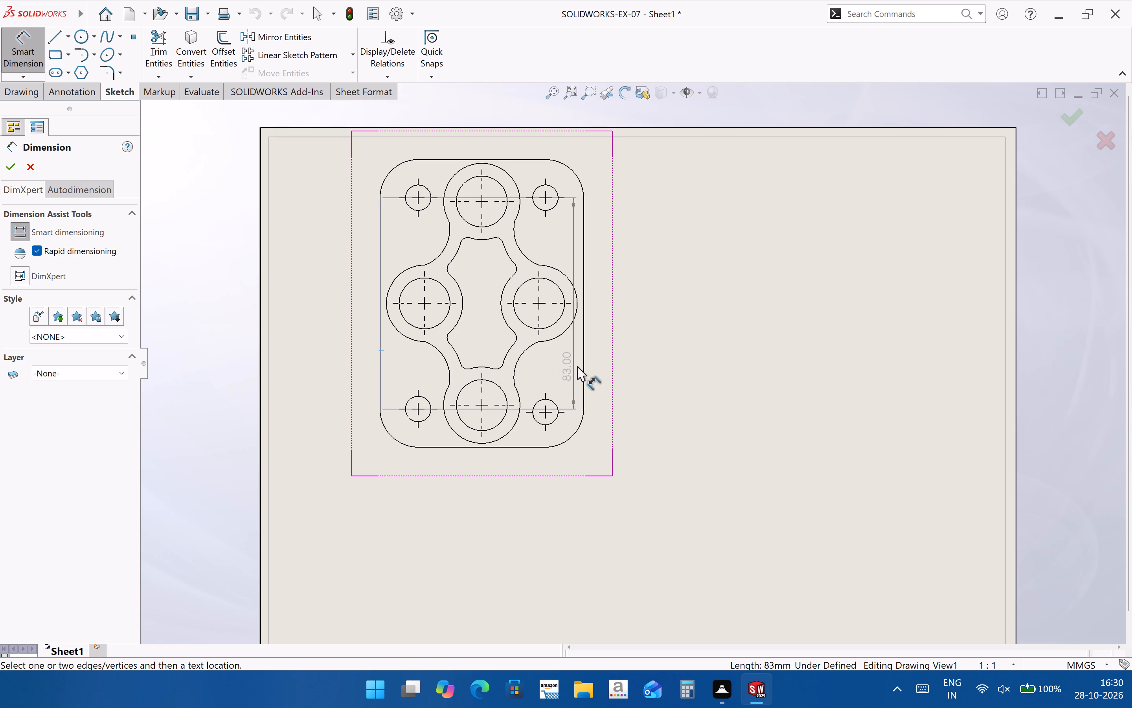
left_click(584, 366)
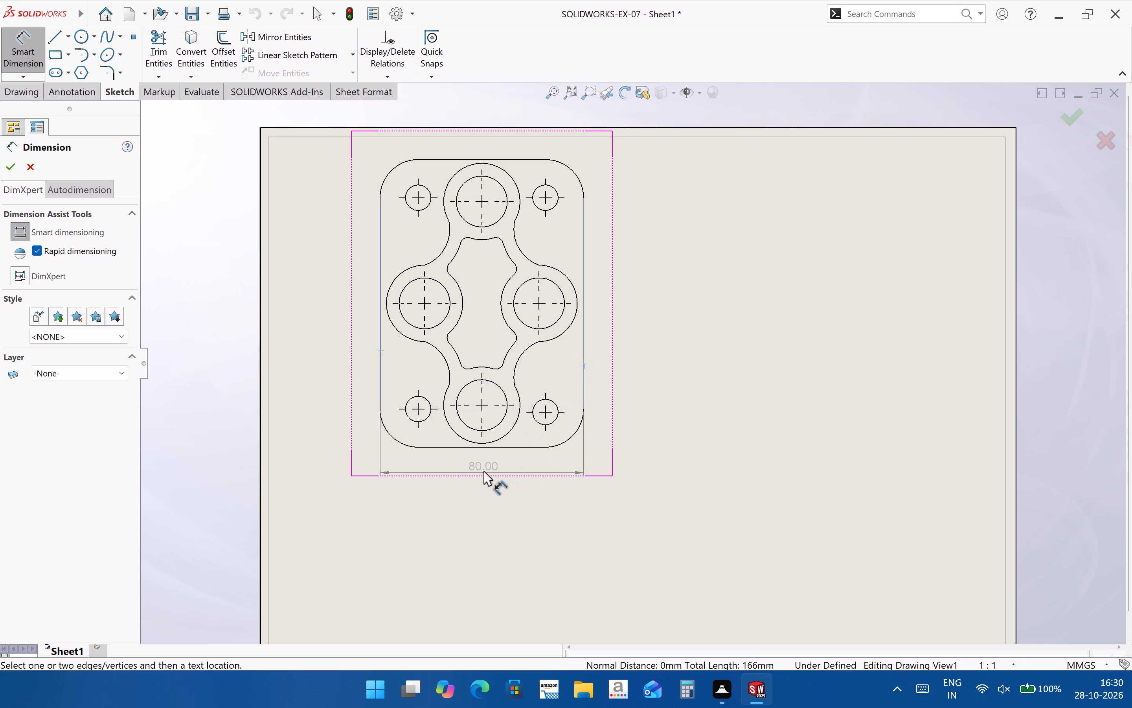
left_click(483, 470)
left_click(663, 465)
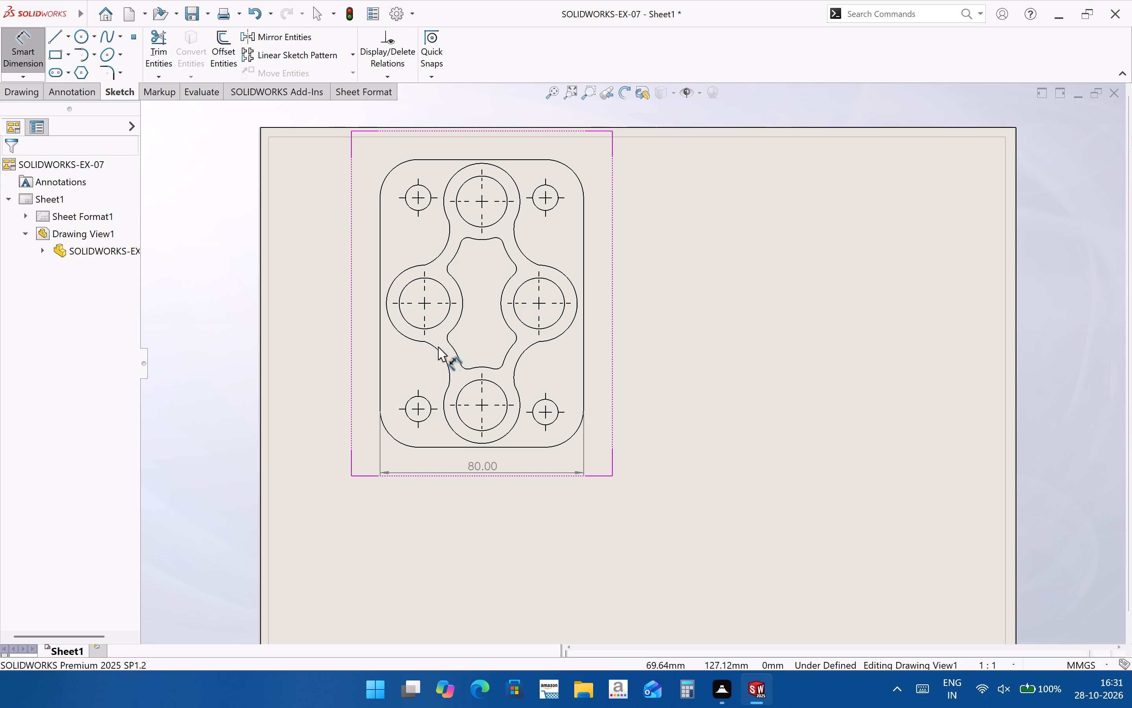
scroll(481, 495, "down", 2)
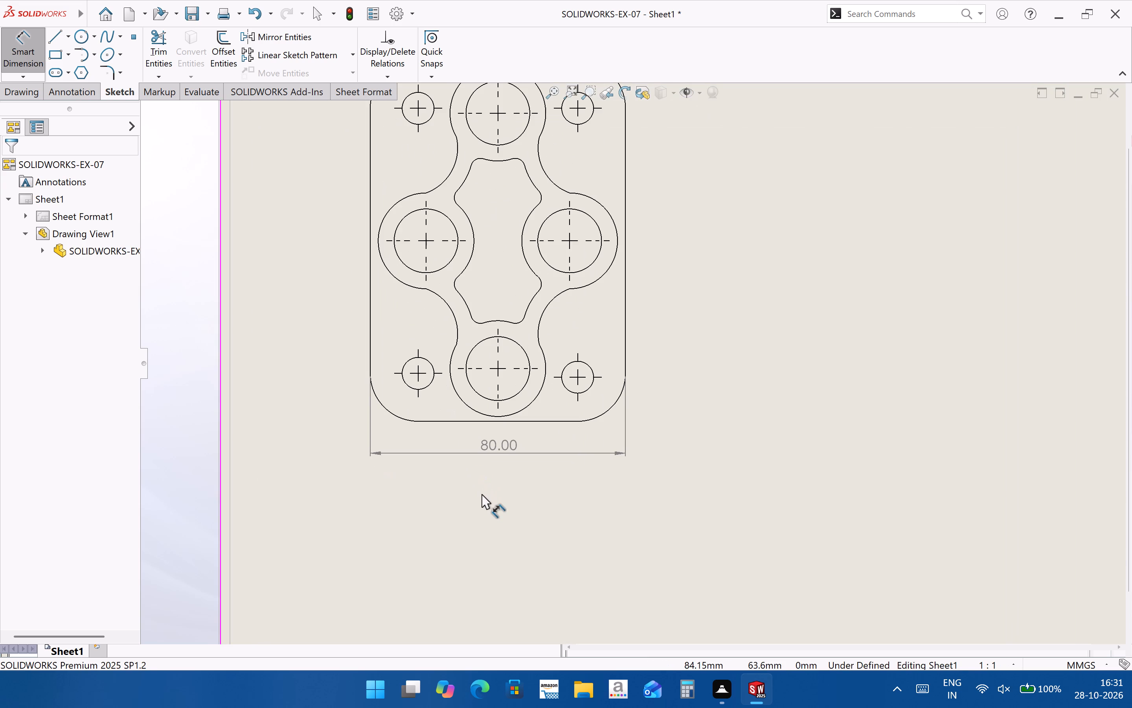
left_click_drag(499, 446, 502, 472)
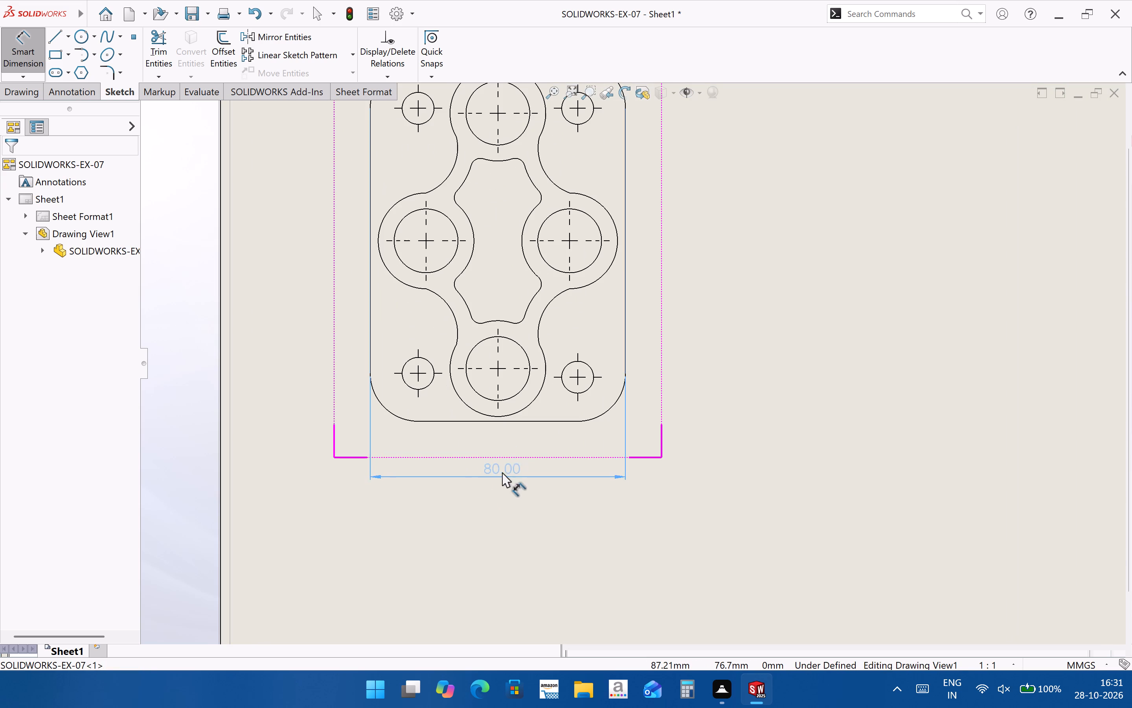
left_click_drag(502, 472, 494, 488)
left_click(494, 488)
left_click(510, 513)
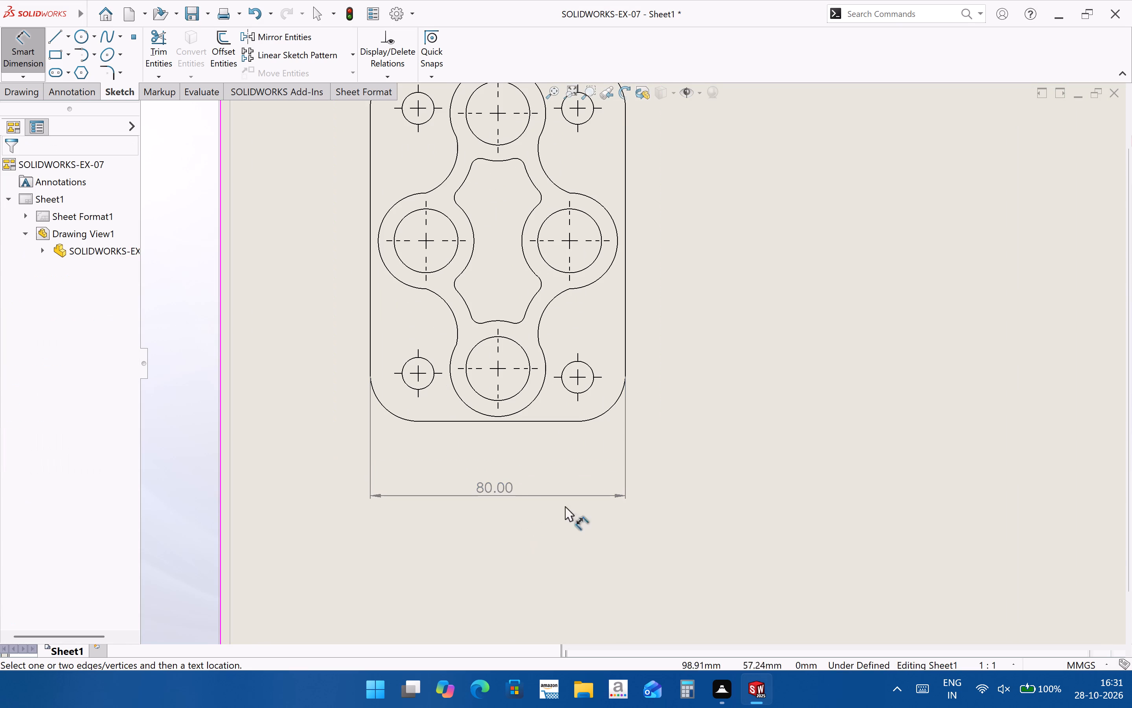
Dimension the diameter of the uppermost large hole, placing the text outside the plate's upper-left corner.
scroll(536, 480, "up", 2)
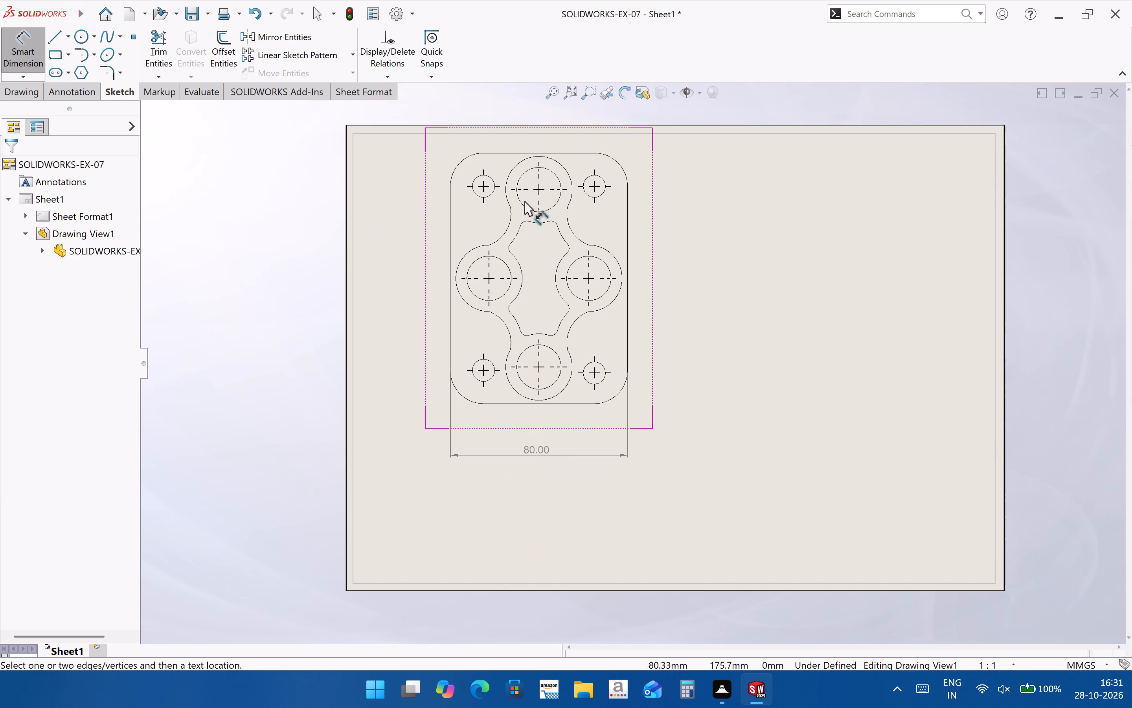
scroll(524, 201, "down", 2)
left_click(533, 221)
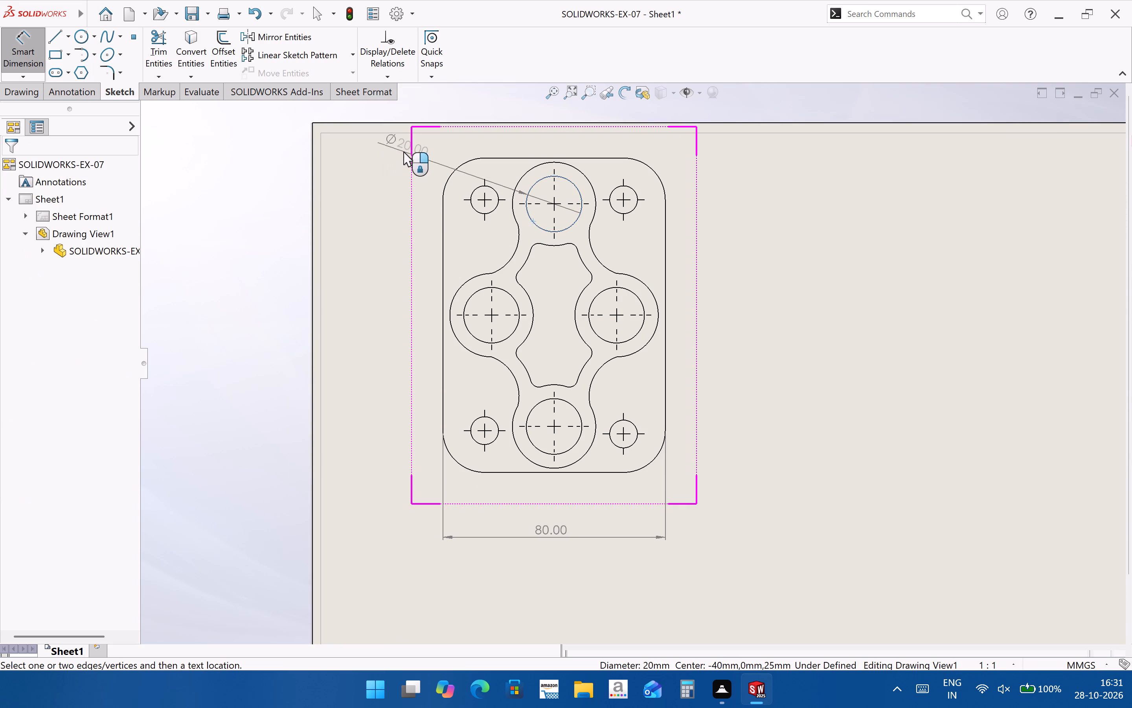
left_click(395, 160)
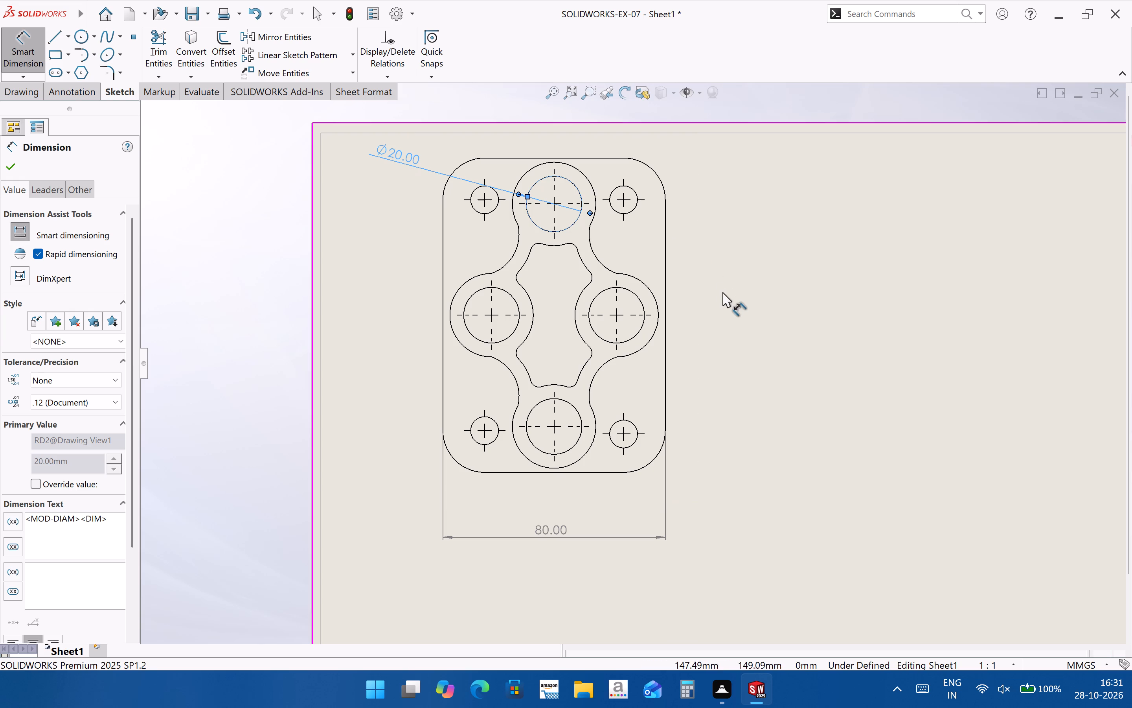
left_click(750, 292)
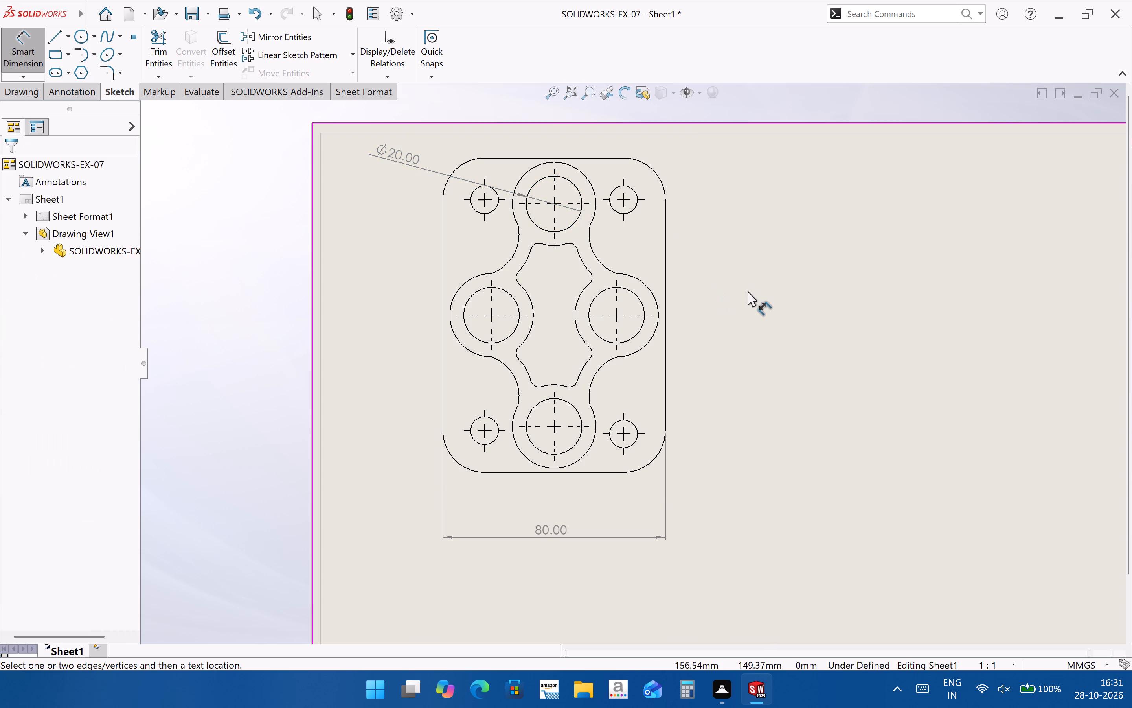
Dimension the small fillet radius at the upper-right corner of the central cutout.
scroll(598, 258, "down", 2)
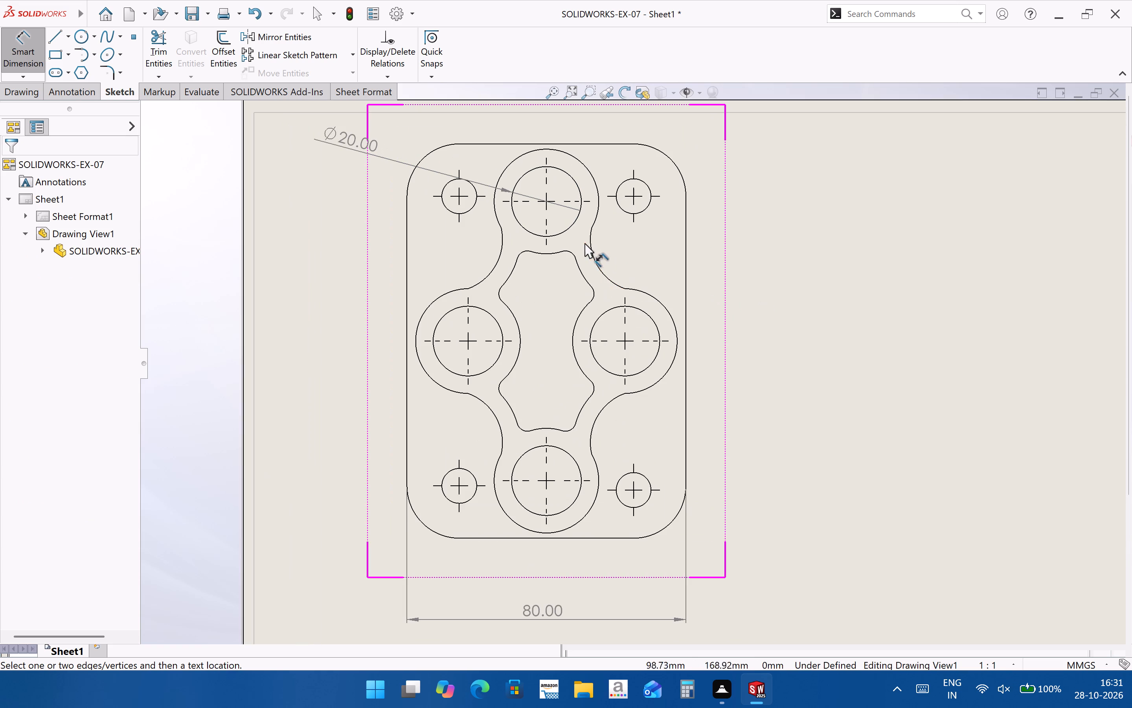
left_click(574, 255)
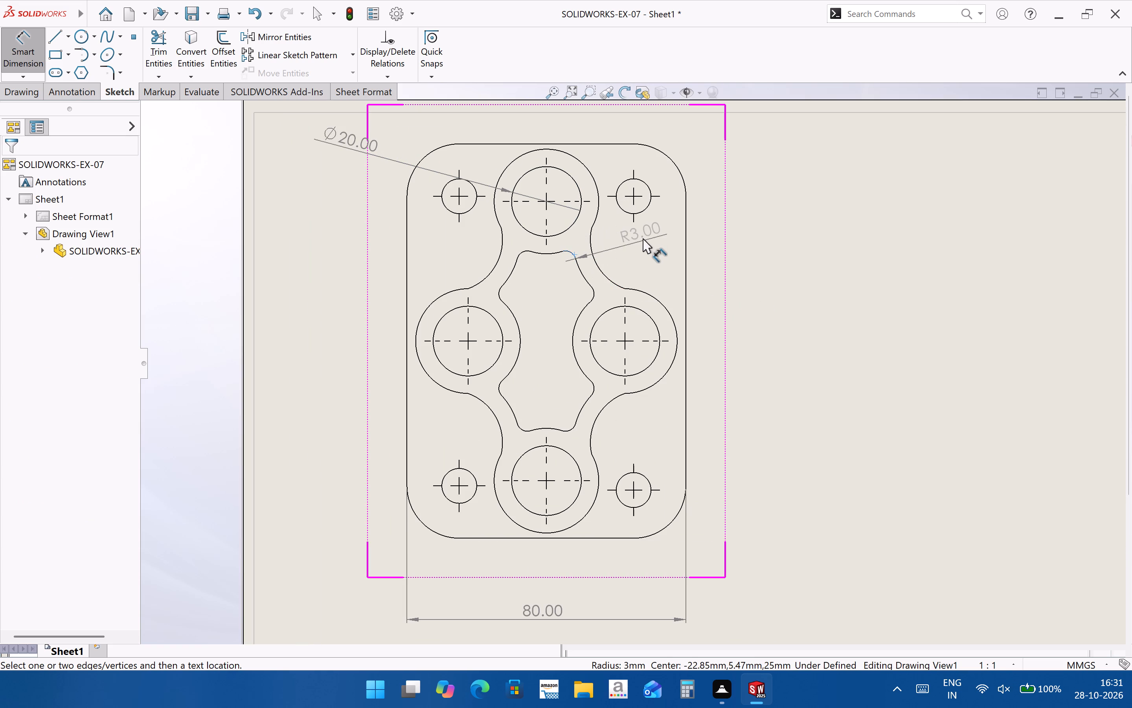
left_click(642, 240)
left_click(764, 292)
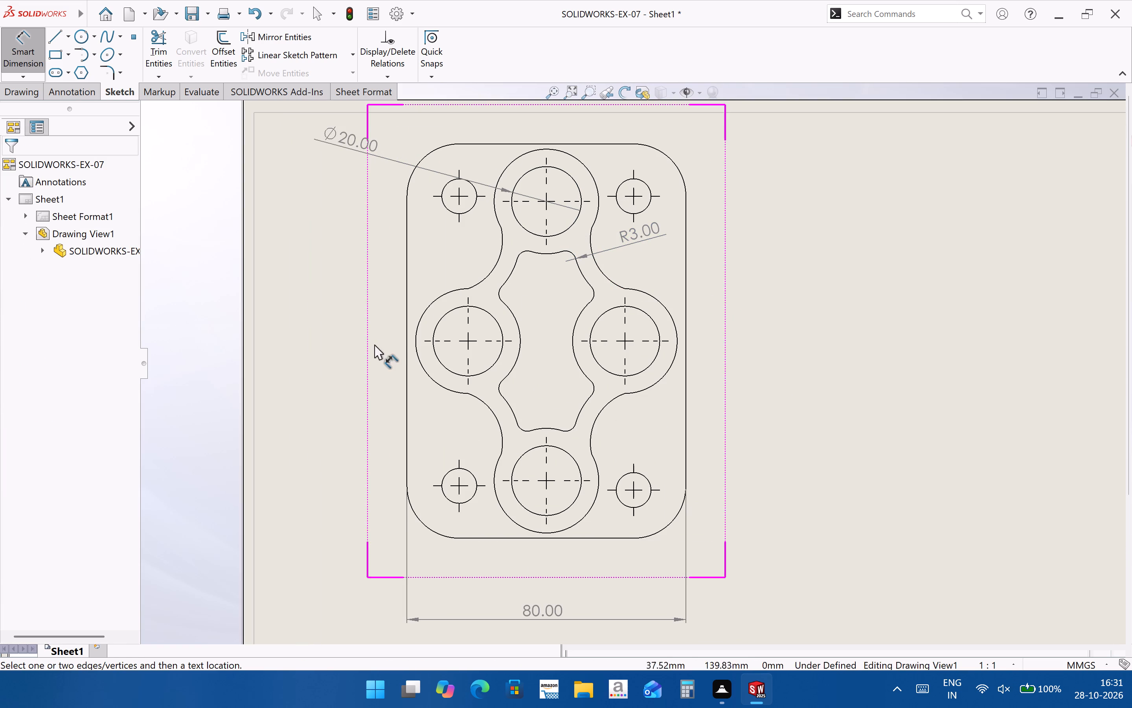
Dimension the vertical centre distance between the uppermost and lowermost large holes, placing it just outside the plate's right edge.
scroll(374, 345, "up", 3)
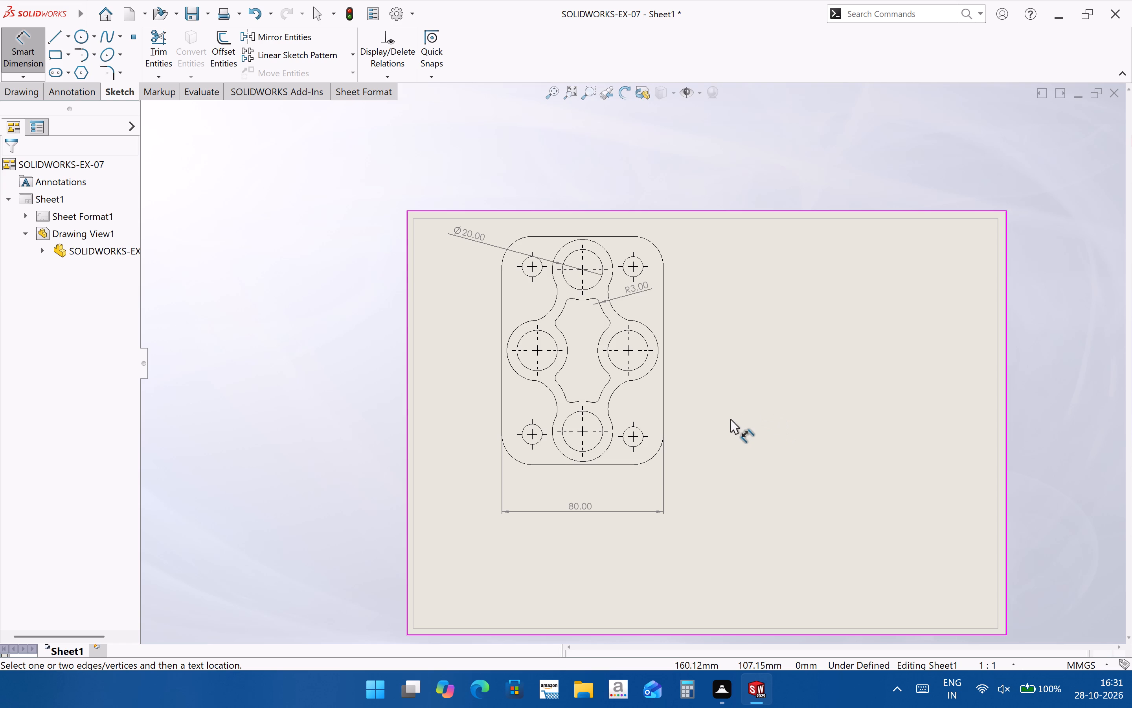
scroll(557, 282, "down", 2)
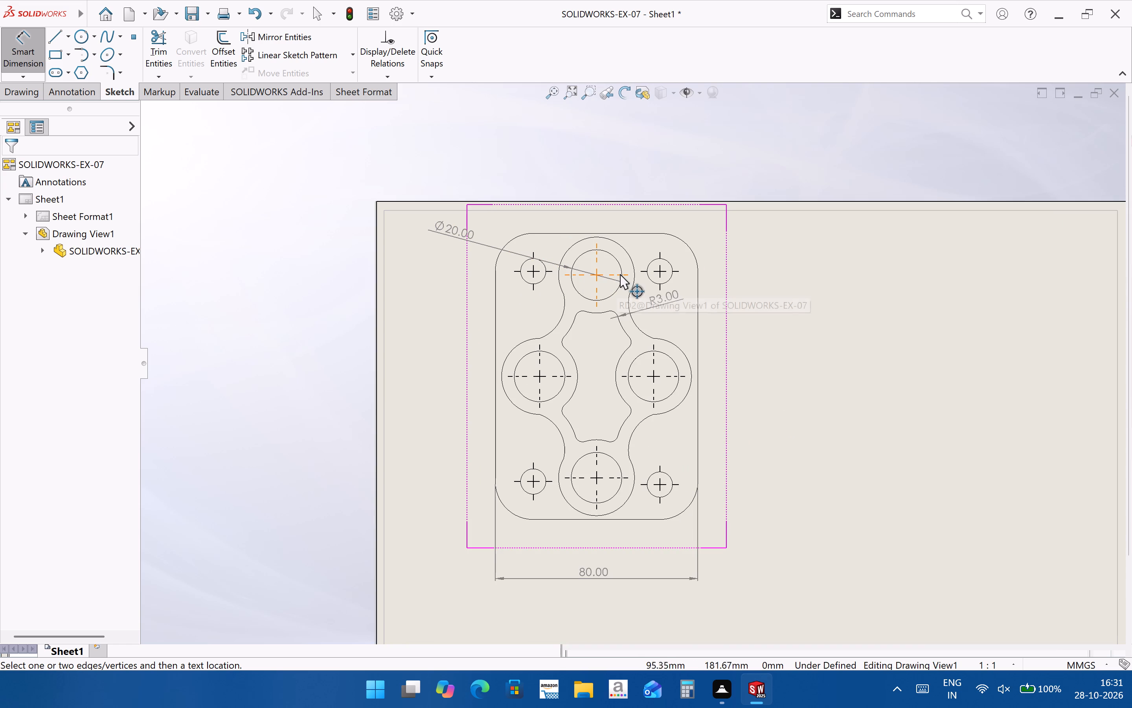
left_click(621, 275)
left_click(620, 476)
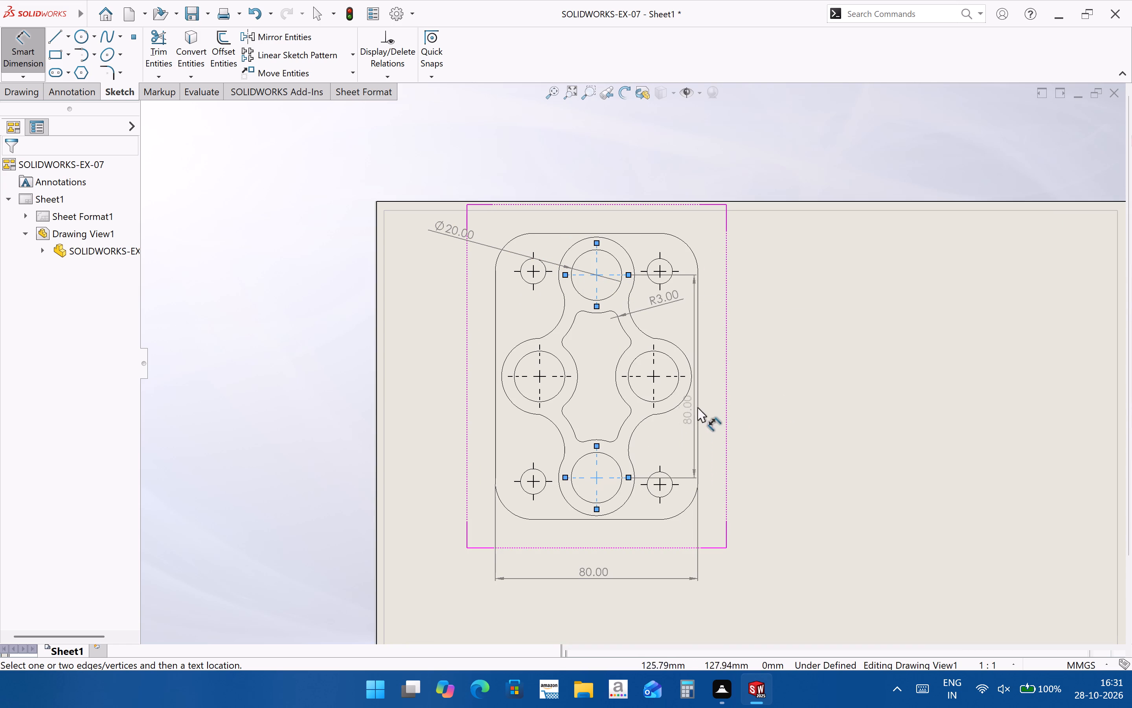
left_click(730, 401)
left_click(834, 419)
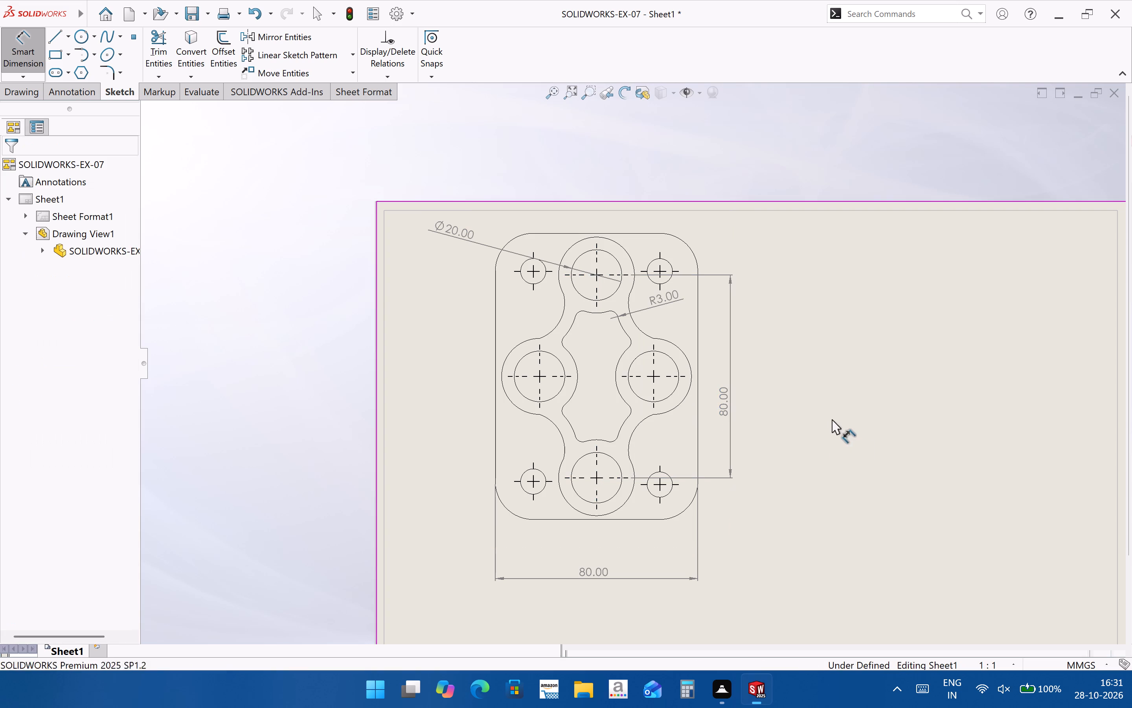
Reposition the overall width dimension, trying it close to the plate and leaving it farther below the bottom edge.
scroll(491, 389, "up", 2)
scroll(711, 476, "down", 2)
middle_click_drag(696, 473, 664, 468)
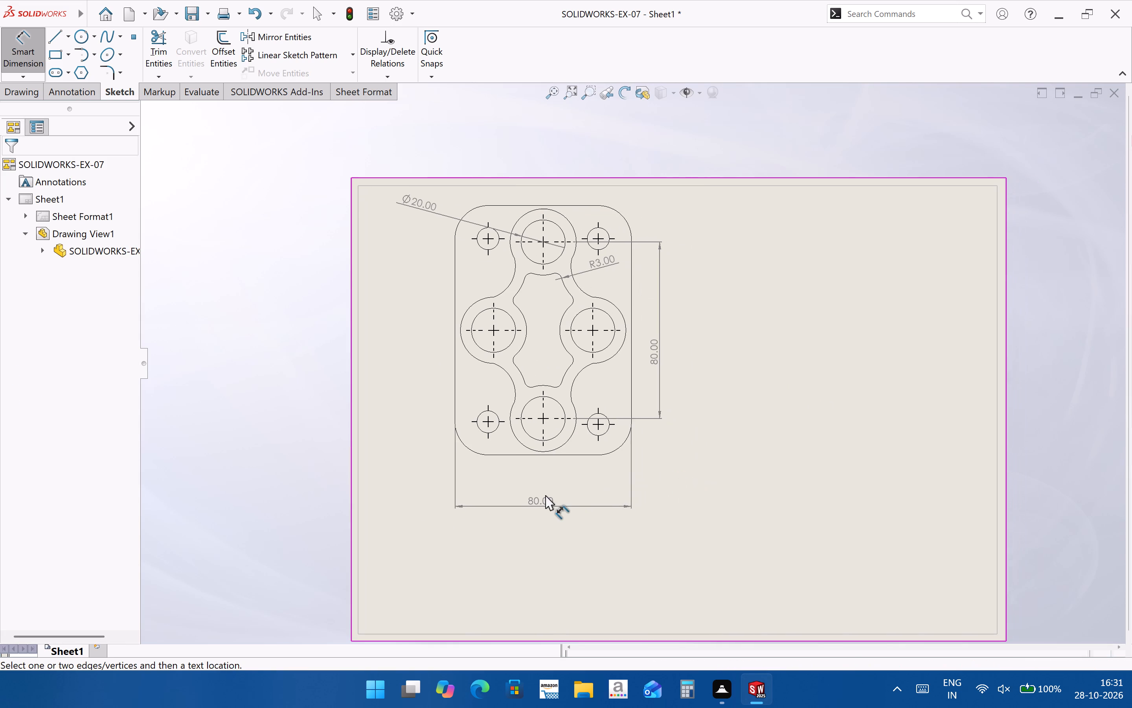
left_click_drag(546, 501, 549, 474)
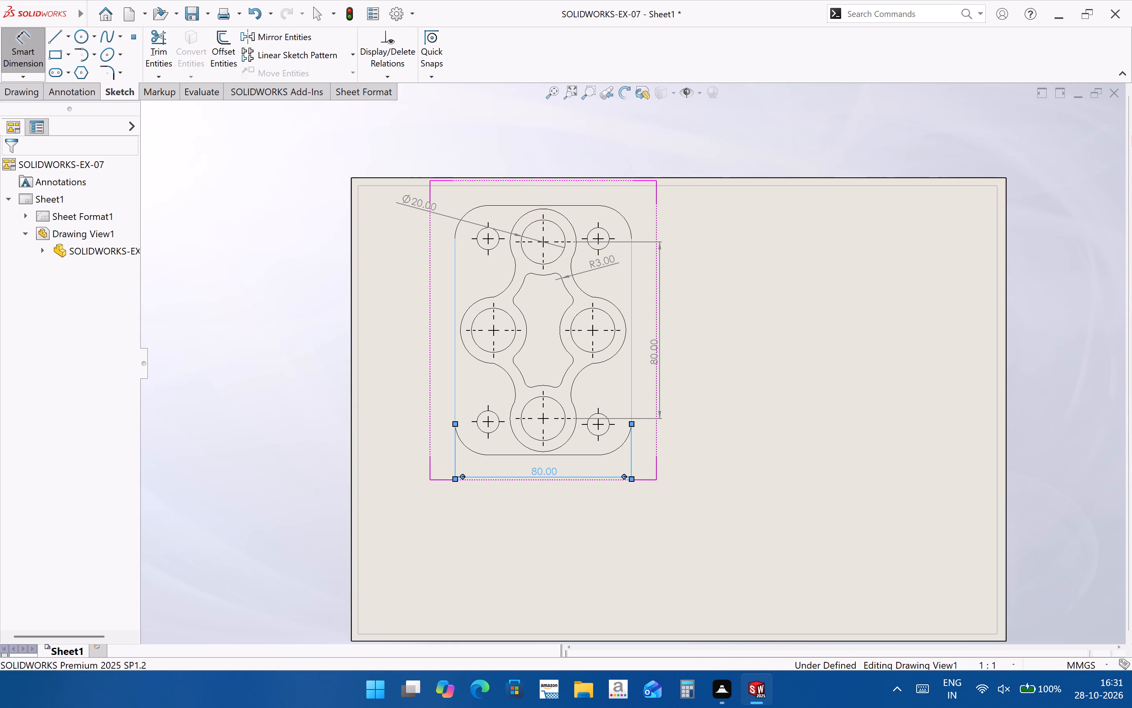
left_click(562, 497)
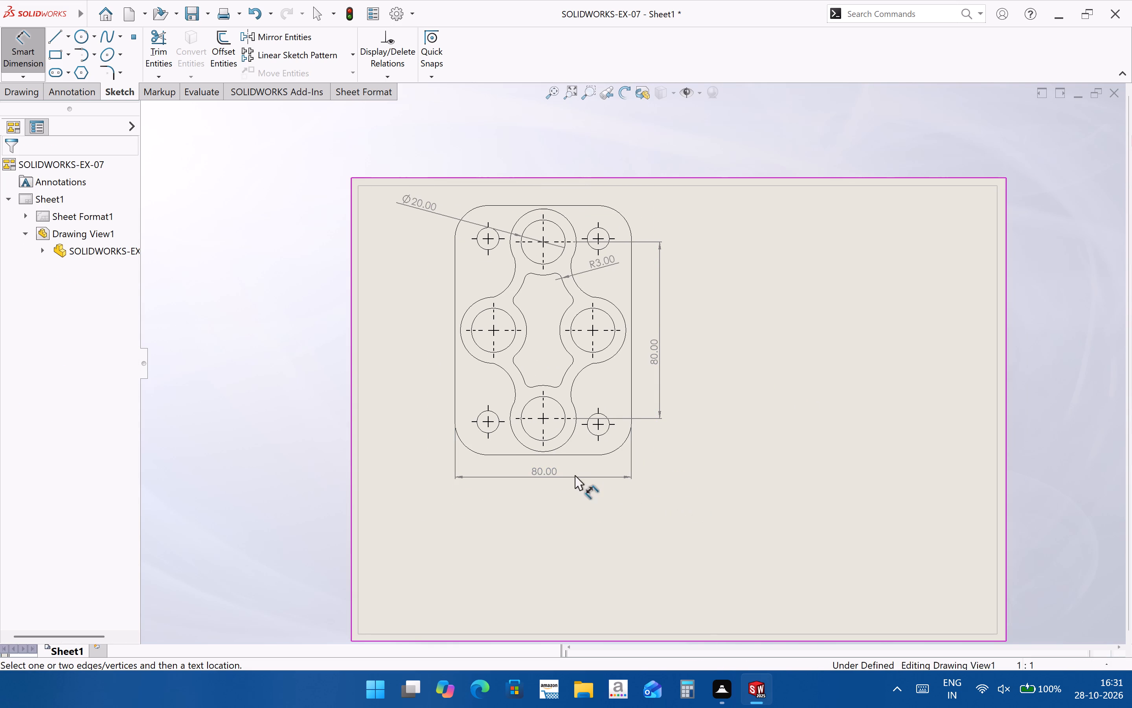
left_click_drag(549, 474, 551, 528)
left_click(683, 521)
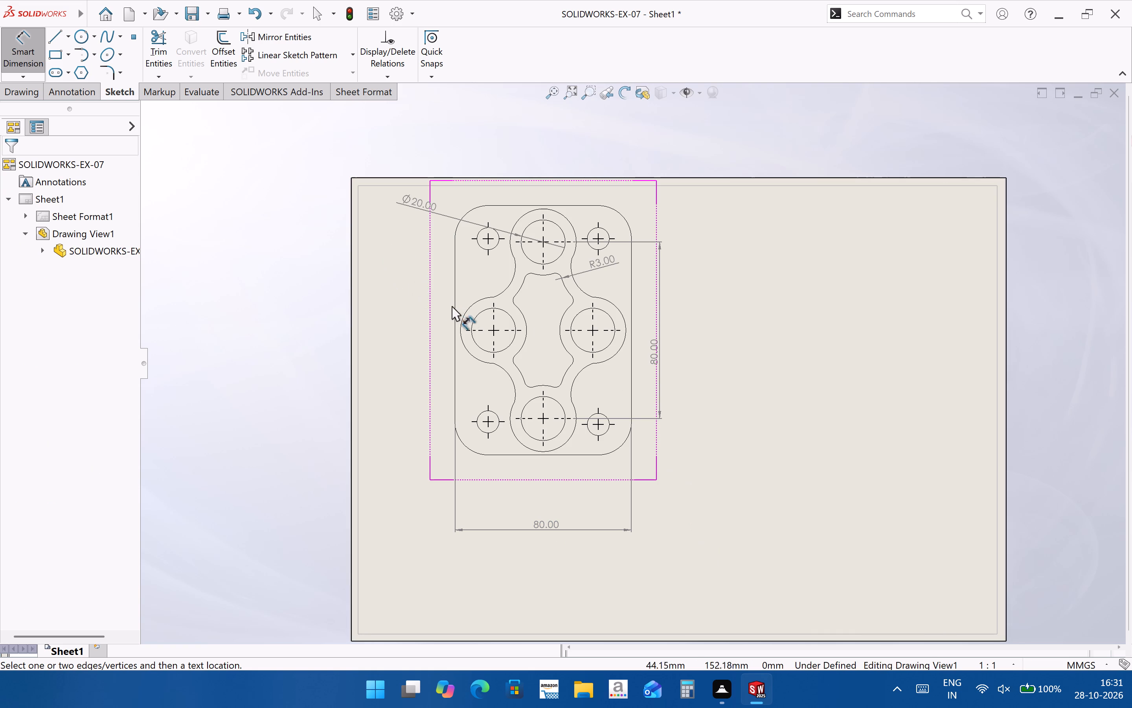
Dimension the radius of the outer arc around the left large hole, placing it outside the plate's left edge.
left_click(469, 311)
left_click(419, 309)
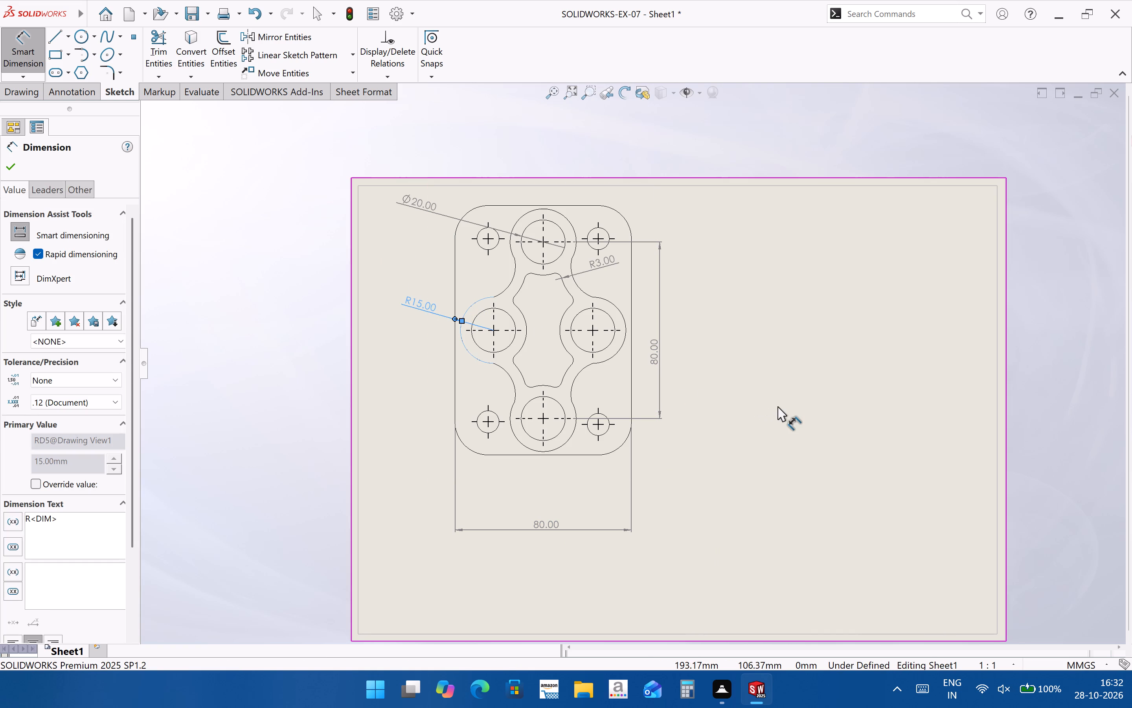
Dimension the diameter of the lower-left small hole, placing it outside the plate's left edge.
left_click(482, 412)
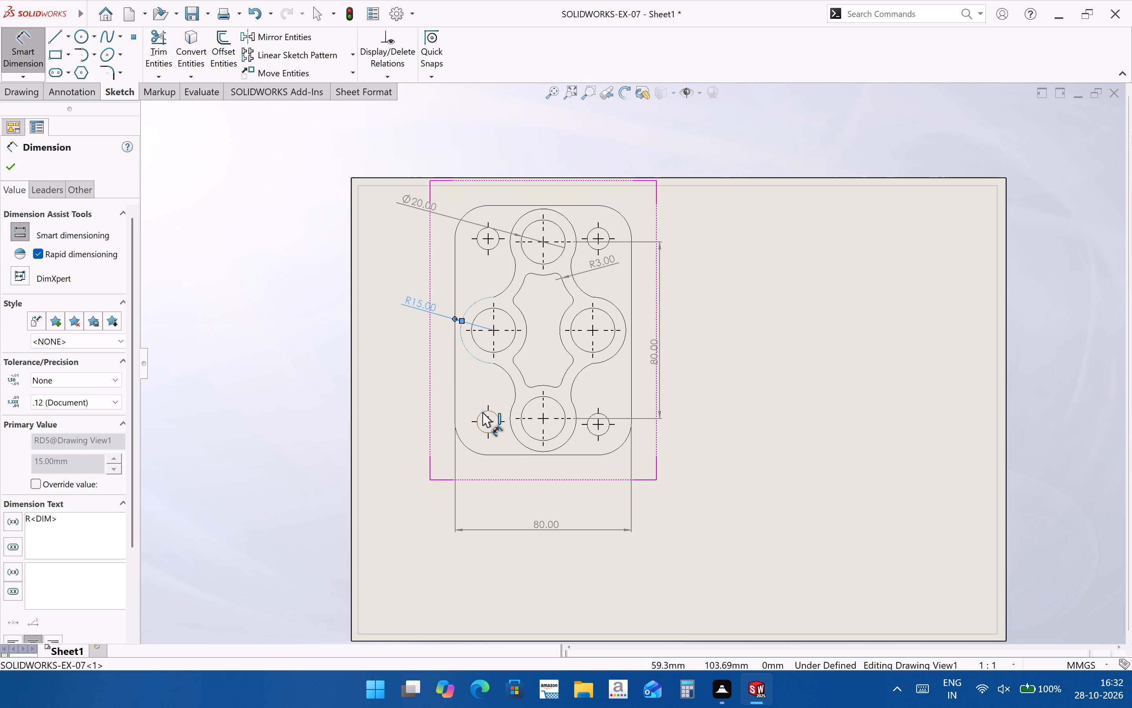
left_click(412, 396)
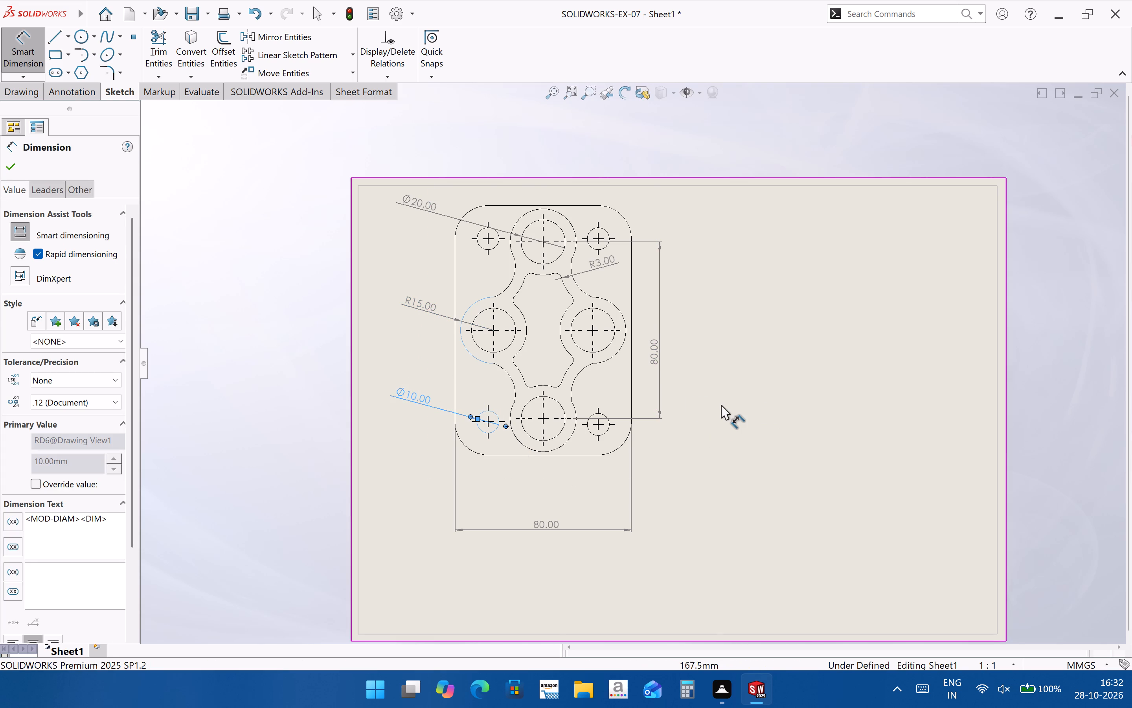
Dimension the radius of the plate's lower-left rounded corner, placing it outside the corner.
left_click(473, 451)
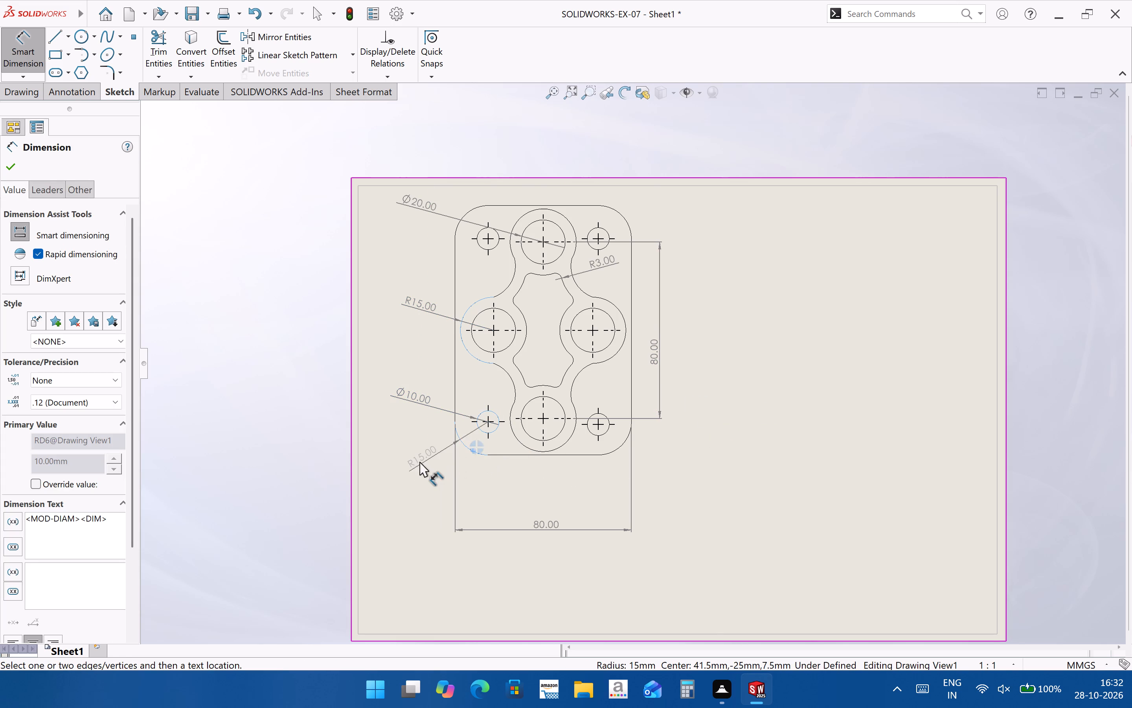
left_click(419, 462)
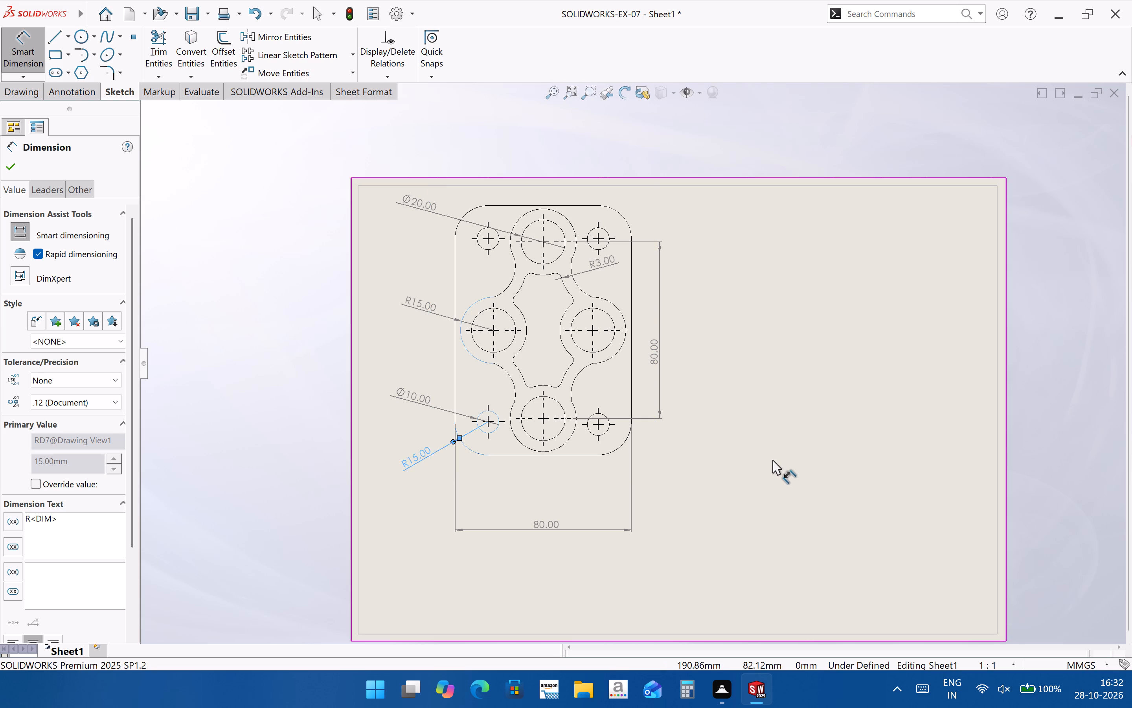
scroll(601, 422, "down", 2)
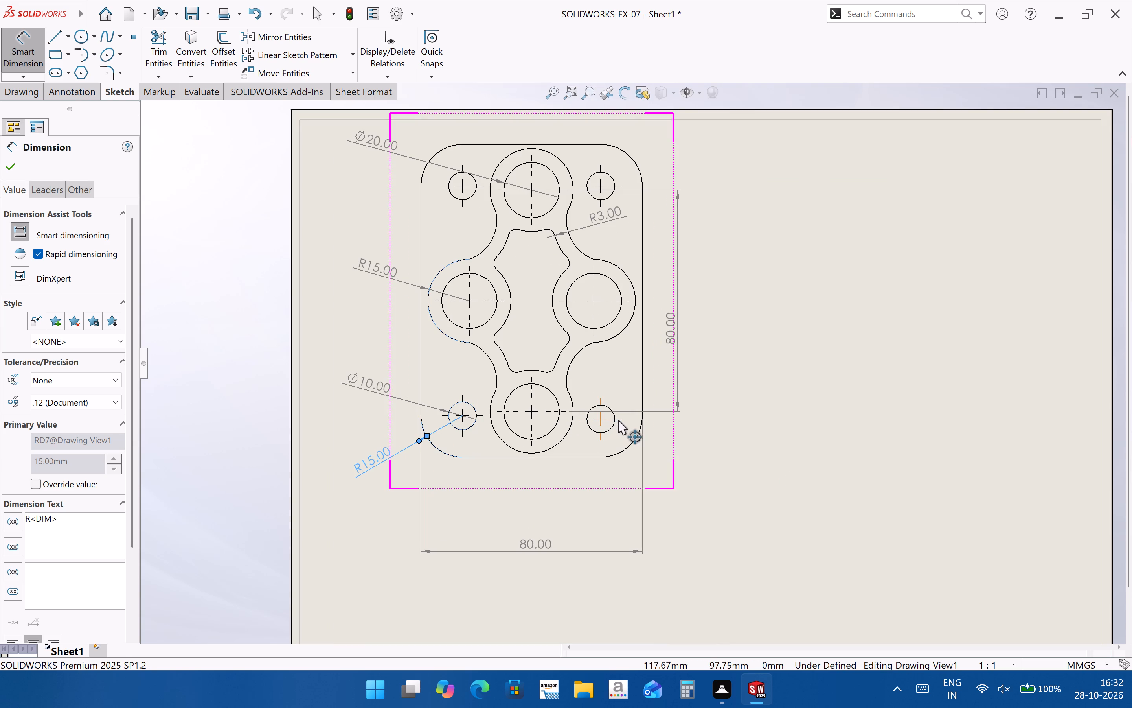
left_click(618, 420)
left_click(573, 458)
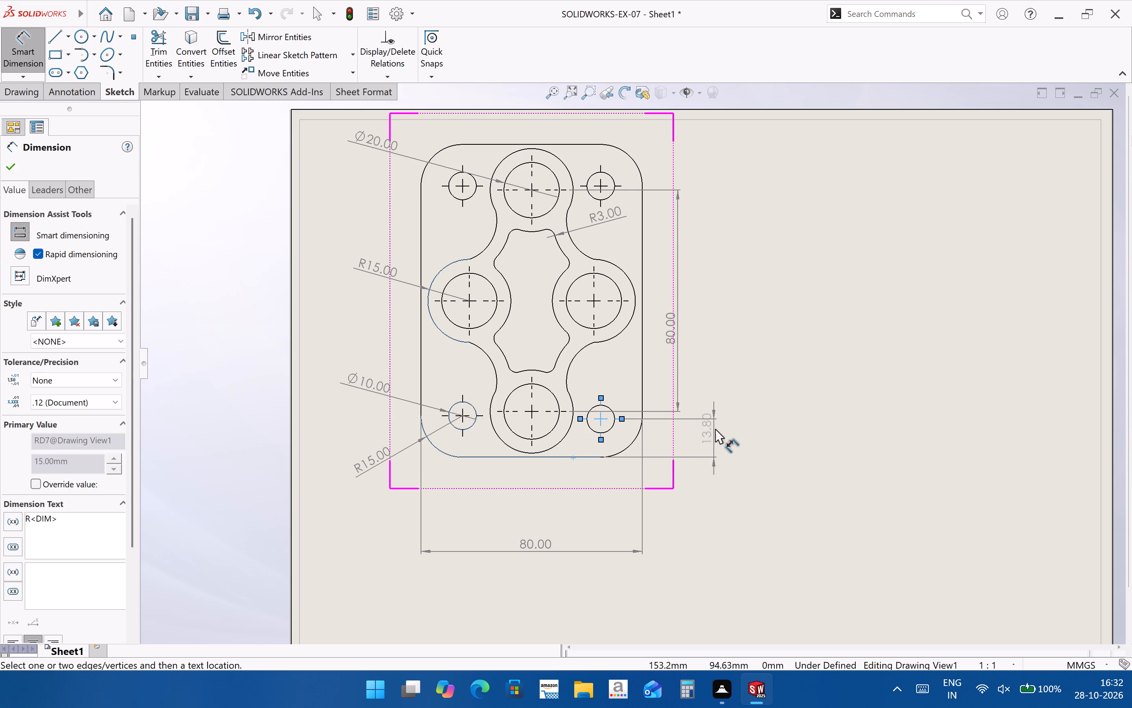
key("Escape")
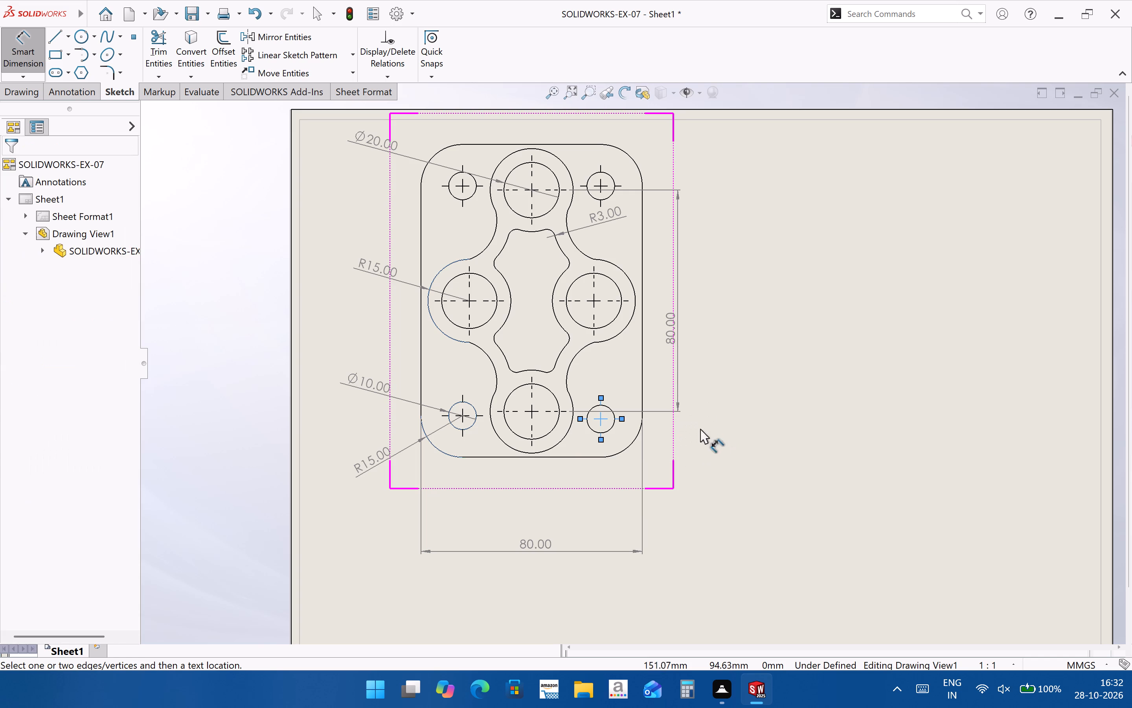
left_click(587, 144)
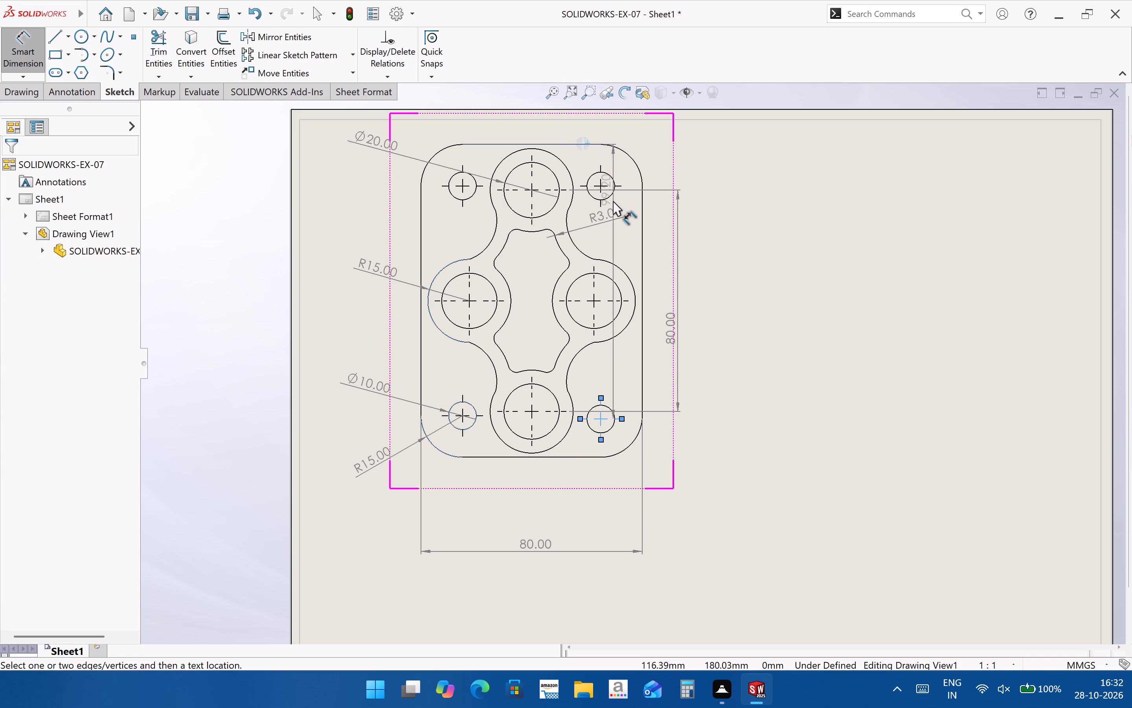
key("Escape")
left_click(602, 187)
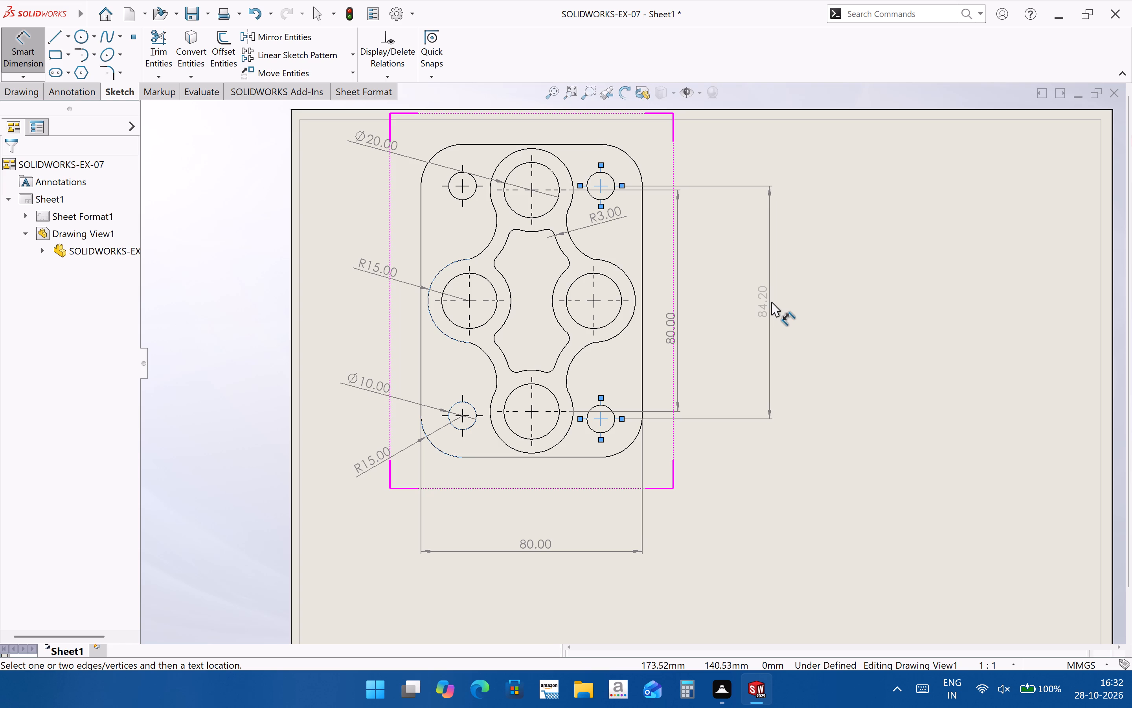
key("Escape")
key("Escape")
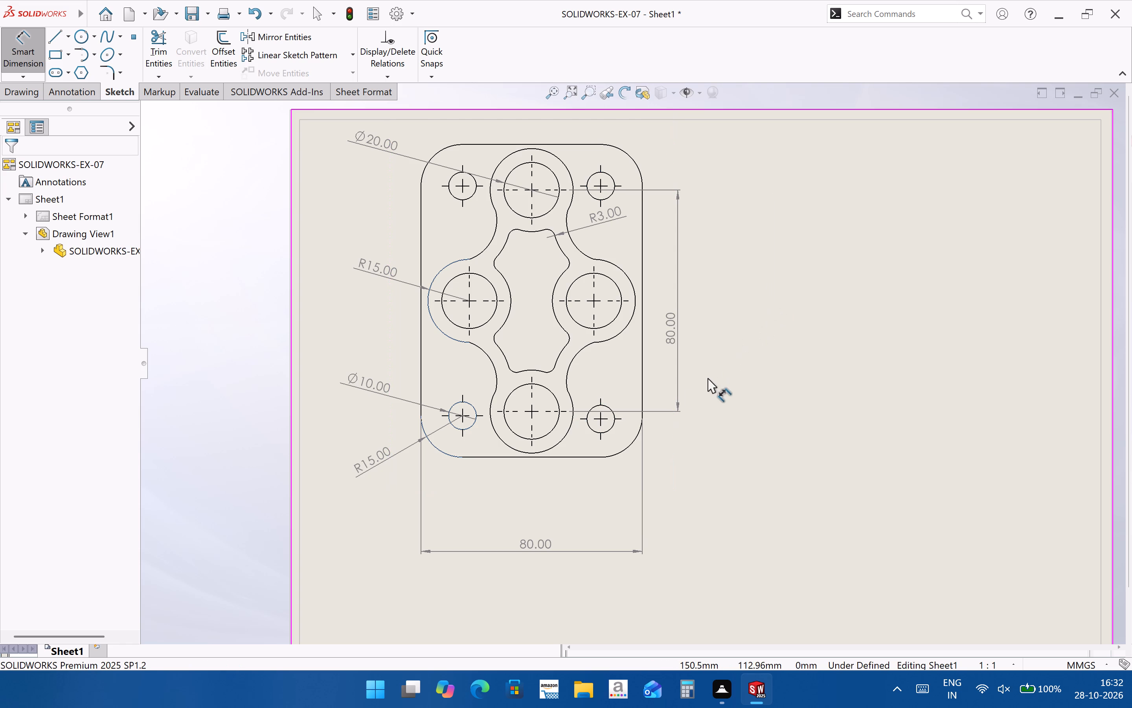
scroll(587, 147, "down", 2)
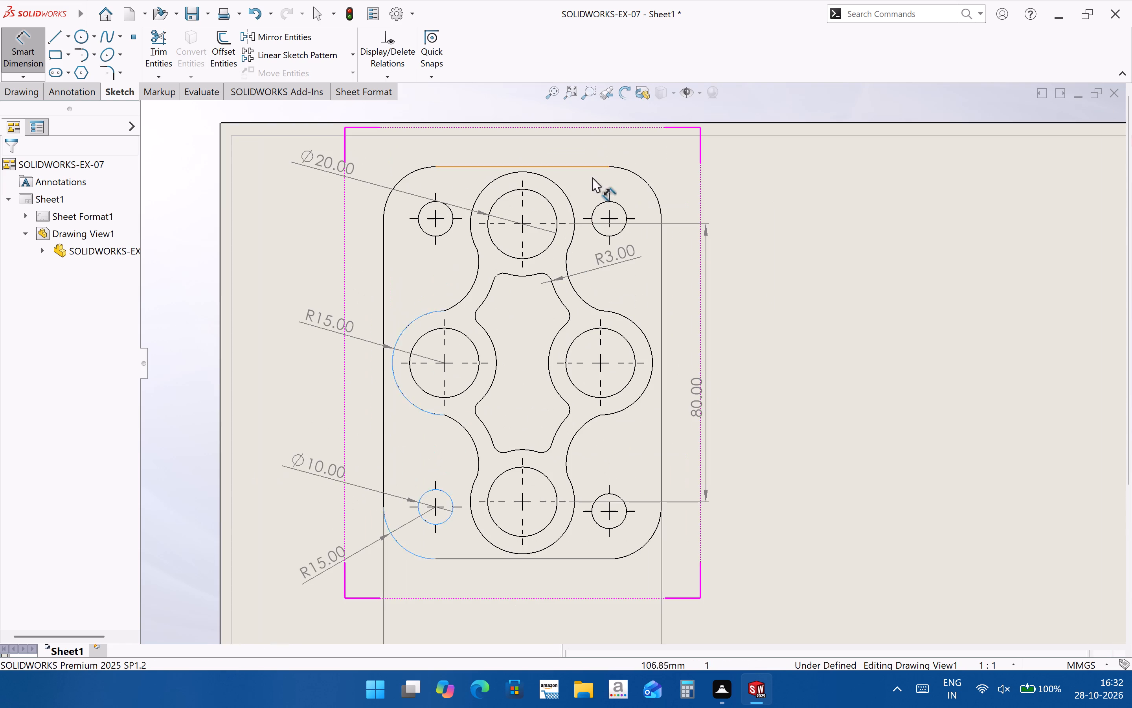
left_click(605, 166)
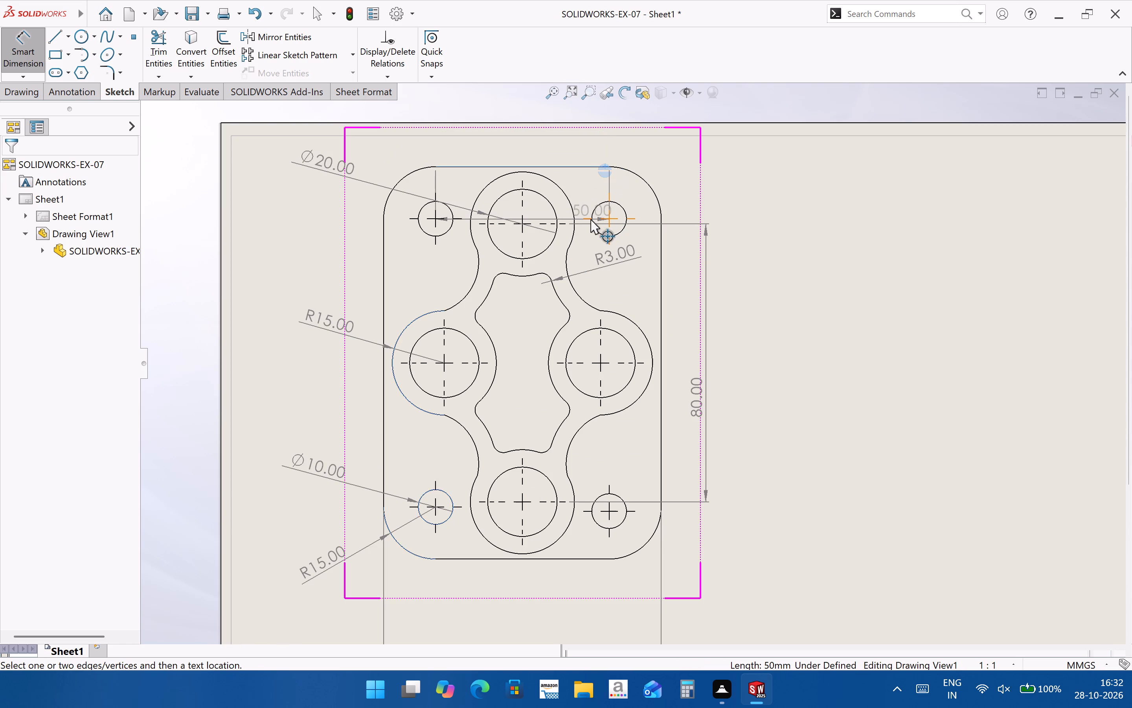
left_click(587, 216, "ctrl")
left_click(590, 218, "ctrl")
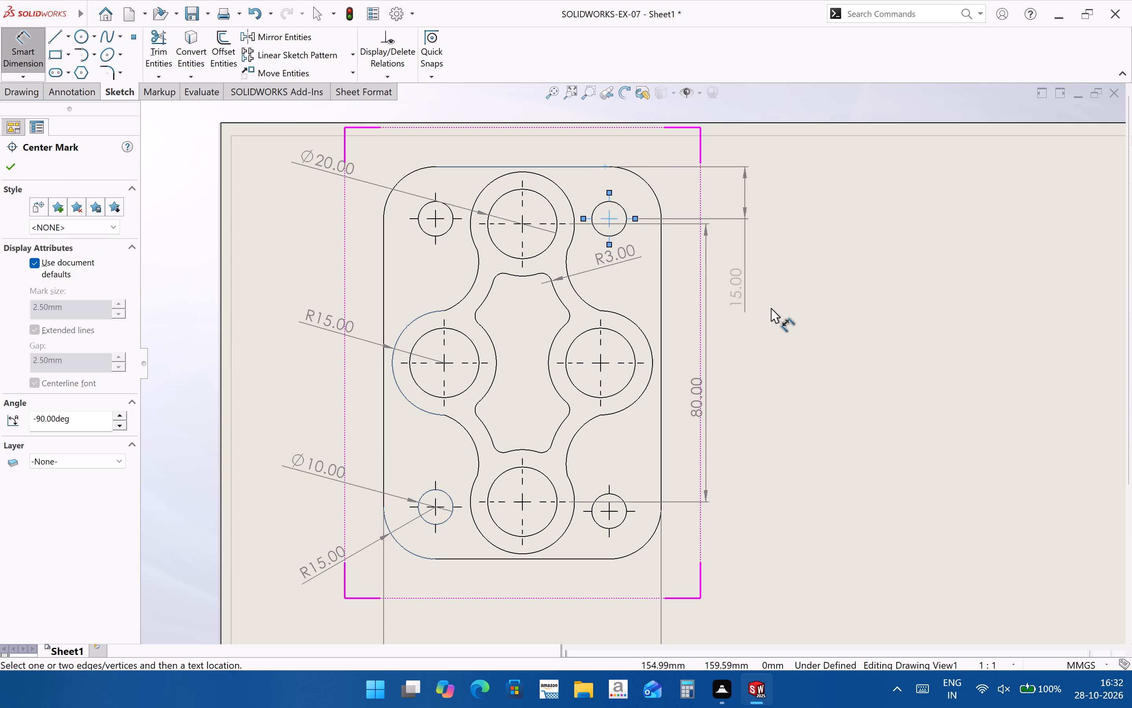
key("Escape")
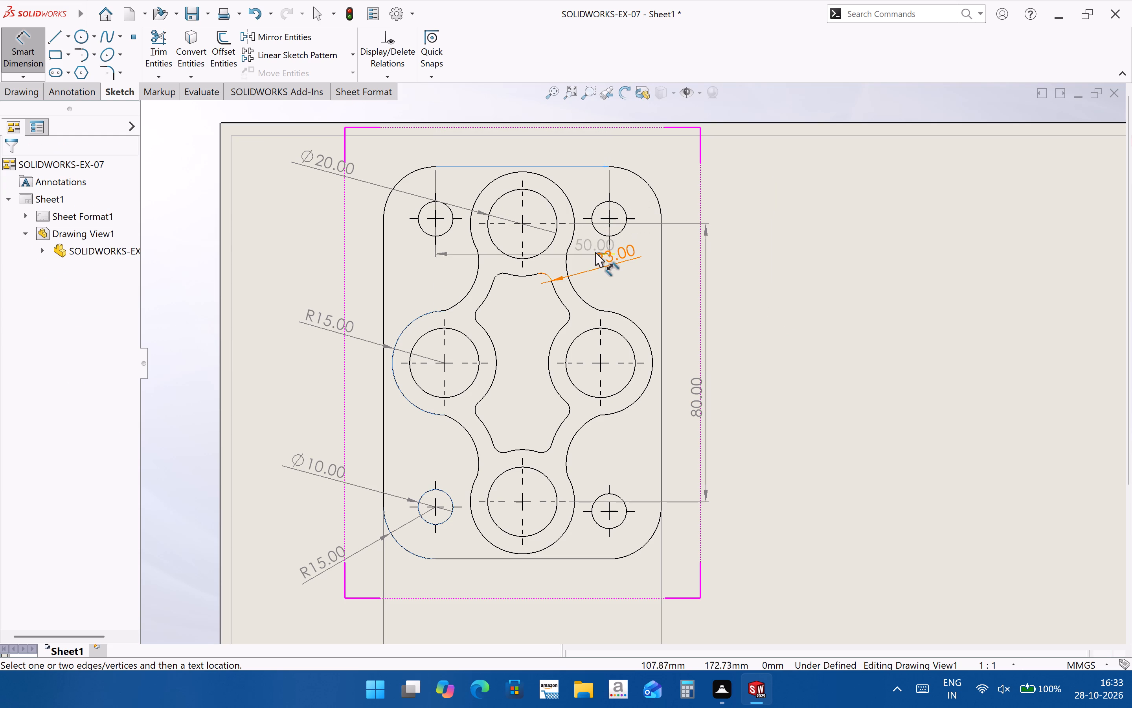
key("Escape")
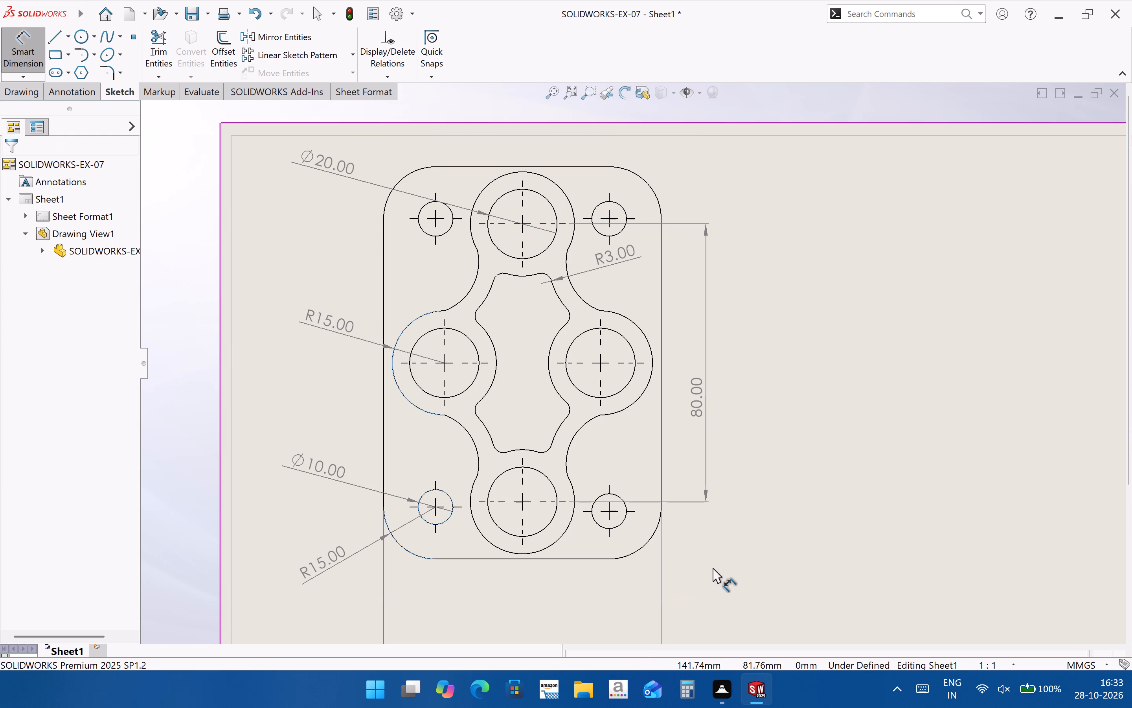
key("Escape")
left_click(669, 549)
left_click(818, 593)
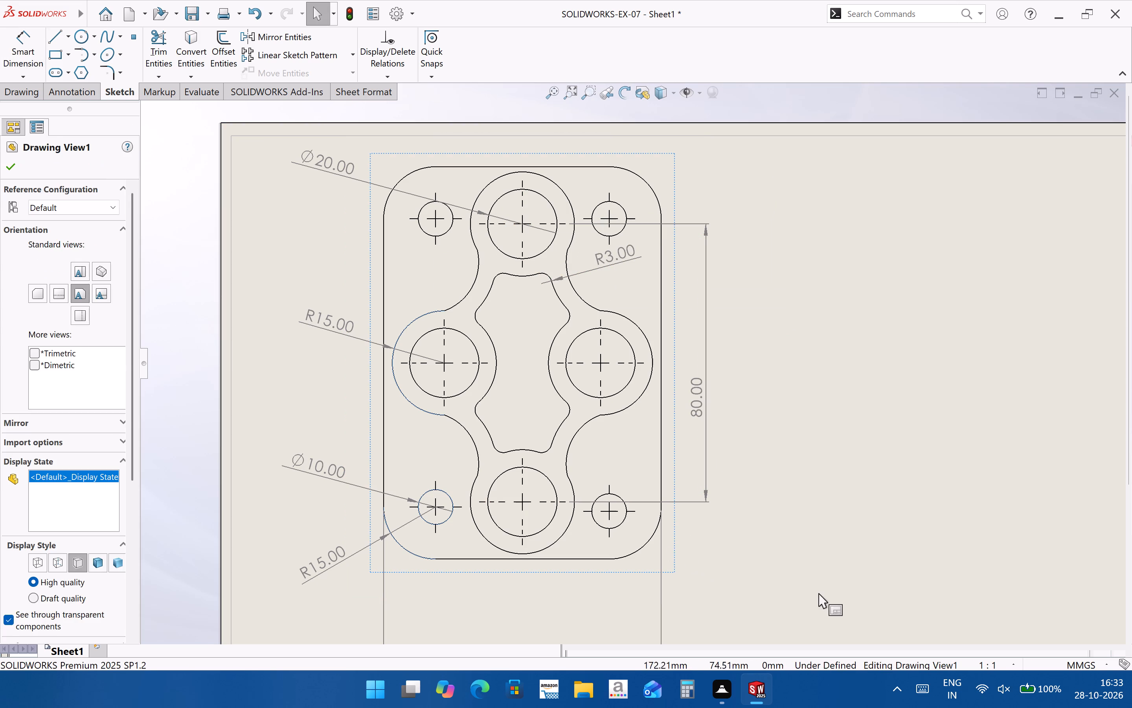
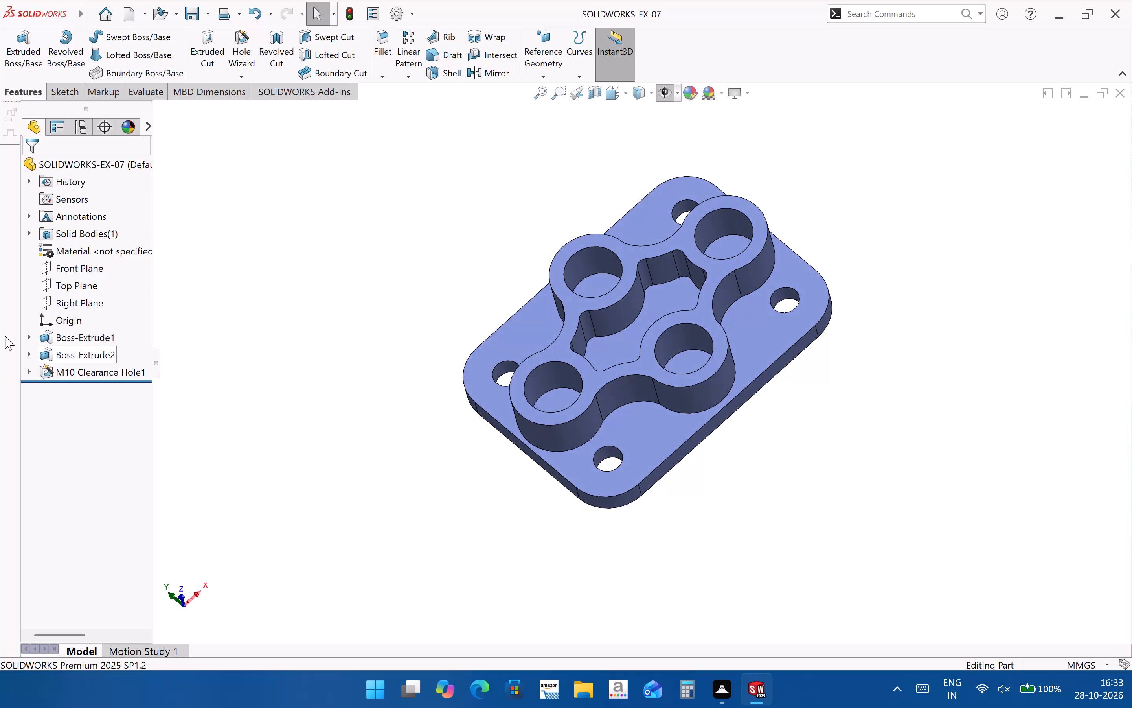
In the M10 clearance hole's position sketch, add a vertical relation between the two left hole centre points.
left_click(32, 371)
left_click(93, 390)
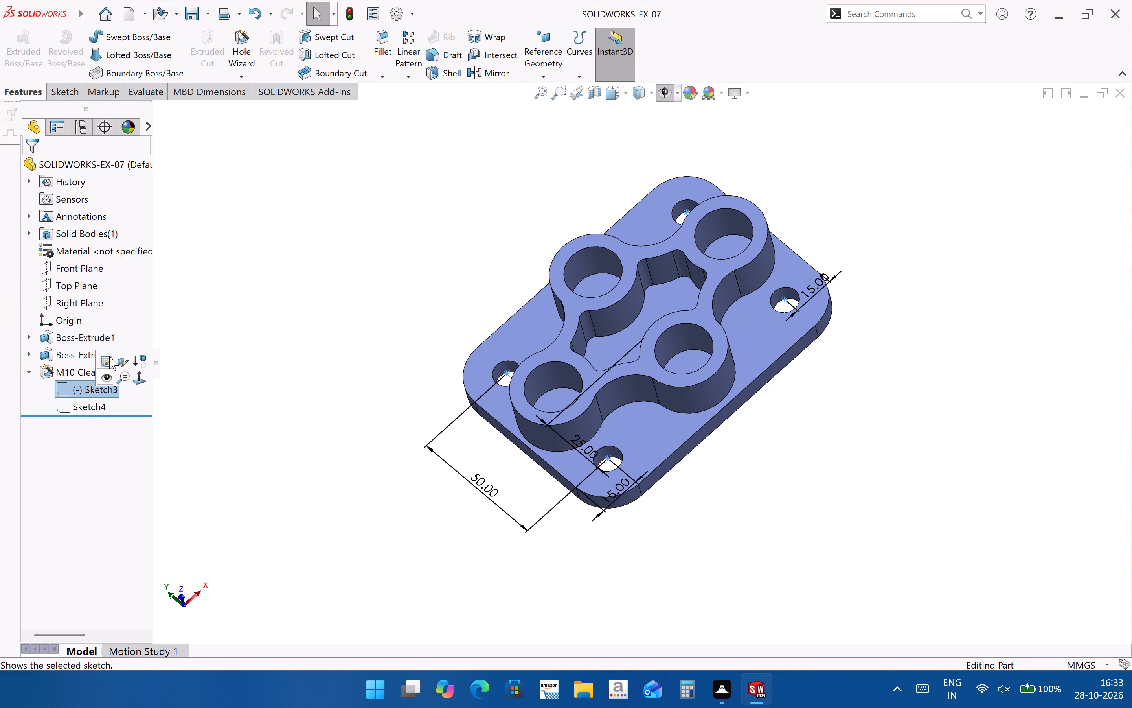
left_click(109, 356)
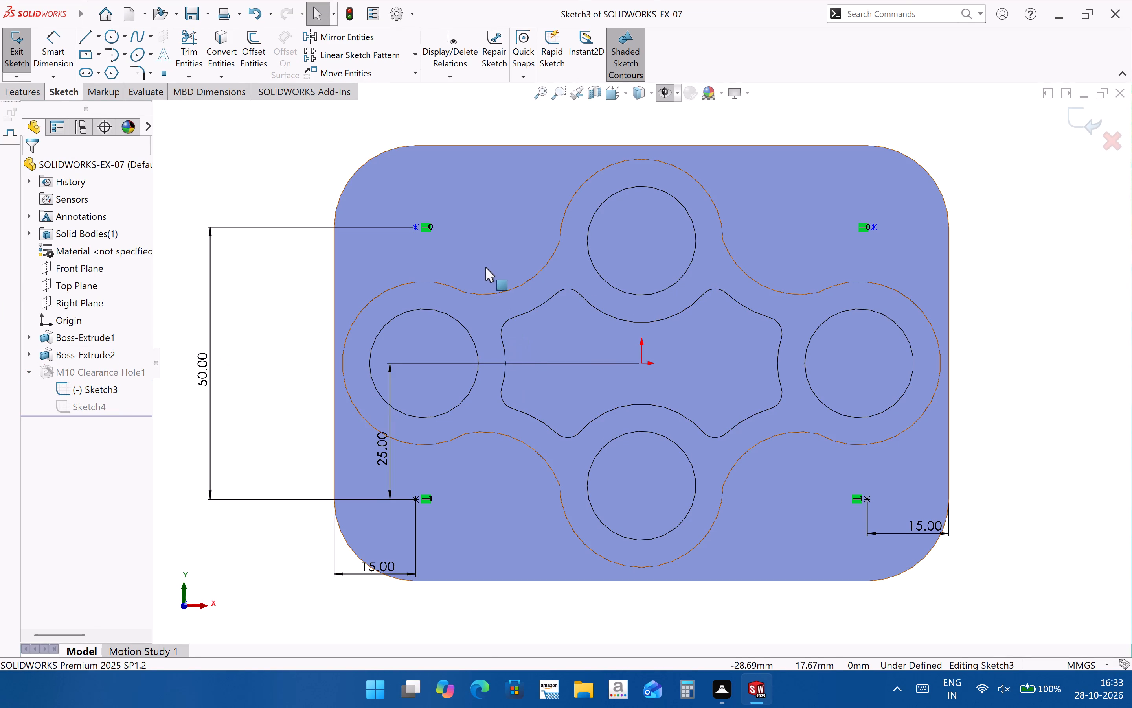
left_click(417, 228)
left_click(416, 499, "ctrl")
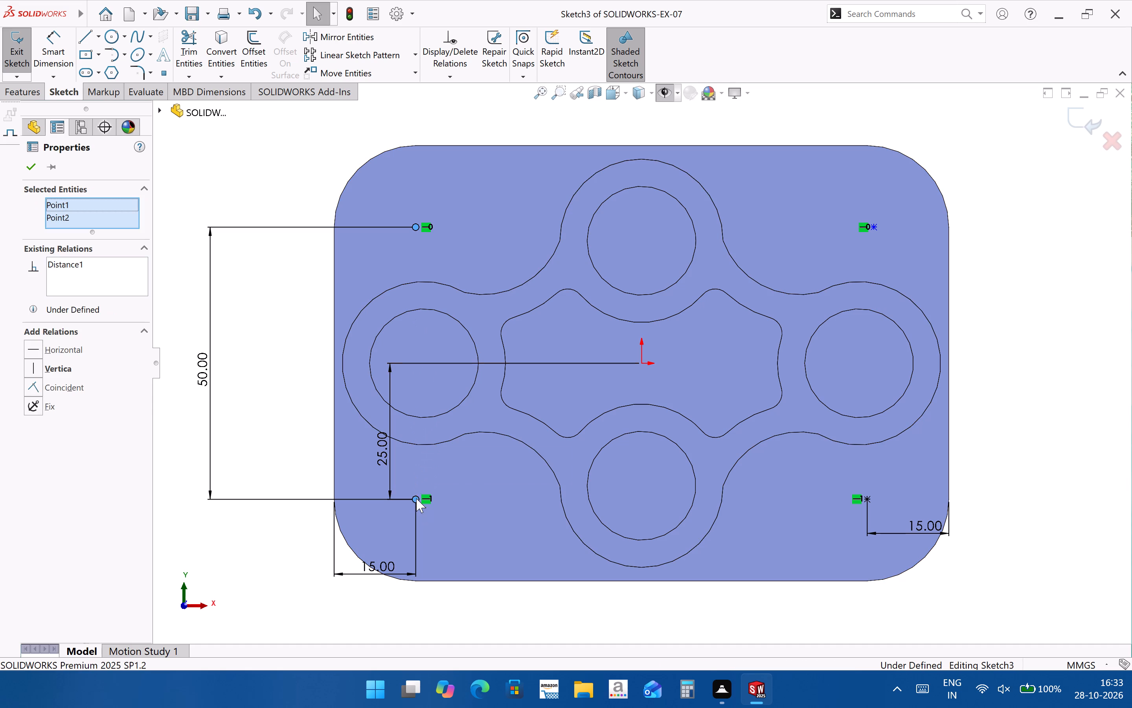
left_click(461, 455)
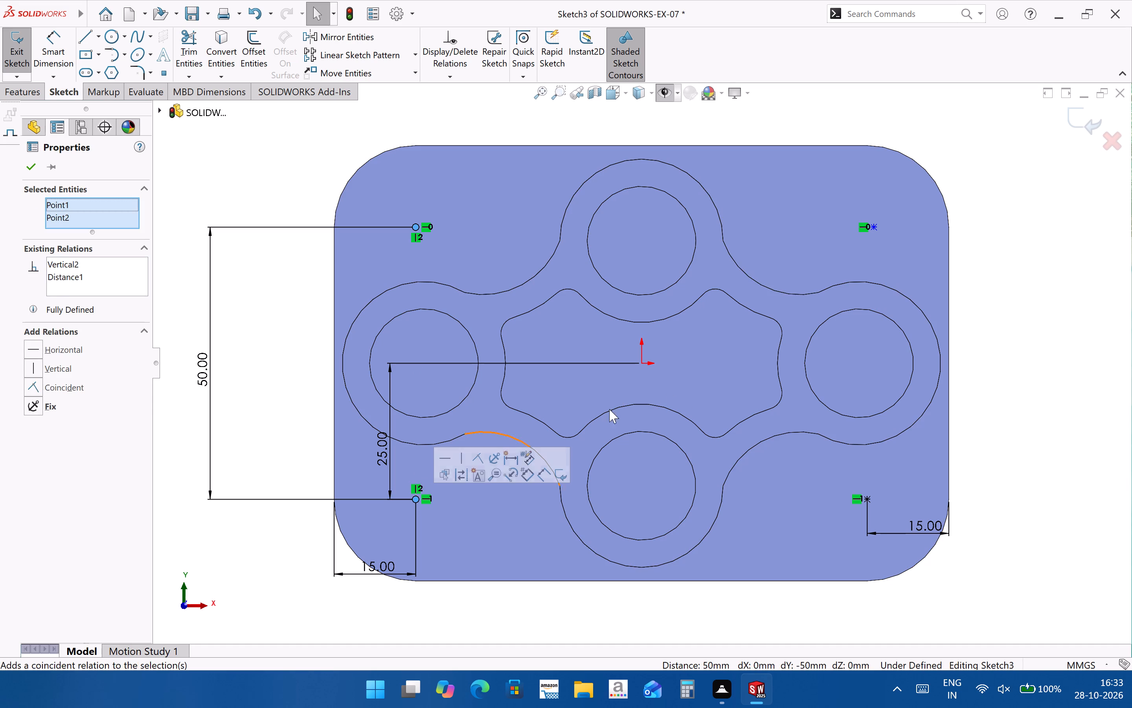
Add a vertical relation between the two right hole centre points and exit the hole position sketch.
left_click(875, 225)
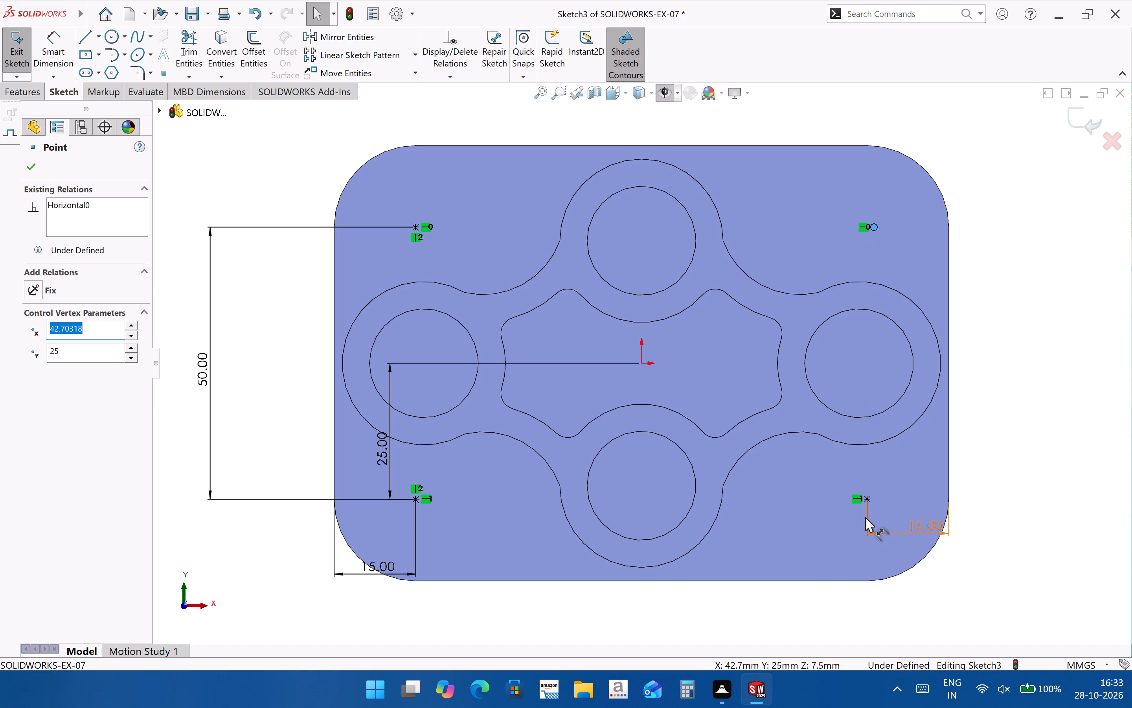
left_click(868, 501, "ctrl")
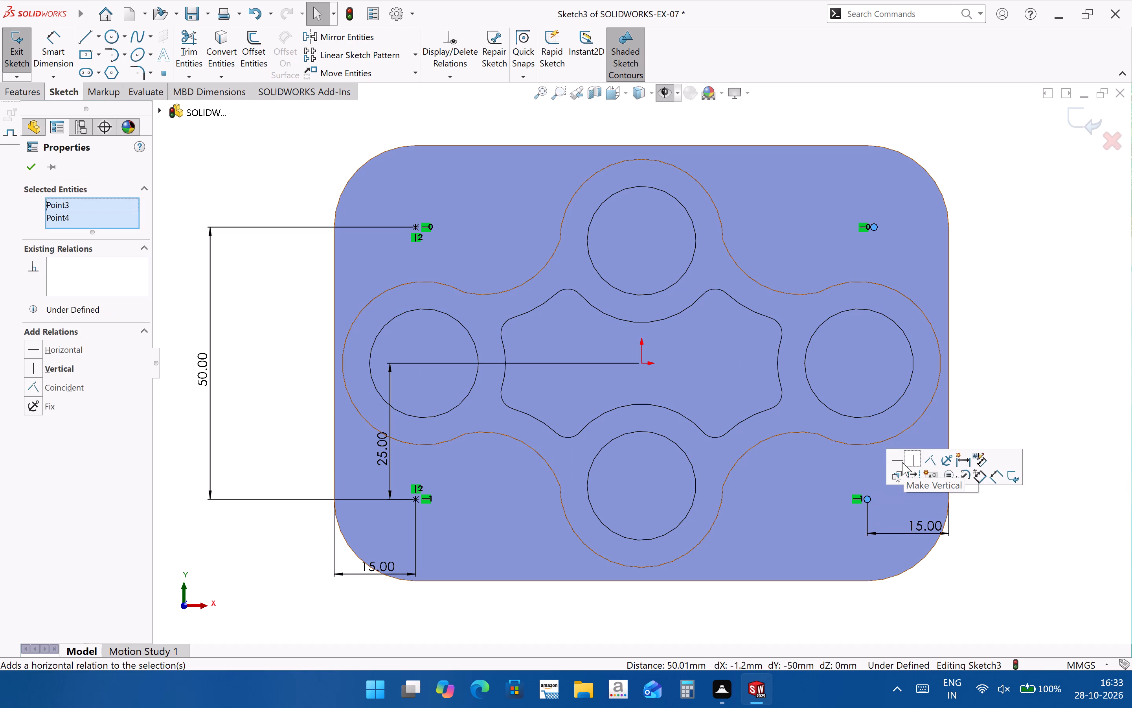
left_click(909, 462)
left_click(1075, 124)
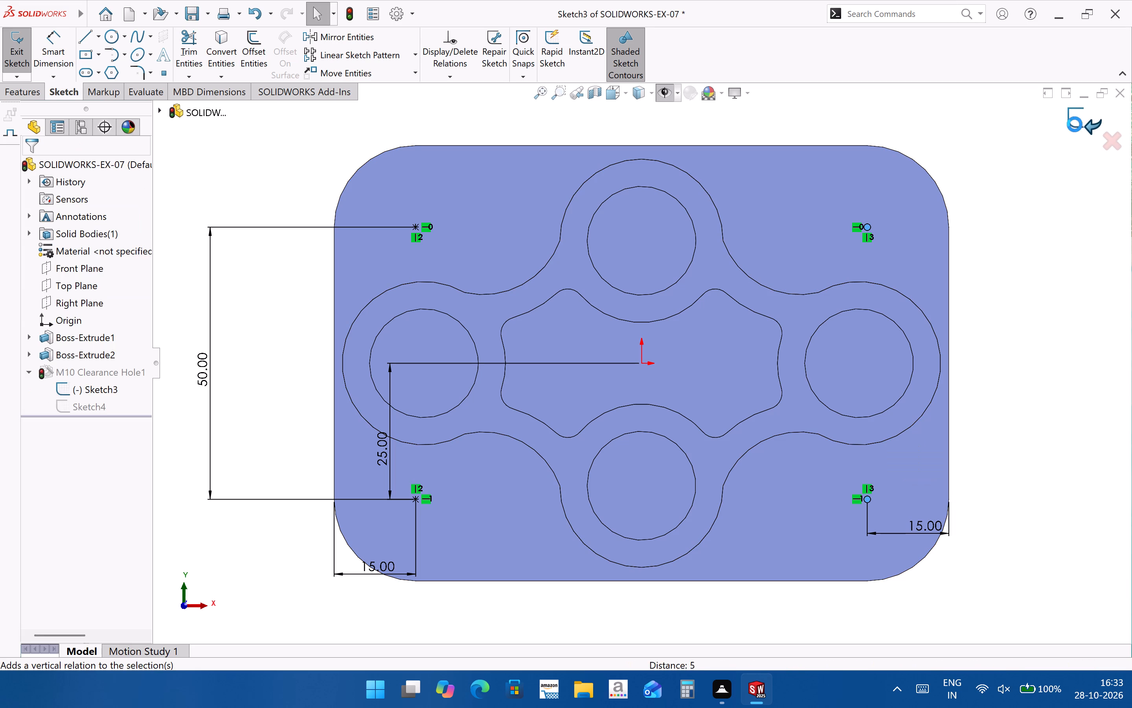
left_click(1082, 374)
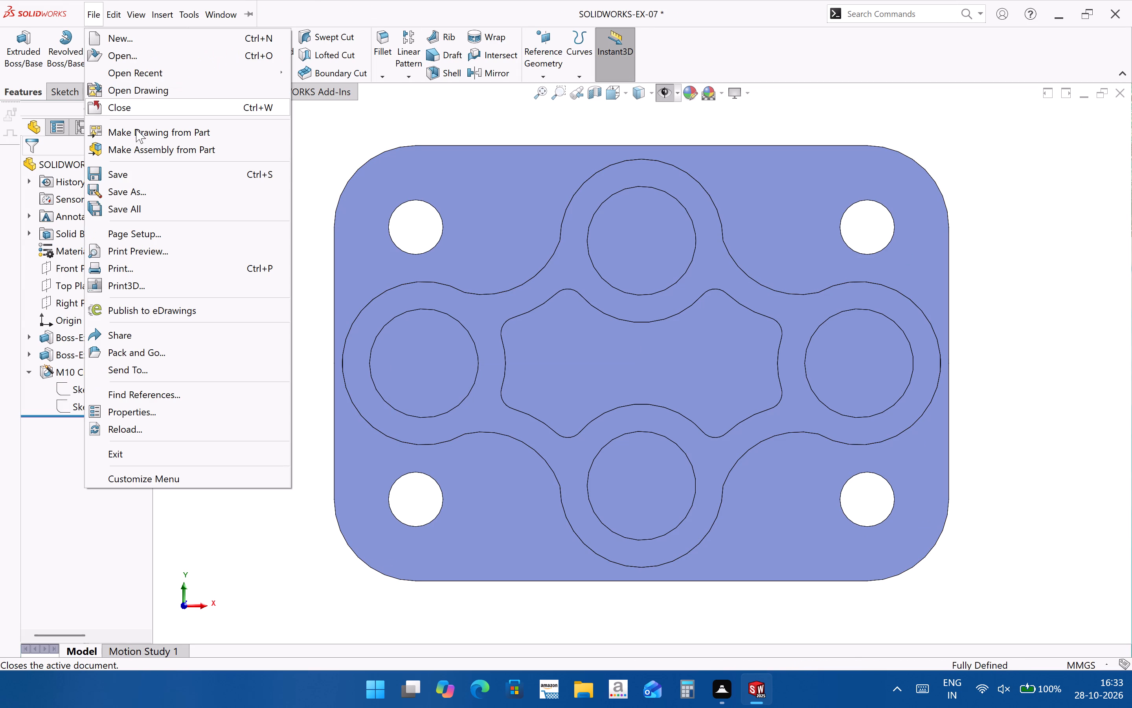
Save the SOLIDWORKS-EX-07 part.
left_click(143, 180)
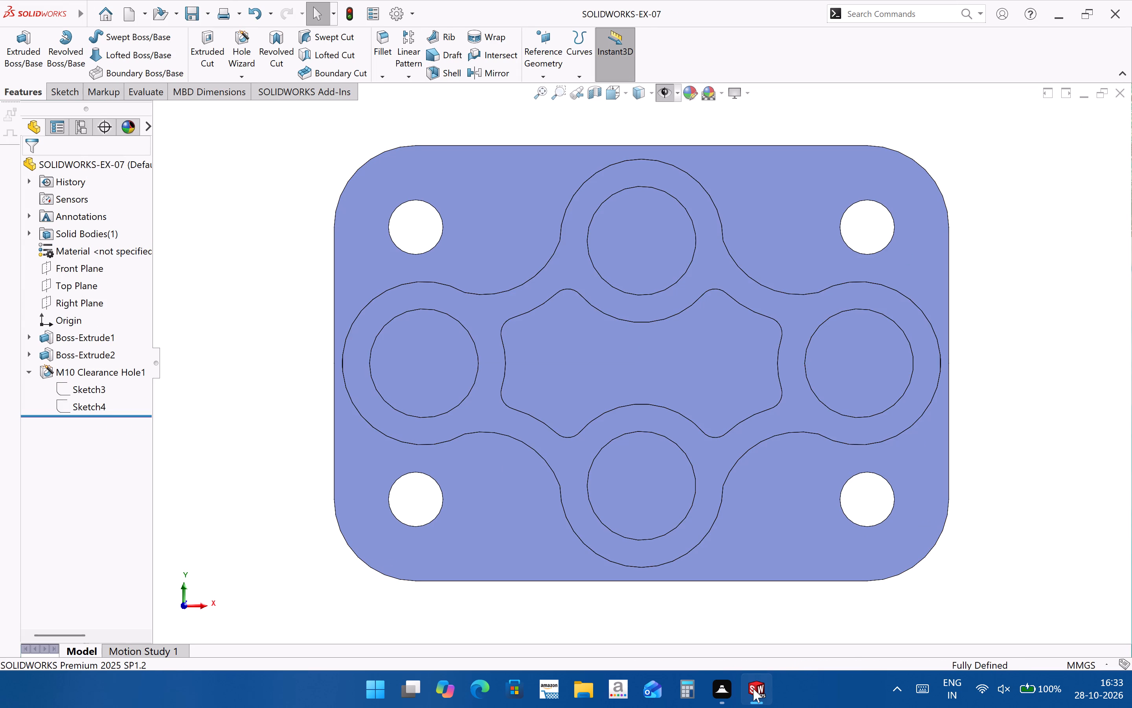
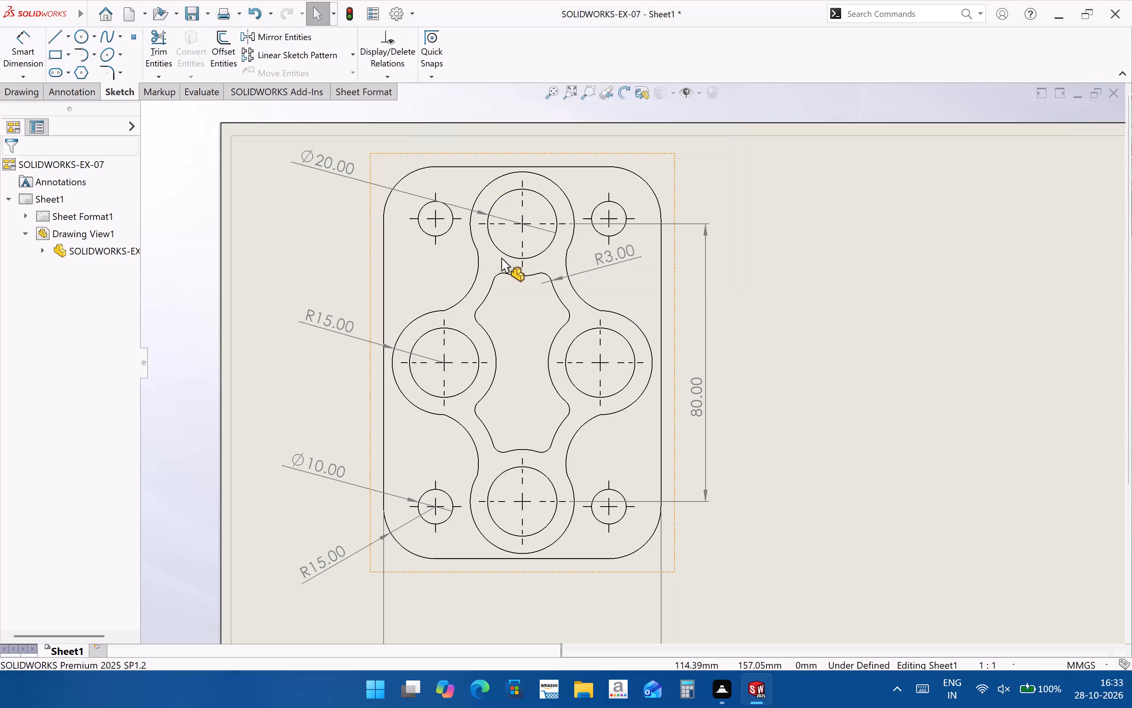
Dimension the vertical distance from the lower-right corner hole's centre to the plate's bottom edge, aligned in line with the vertical 80.00 dimension.
scroll(504, 263, "up", 1)
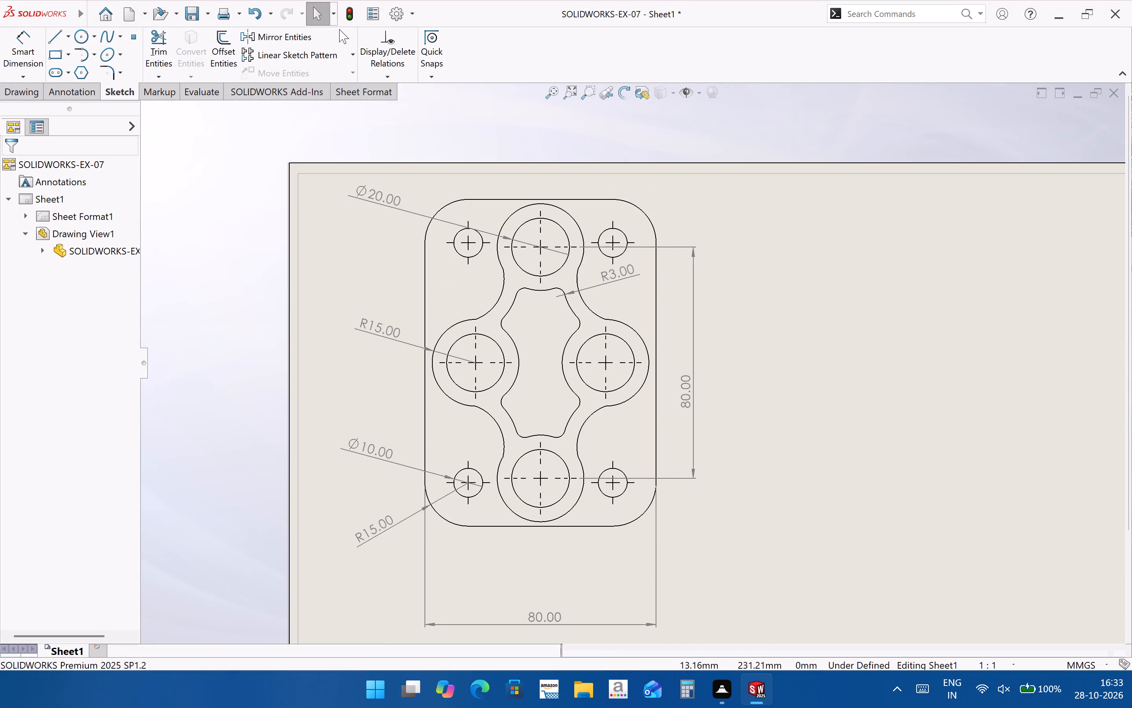
left_click(343, 22)
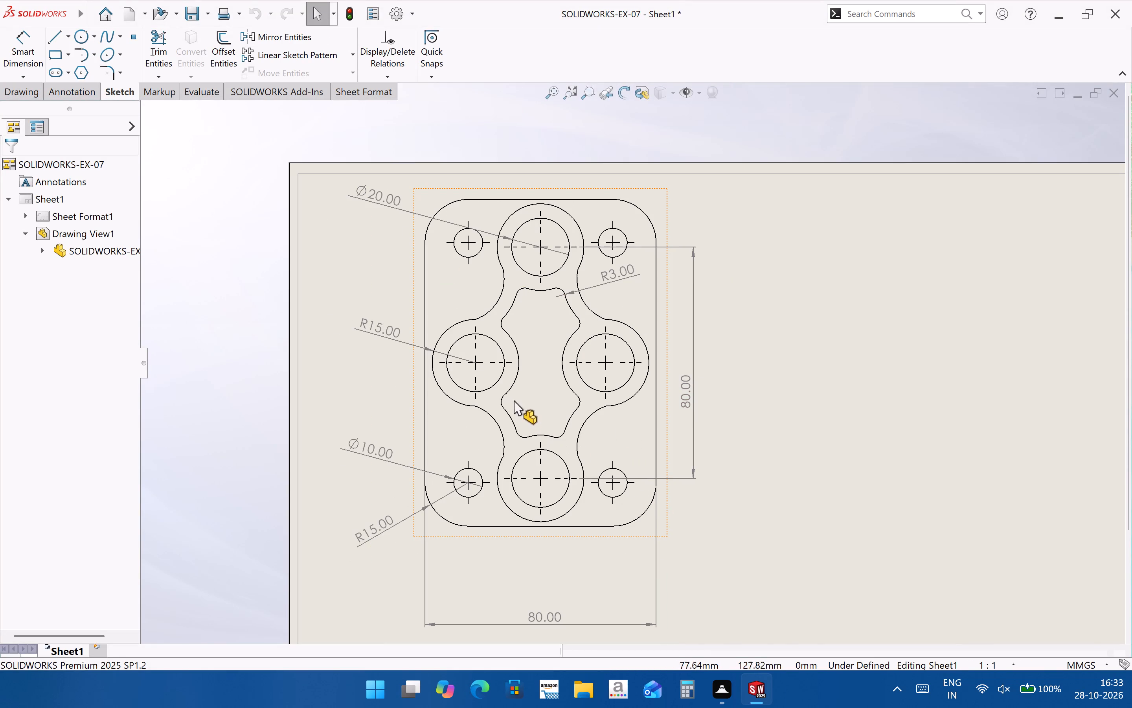
left_click(23, 48)
scroll(651, 496, "down", 3)
left_click(619, 455)
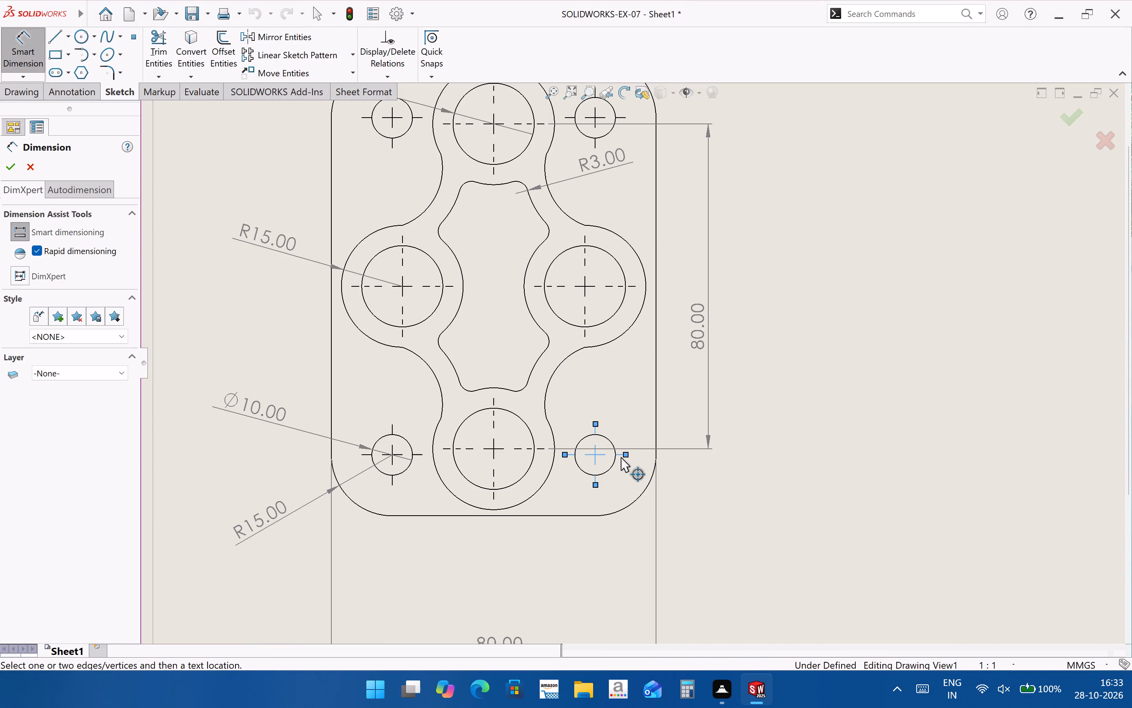
left_click(567, 516, "ctrl")
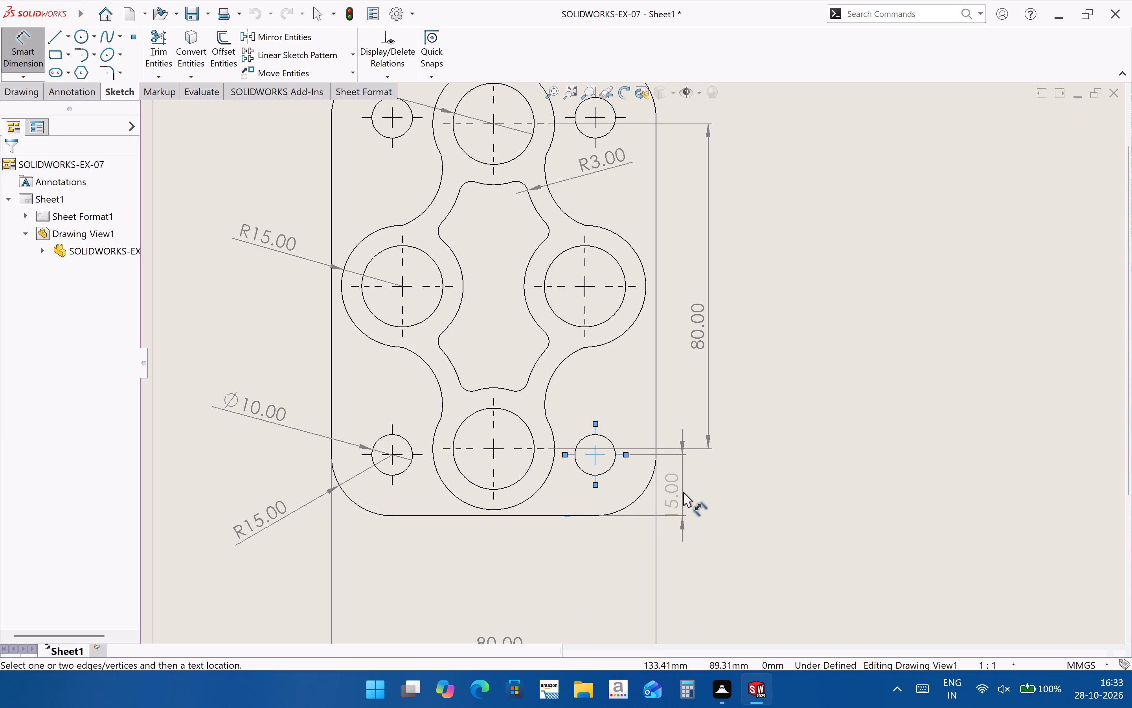
left_click(689, 485)
left_click(795, 494)
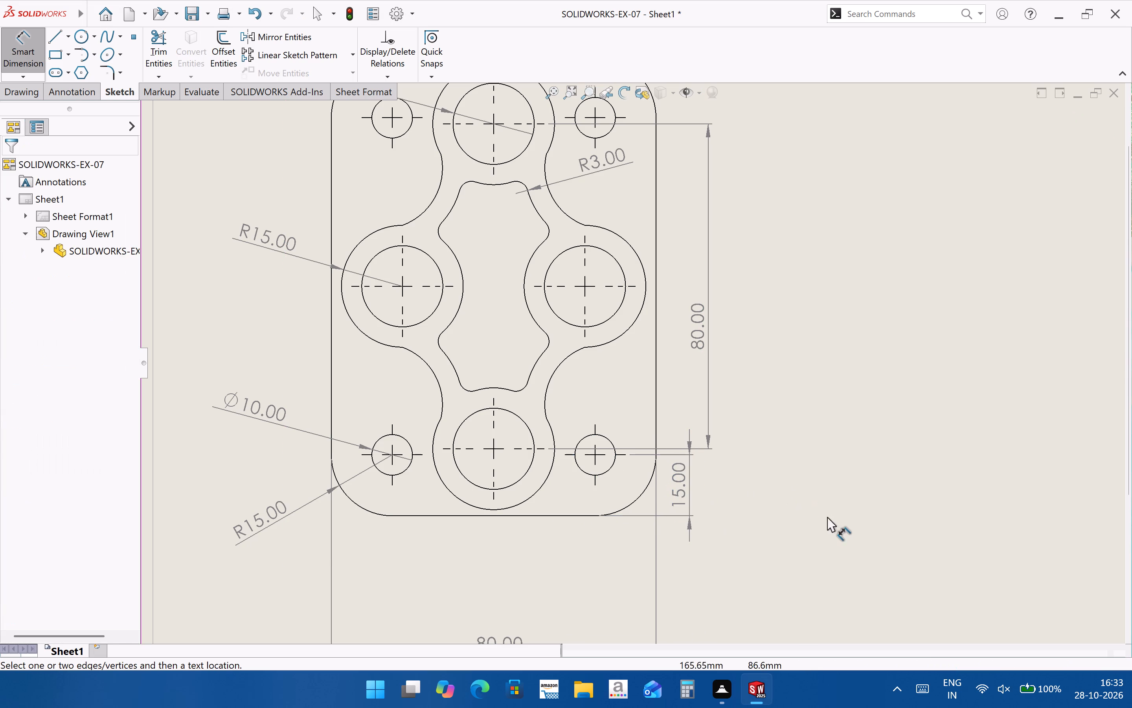
scroll(542, 467, "up", 2)
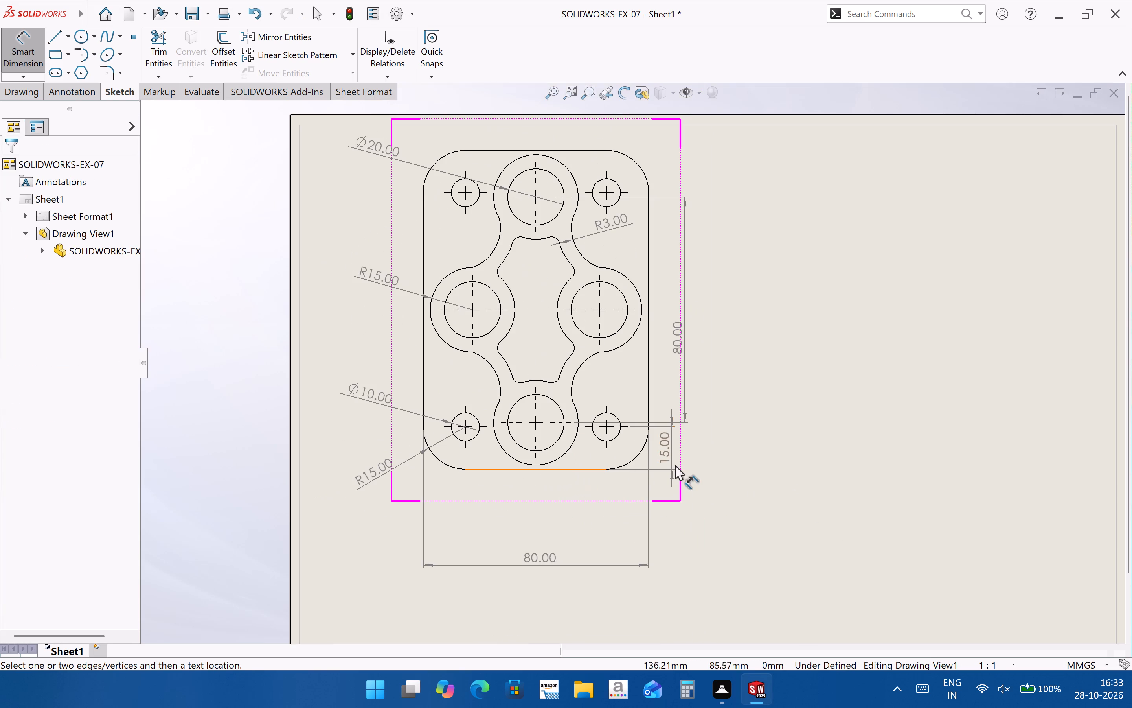
left_click_drag(665, 459, 679, 457)
left_click(704, 460)
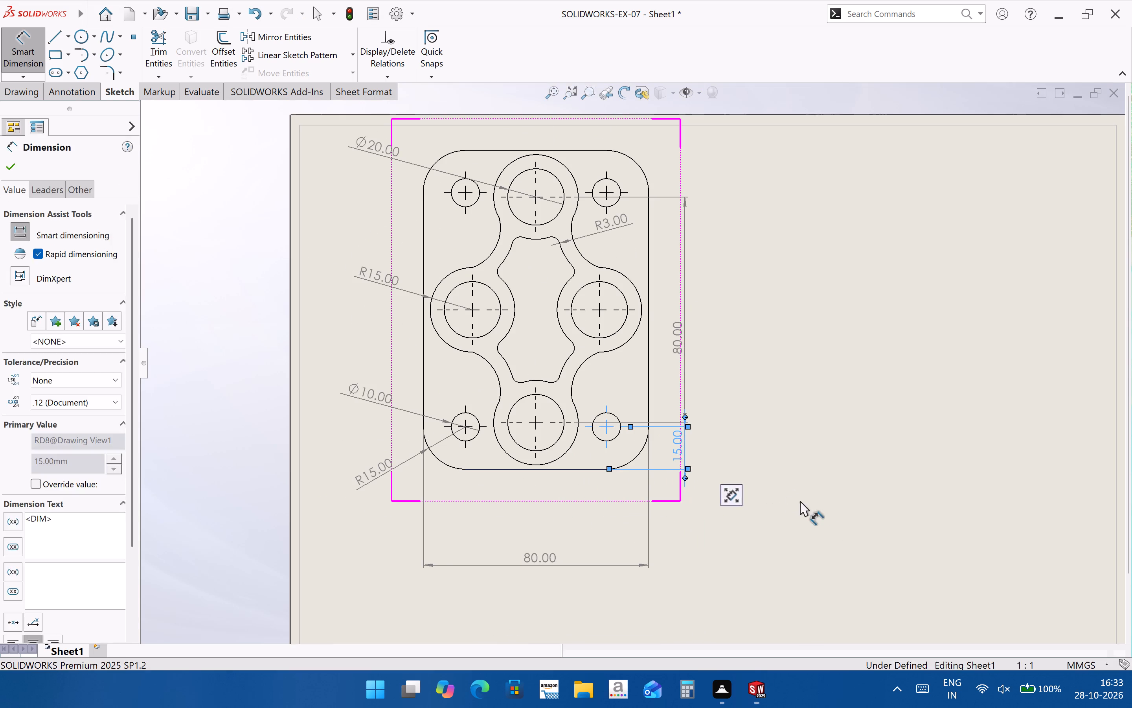
left_click(800, 501)
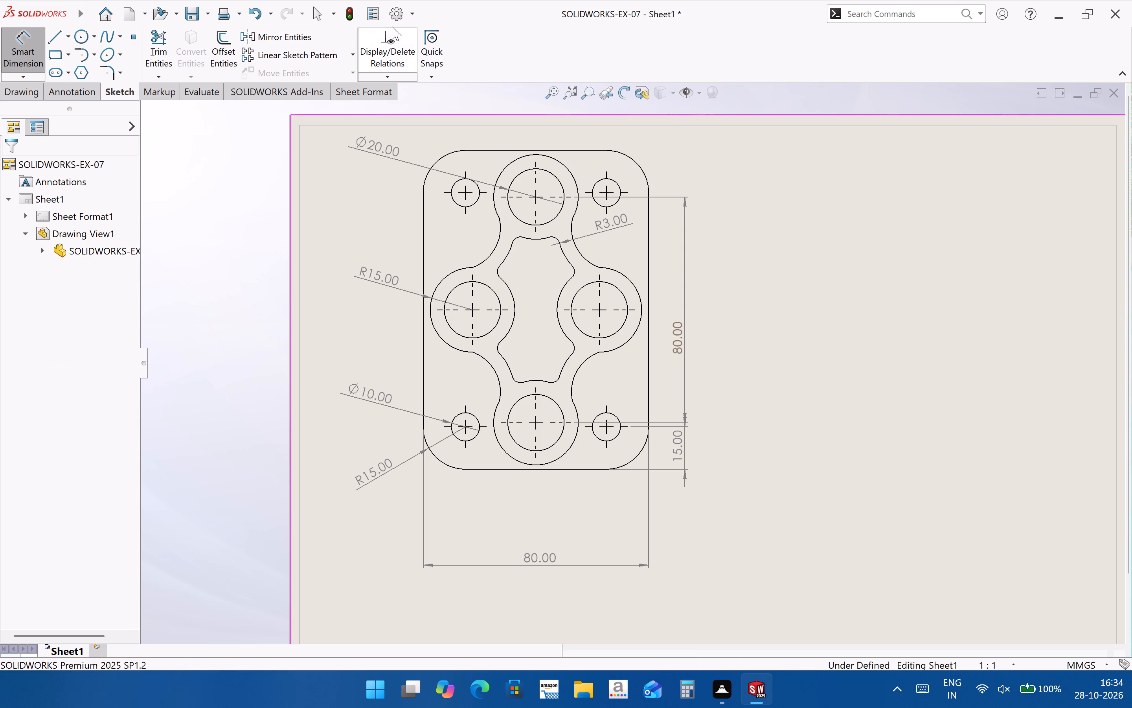
Dimension the plate's overall height between its top and bottom edges, placed outside the vertical 80.00 dimension.
left_click(559, 147)
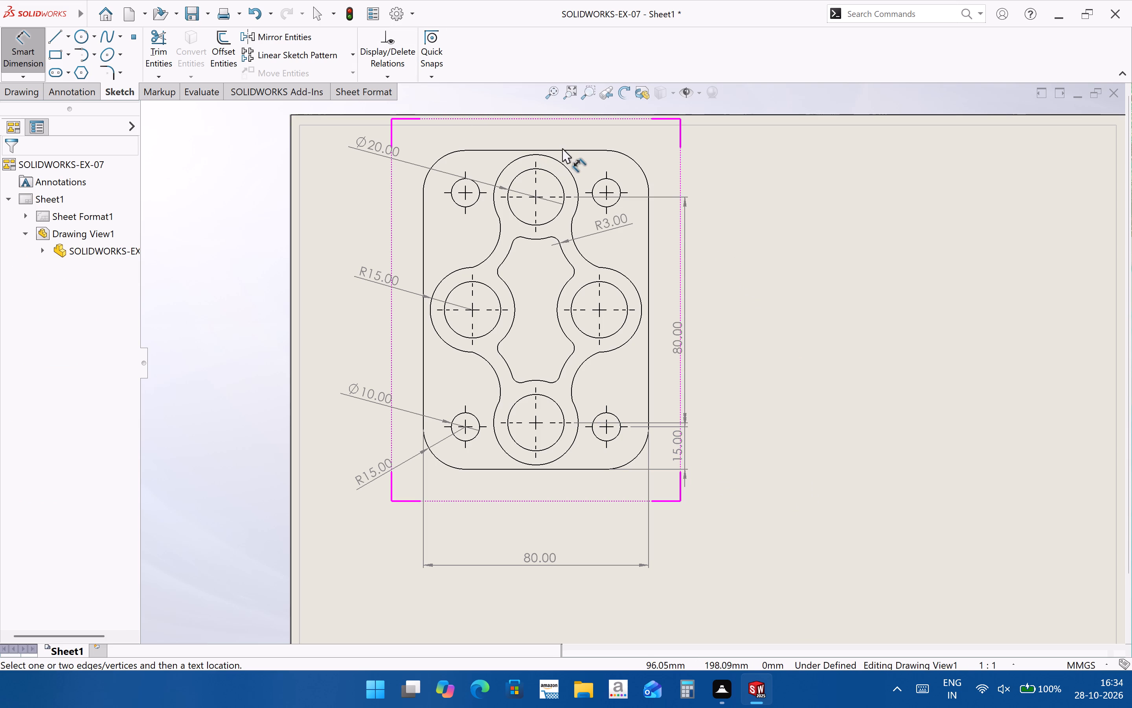
left_click(564, 149)
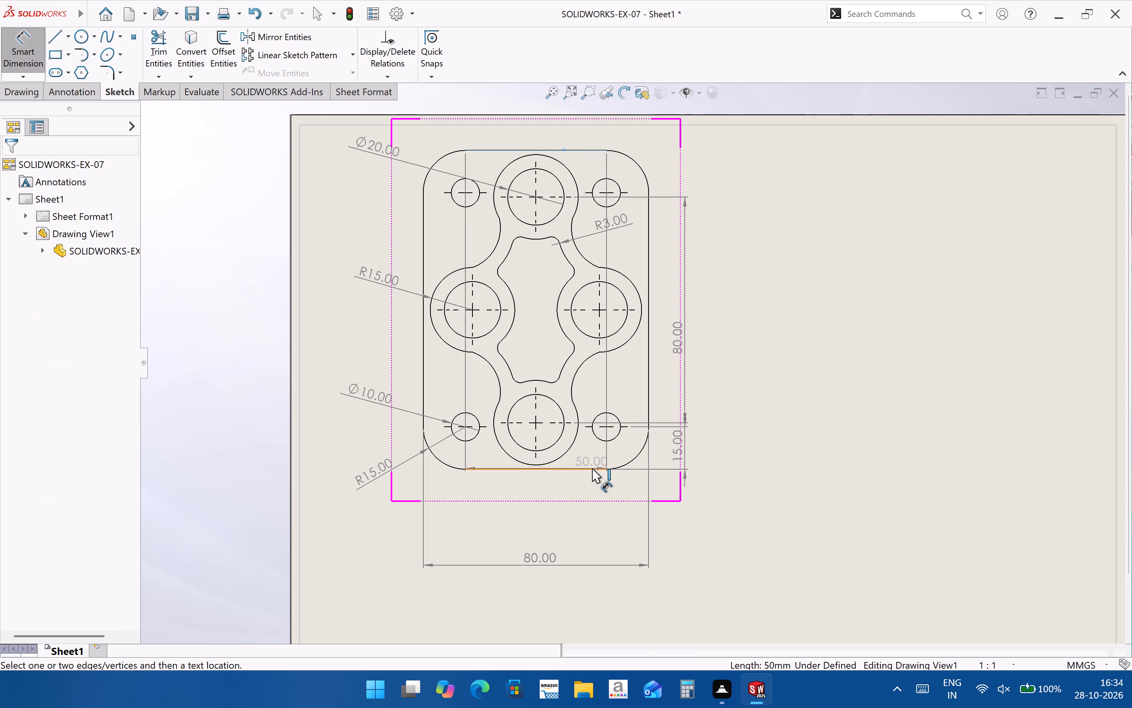
left_click(592, 468)
left_click(706, 359)
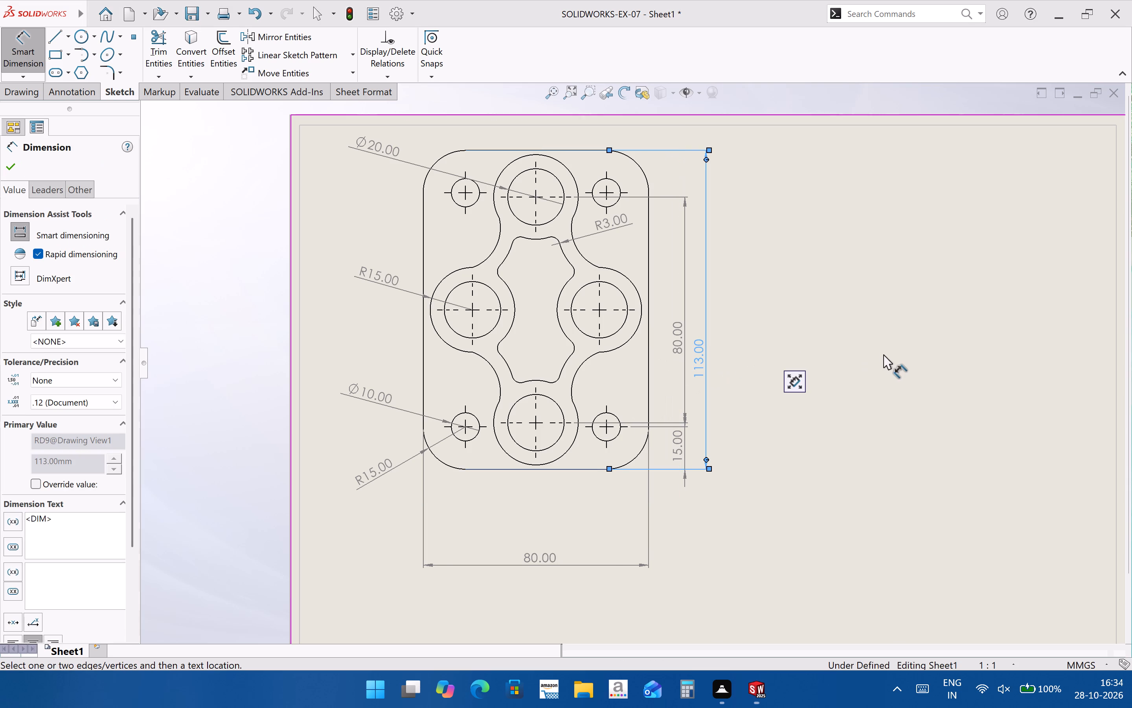
left_click(873, 360)
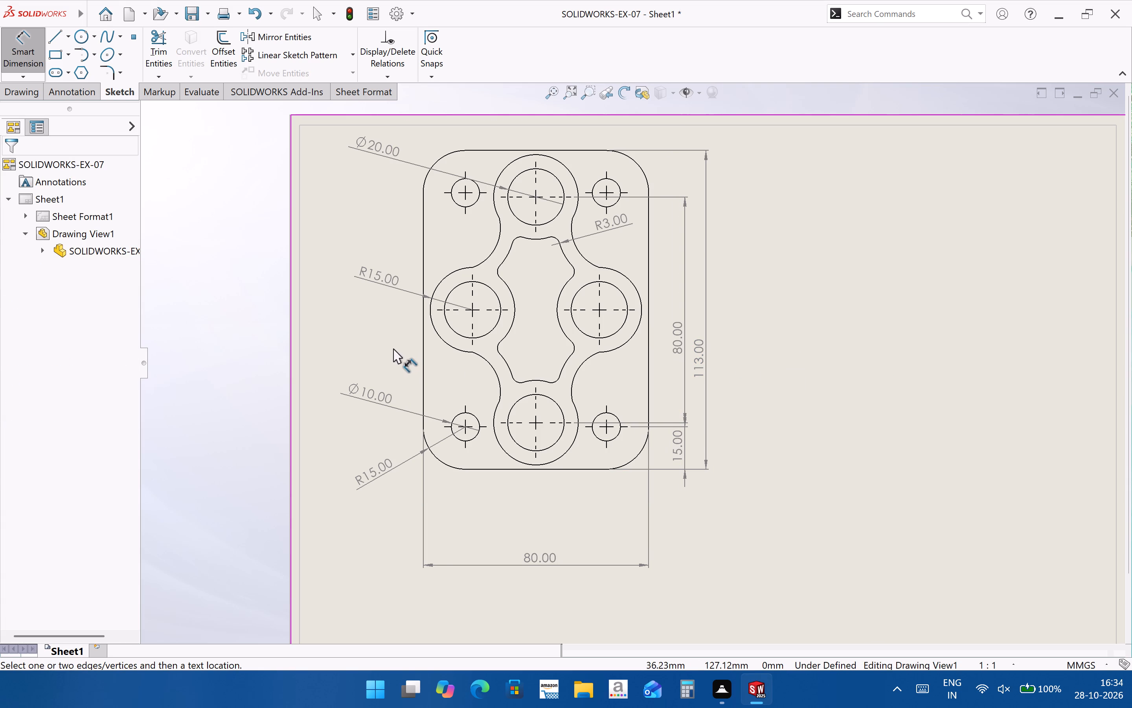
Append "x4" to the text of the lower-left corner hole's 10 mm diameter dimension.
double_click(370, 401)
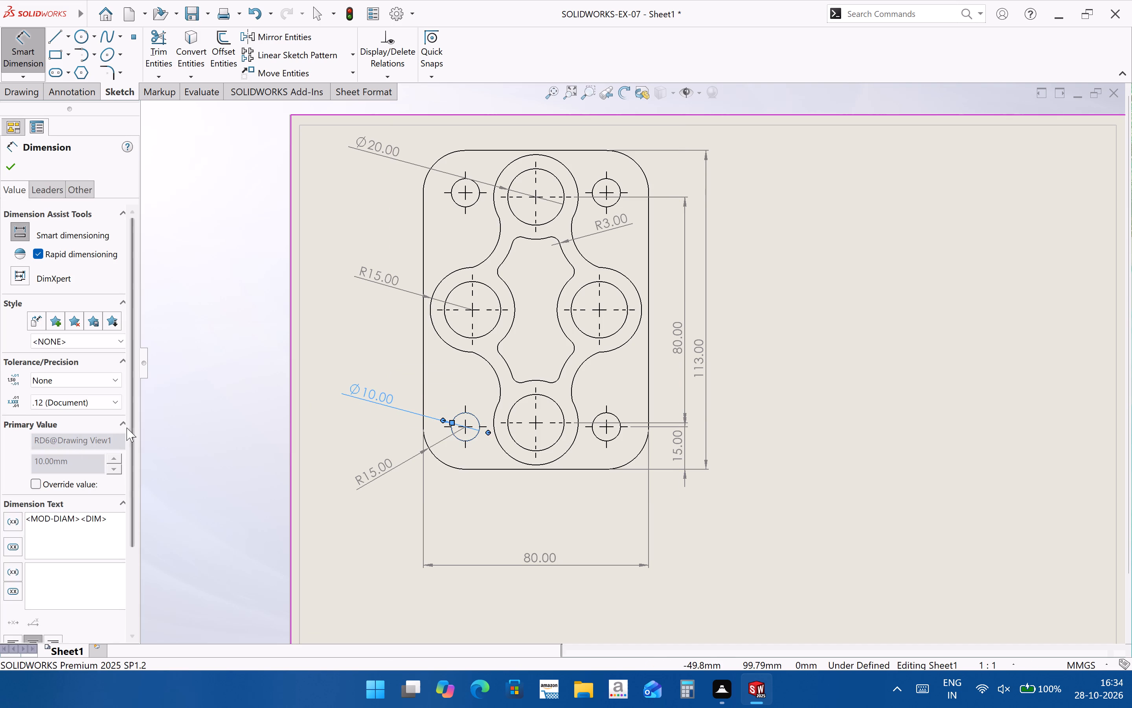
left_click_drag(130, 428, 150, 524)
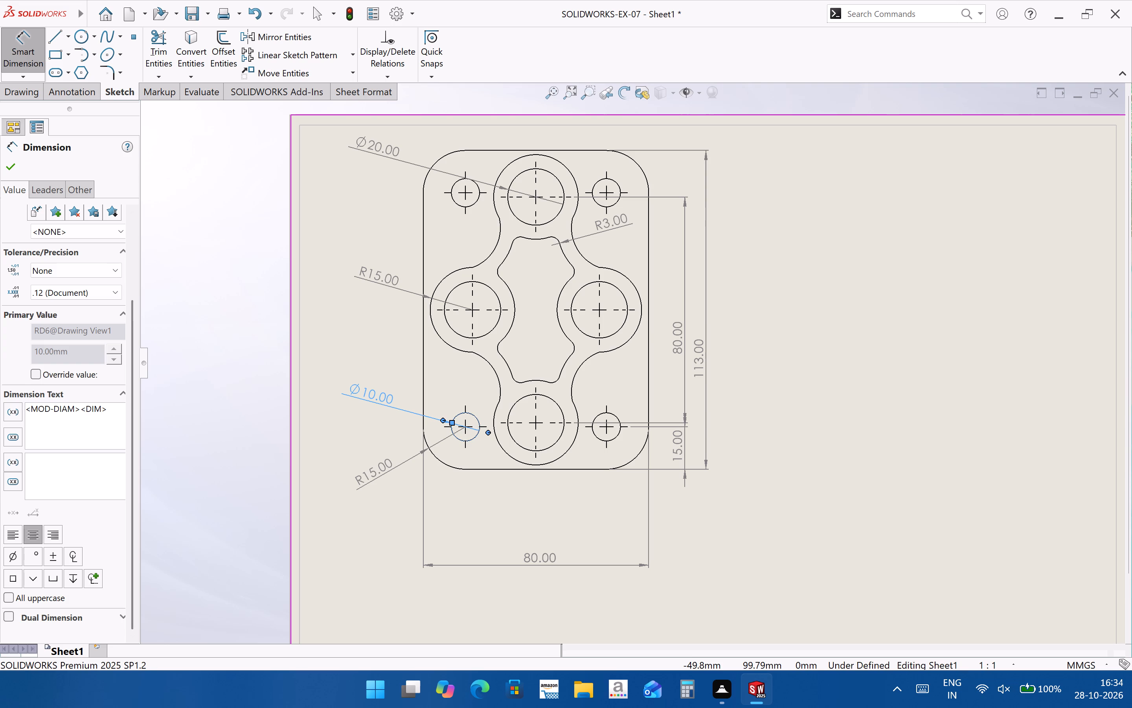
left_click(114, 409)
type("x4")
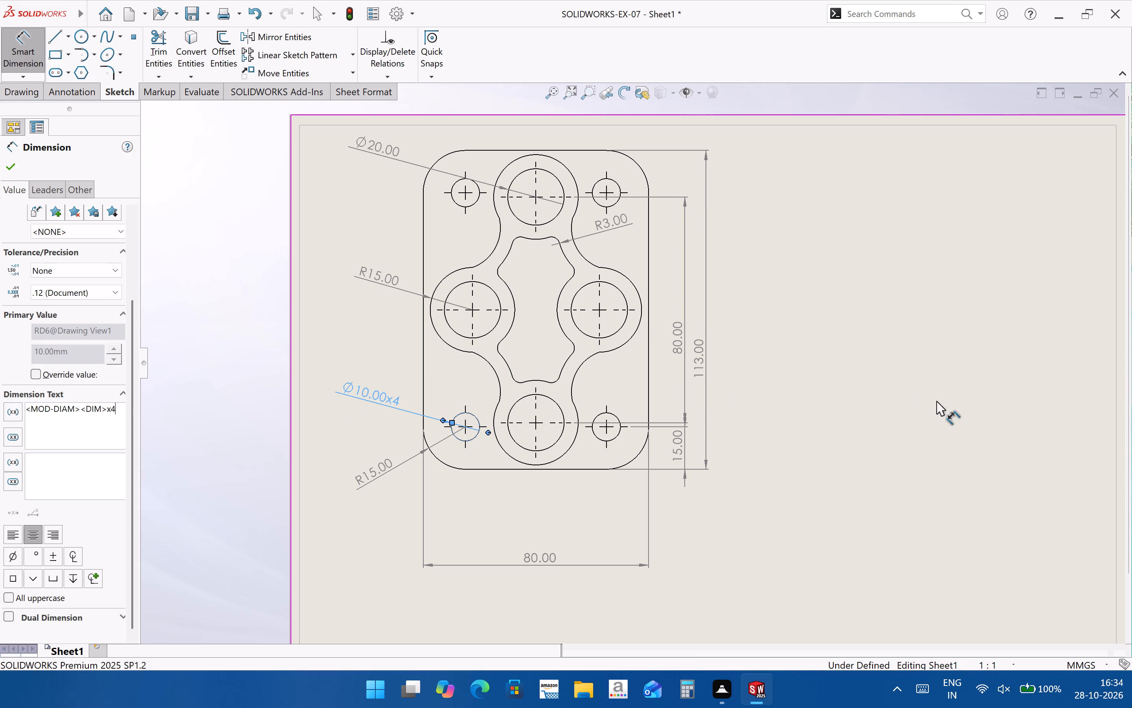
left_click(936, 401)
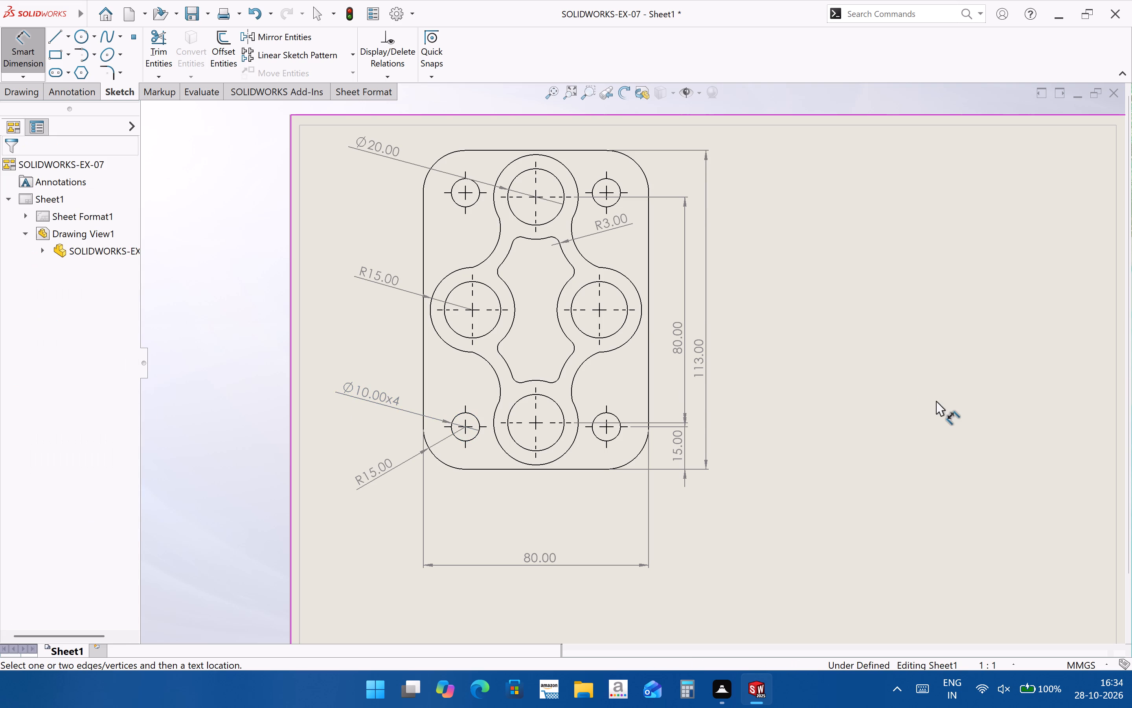
Append "x4" to the text of the top hole's 20 mm diameter dimension.
left_click(395, 150)
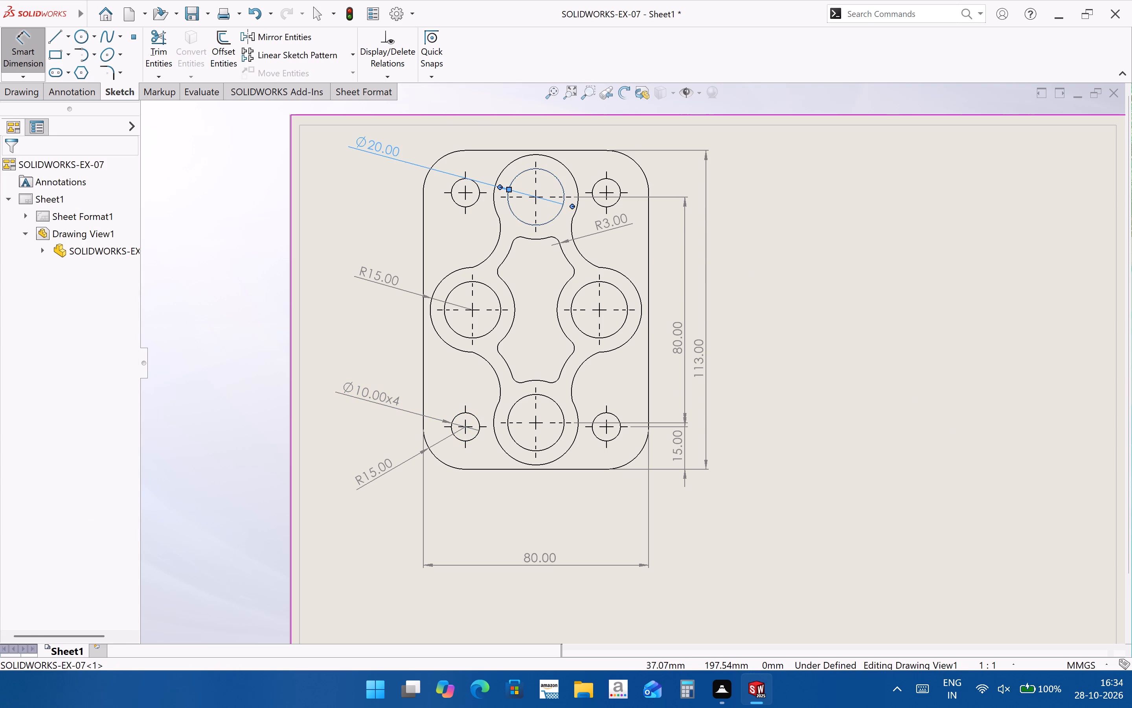
double_click(398, 154)
double_click(385, 148)
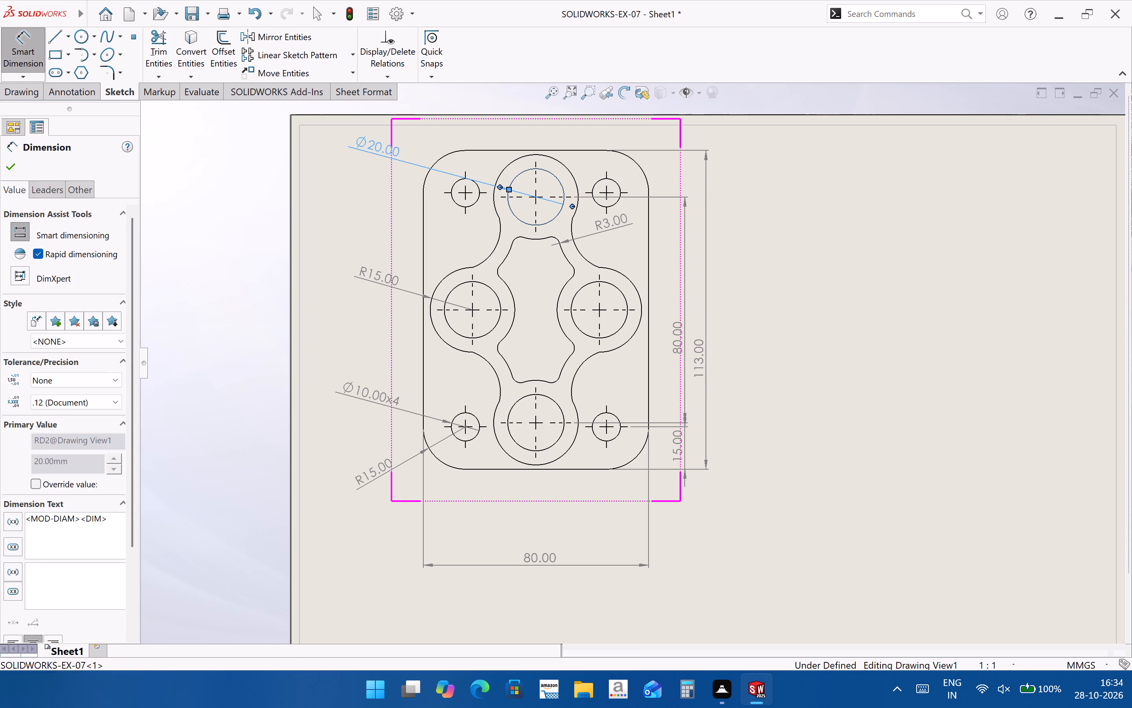
left_click(118, 519)
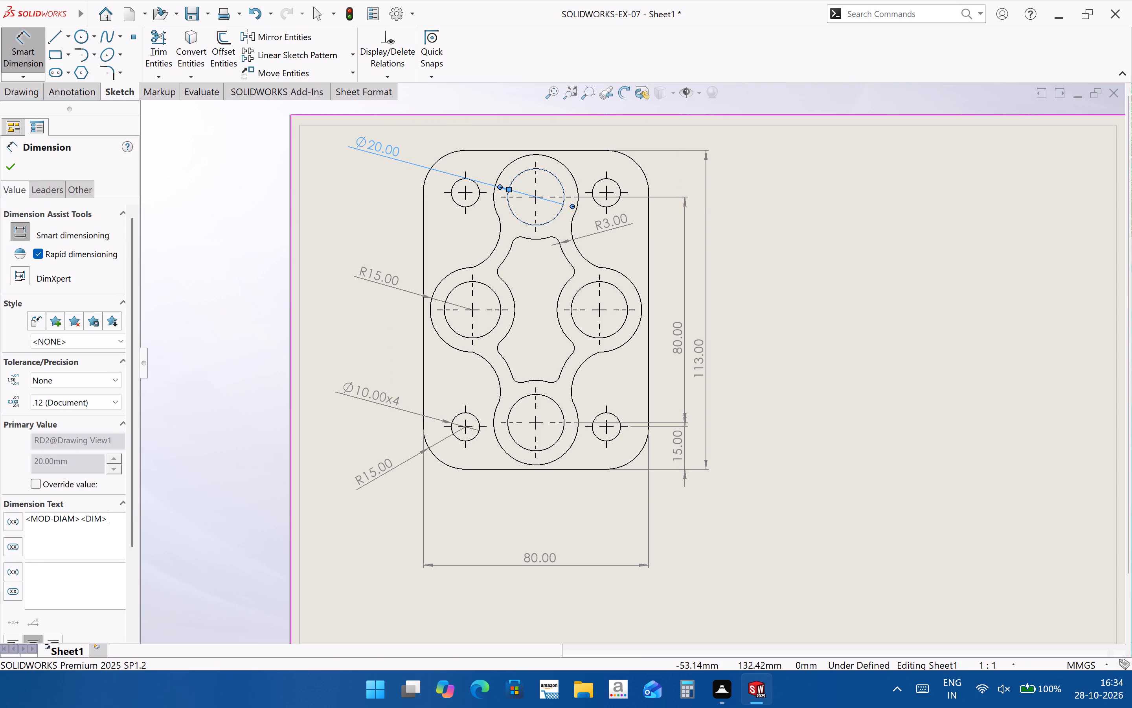
key("x")
key("4")
left_click(794, 510)
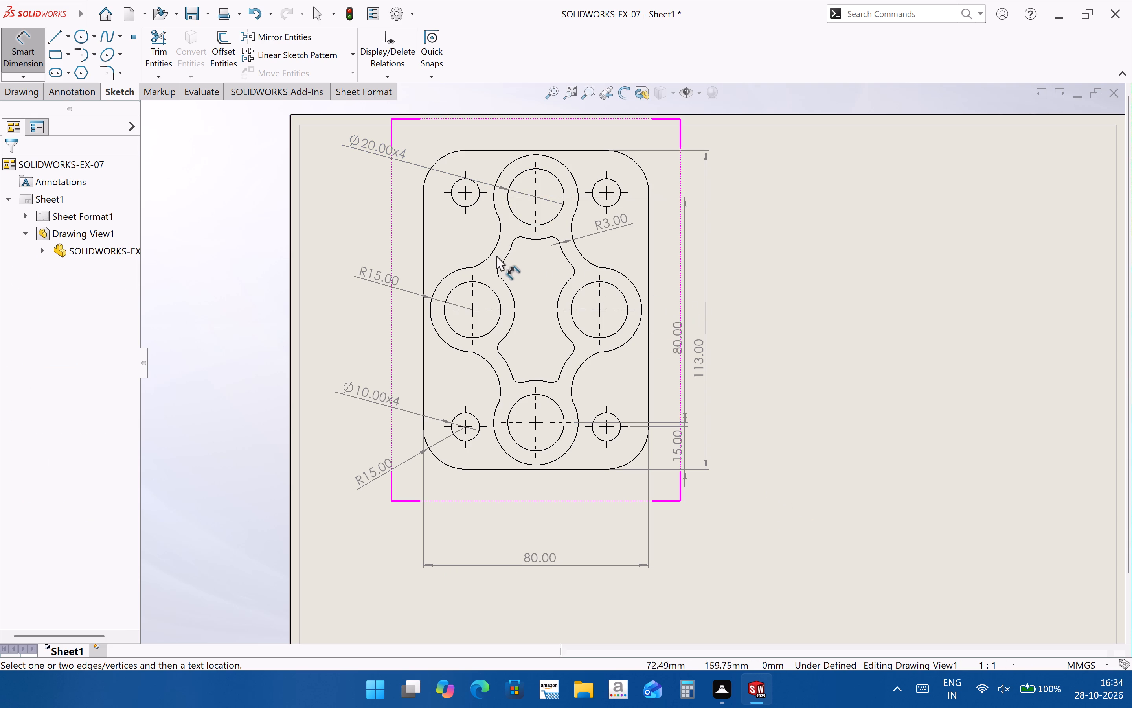
Add radius dimensions to the central cutout's upper-left concave arc and to the boss outline's lower-right connecting arc.
left_click(509, 252)
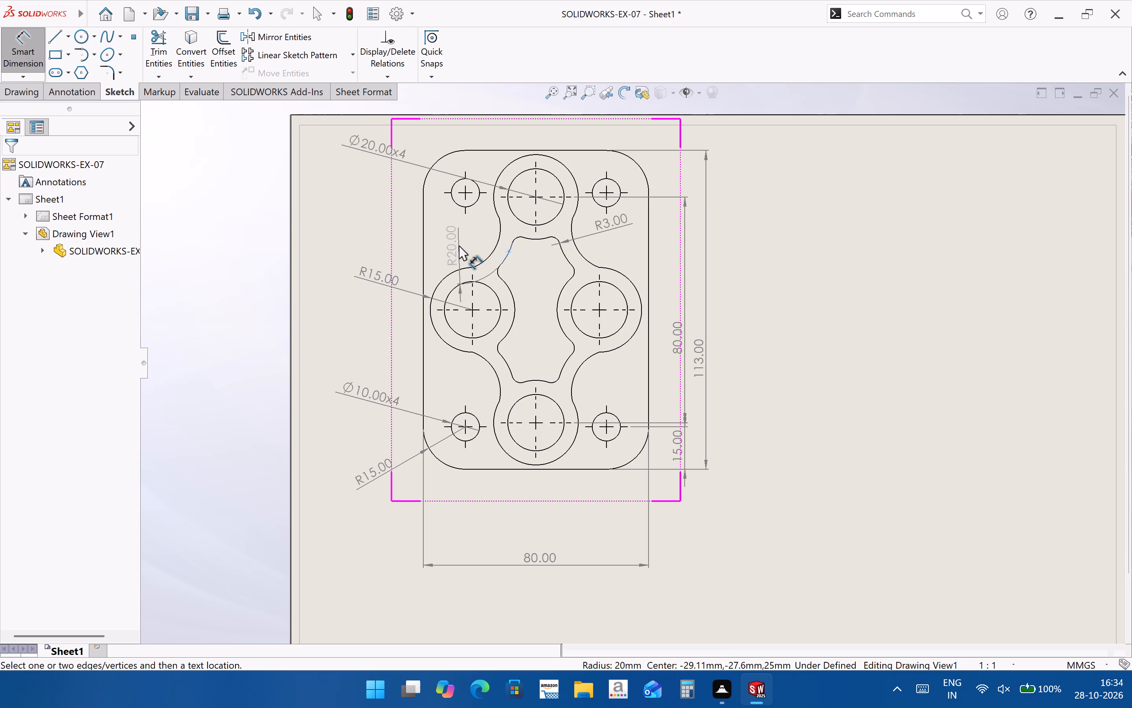
left_click(531, 273)
left_click(709, 272)
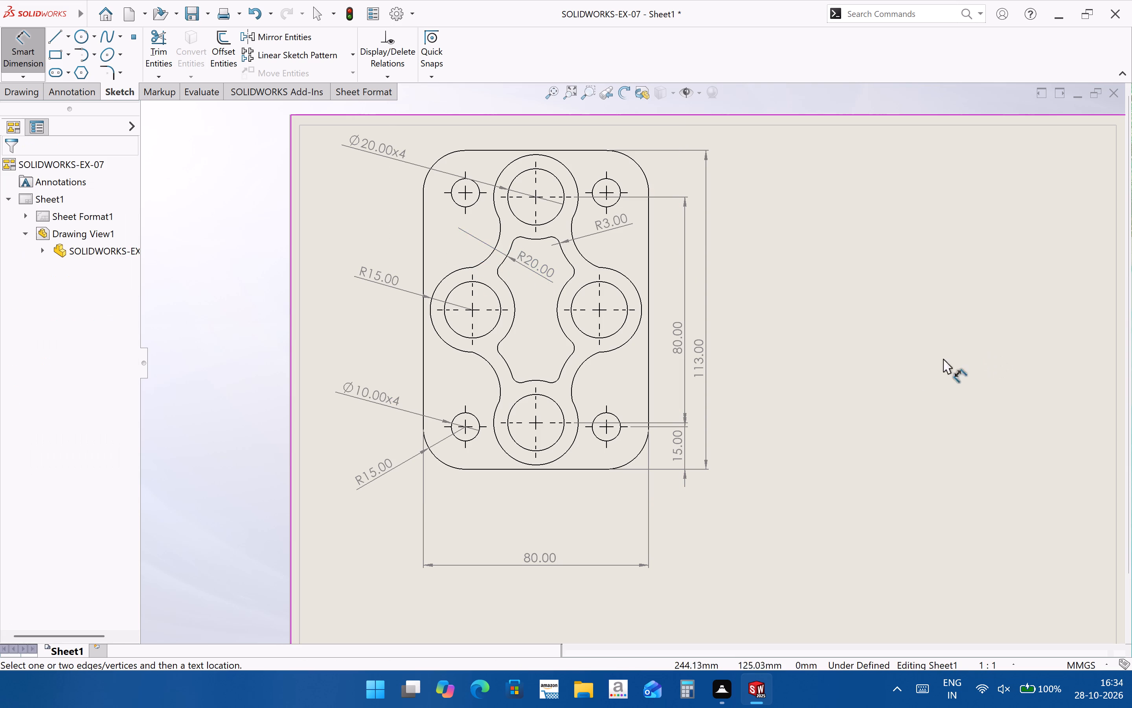
left_click(579, 371)
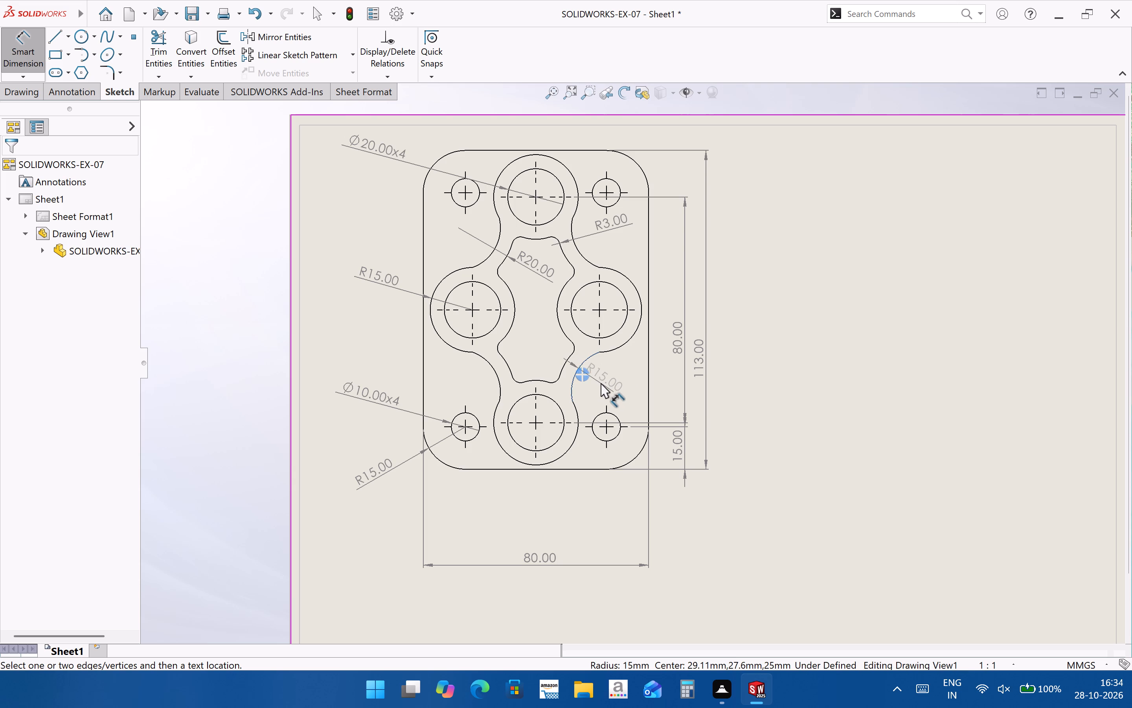
left_click(601, 383)
left_click(820, 395)
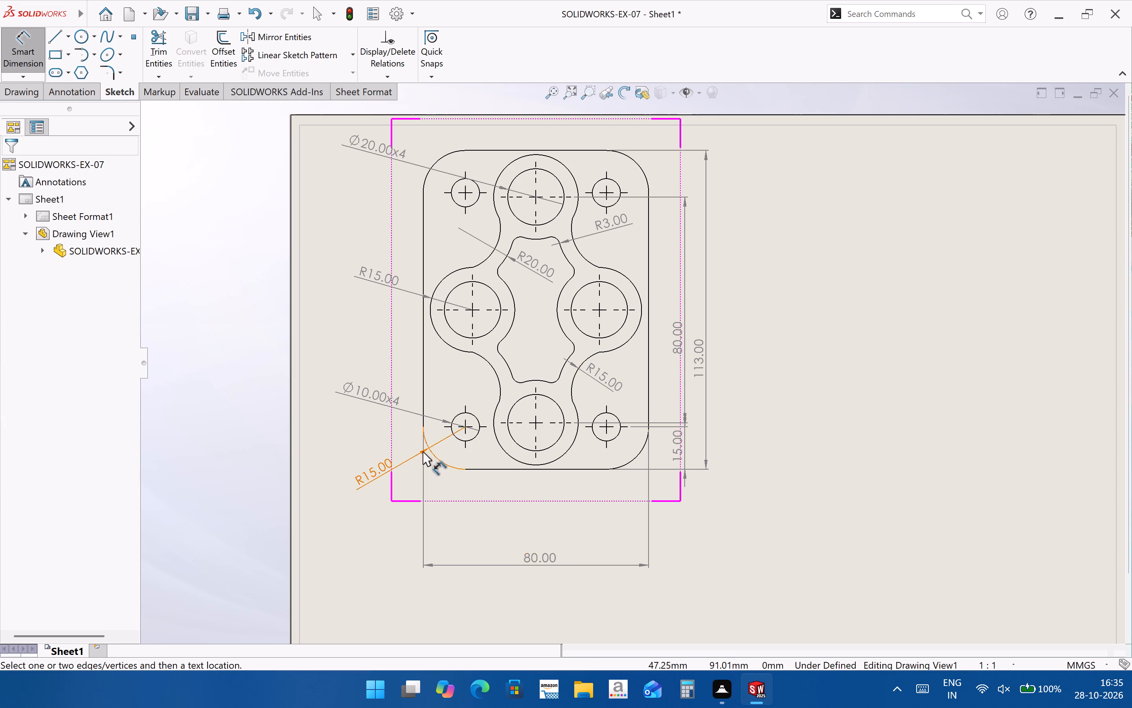
Dimension the horizontal centre distances between the two lower corner holes and between the two middle holes, stacked below the plate.
left_click(465, 444)
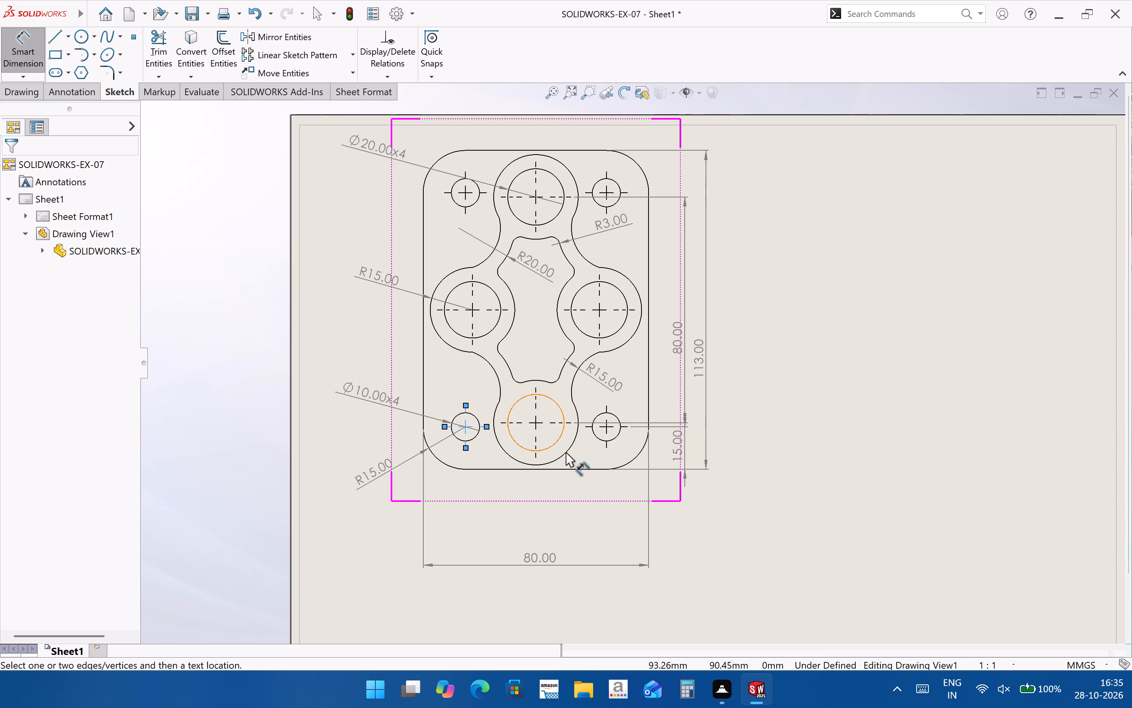
left_click(608, 444)
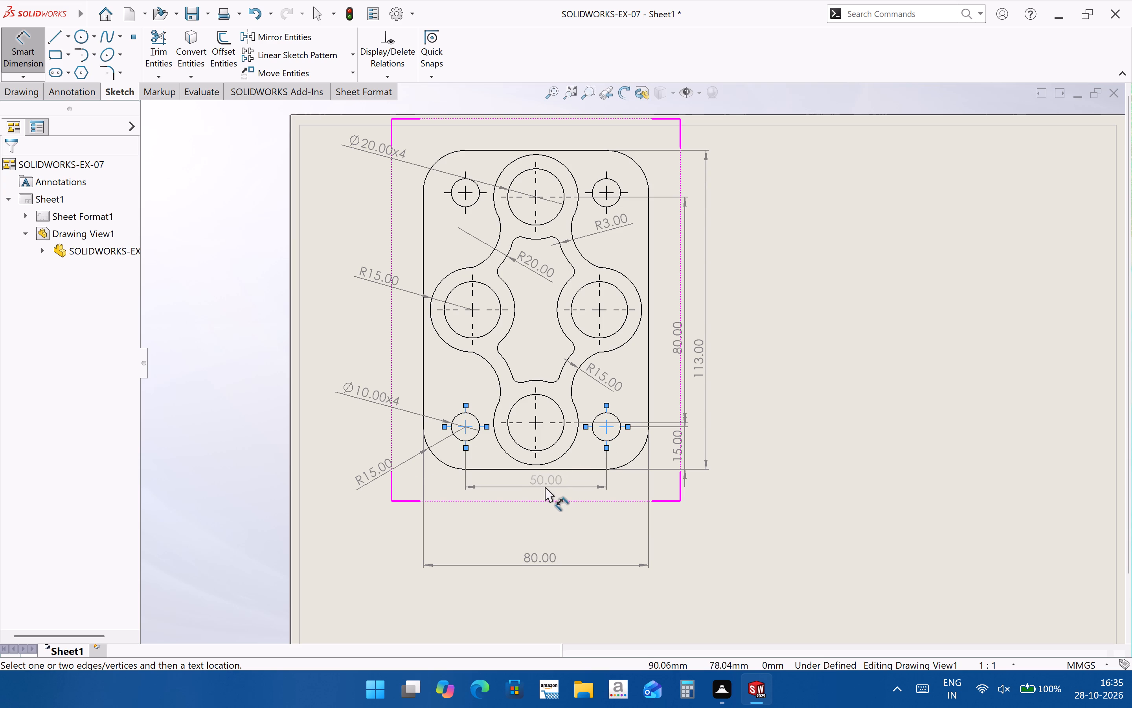
left_click(540, 531)
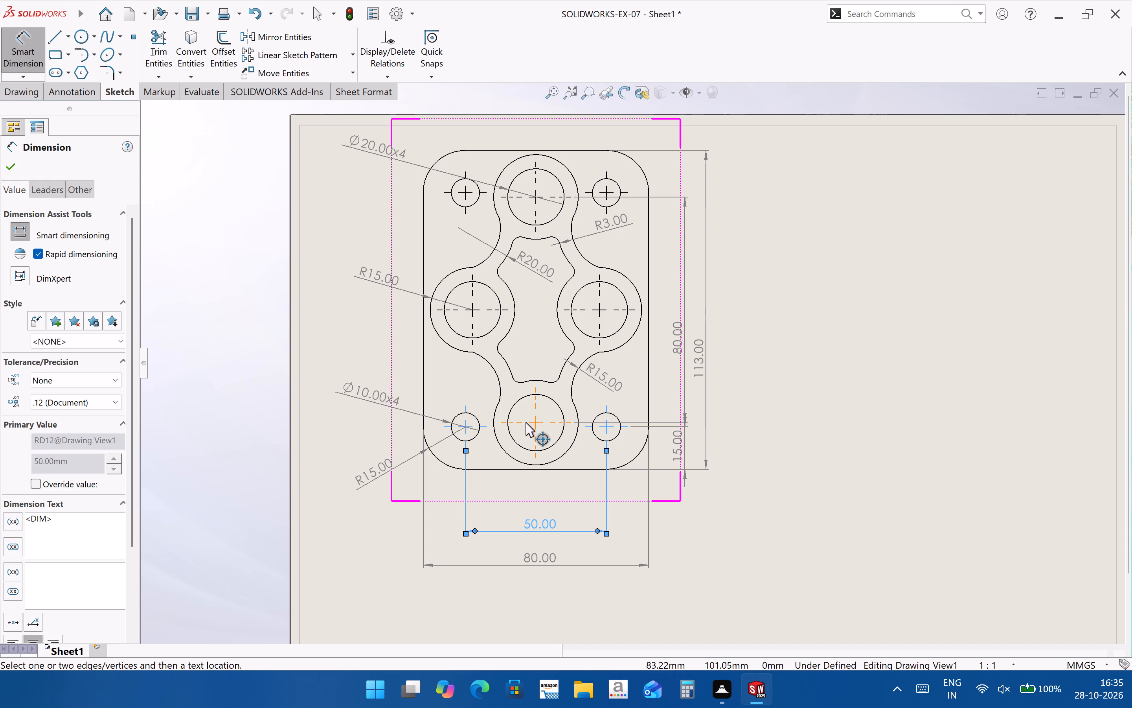
left_click(471, 316)
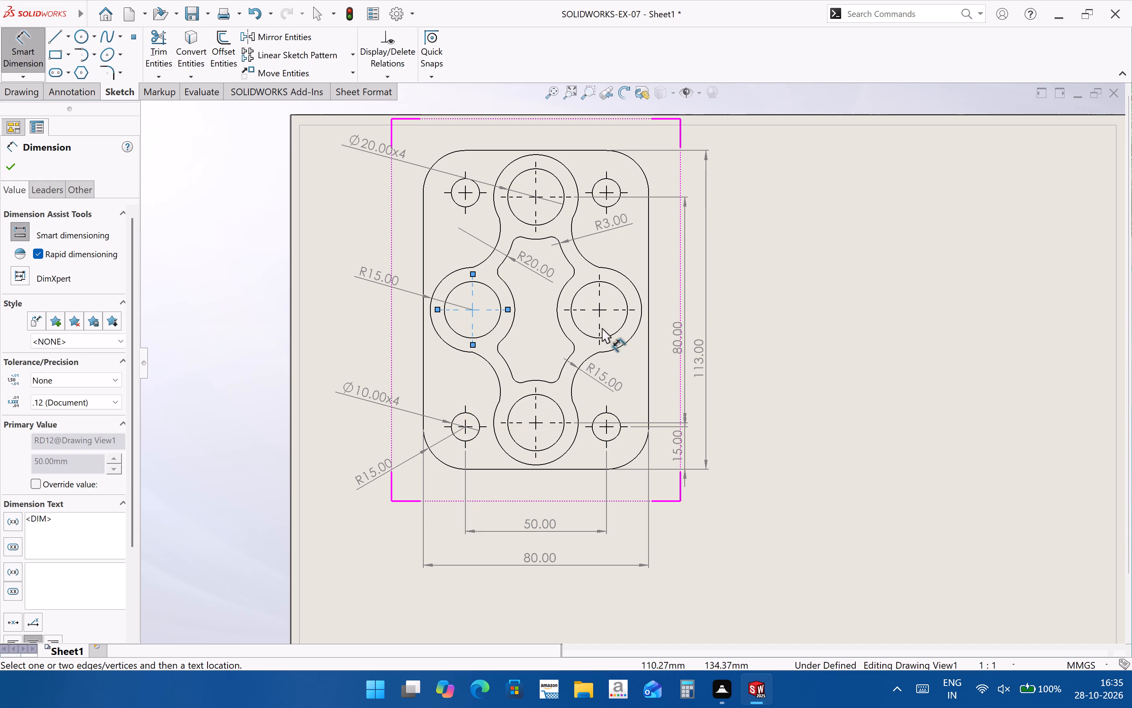
left_click(599, 325)
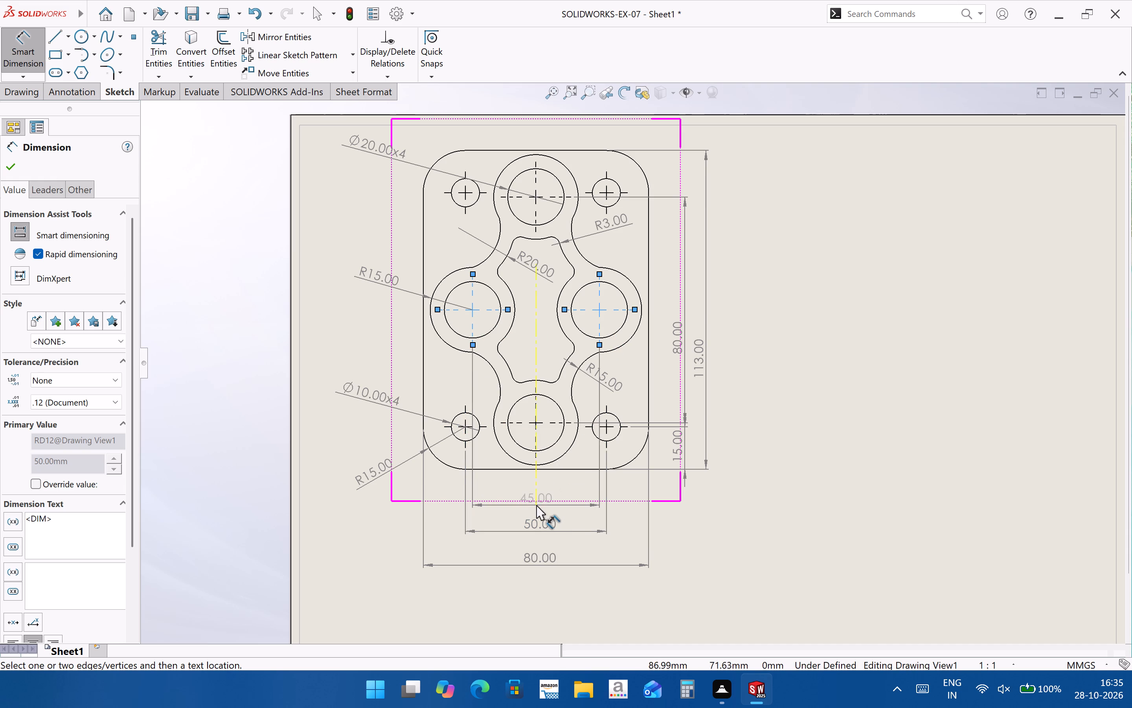
left_click(537, 504)
left_click(716, 540)
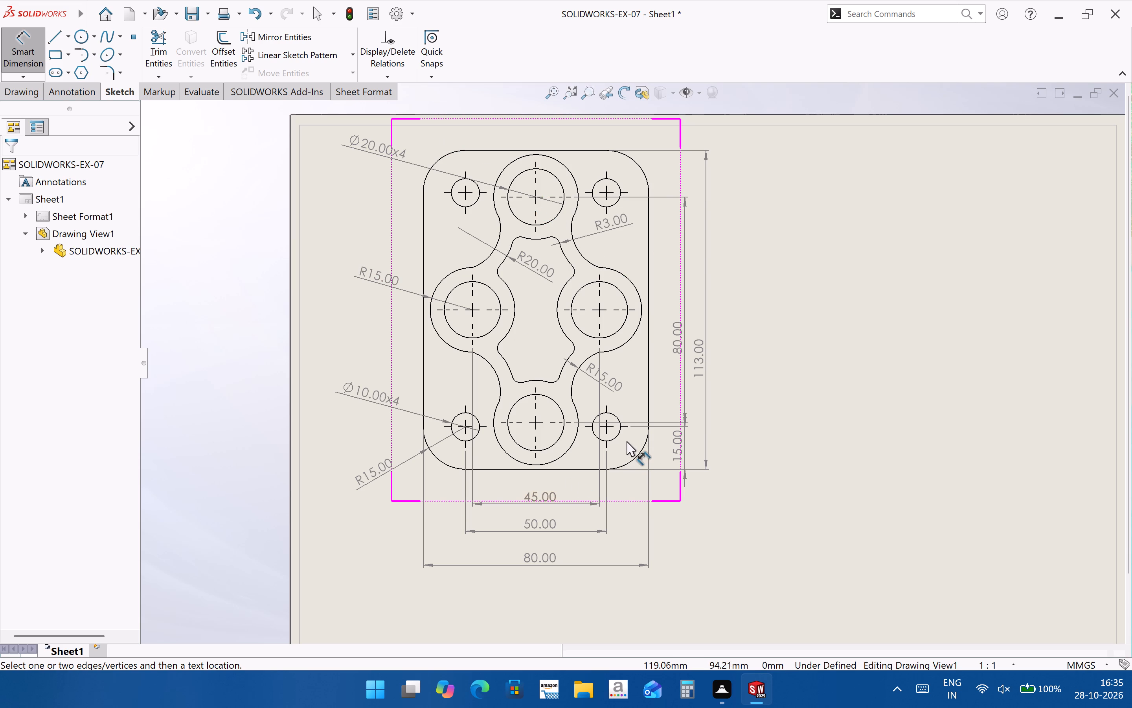
Delete the "Ø10.00x4" diameter dimension from the lower-left corner hole.
left_click(395, 399)
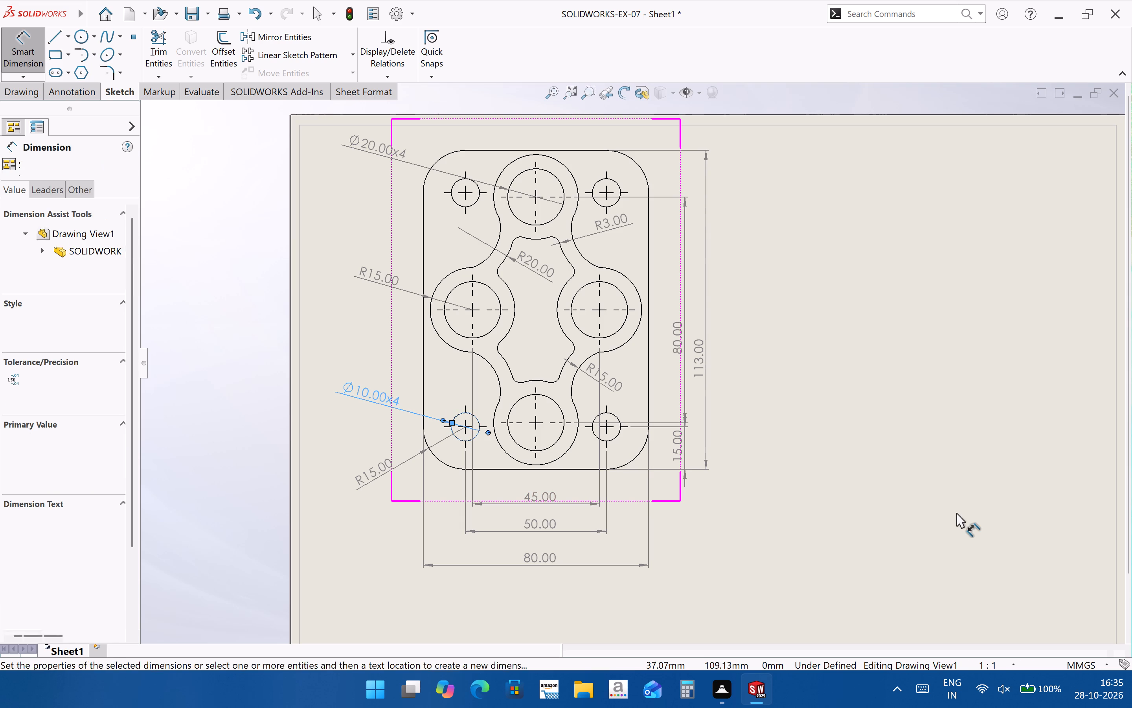
key("Delete")
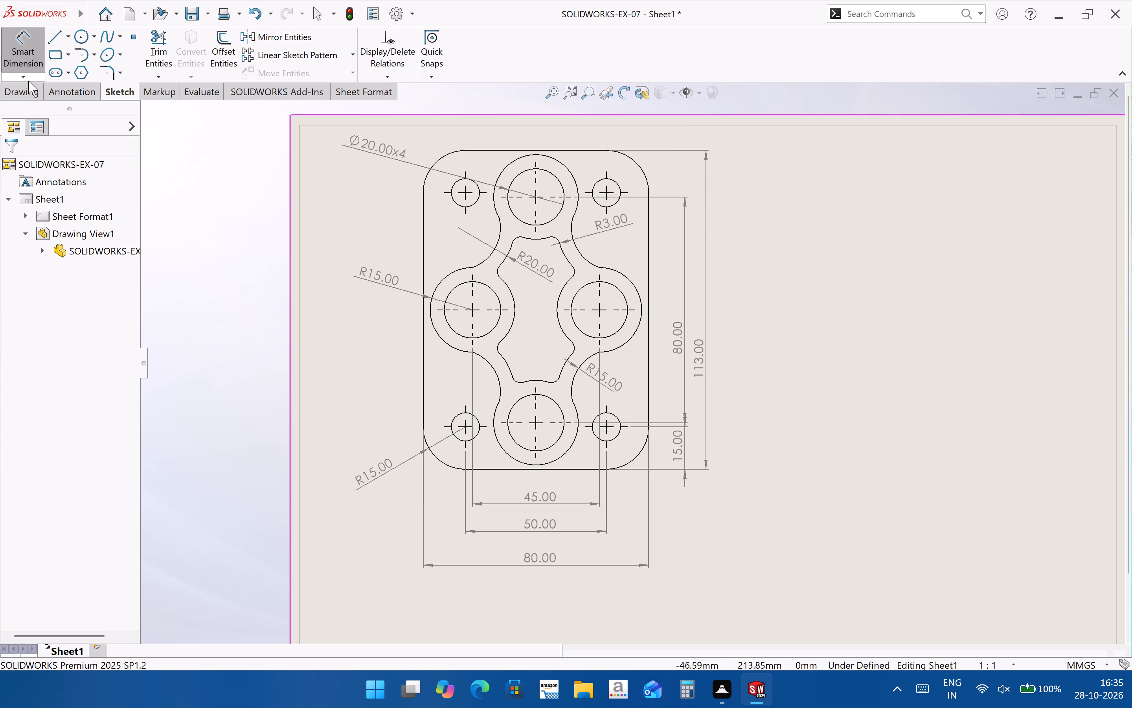
Add a hole callout to the plate's lower-left corner hole, with its text beside the plate's left edge just above the hole.
left_click(70, 94)
left_click(333, 65)
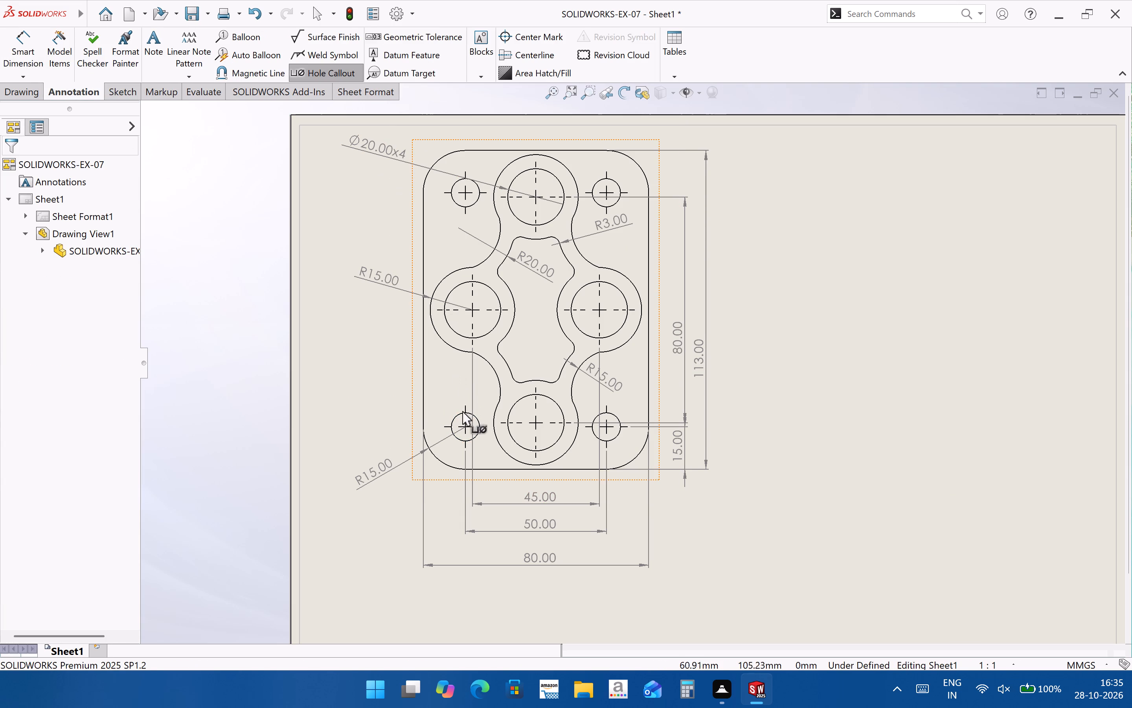
left_click(456, 418)
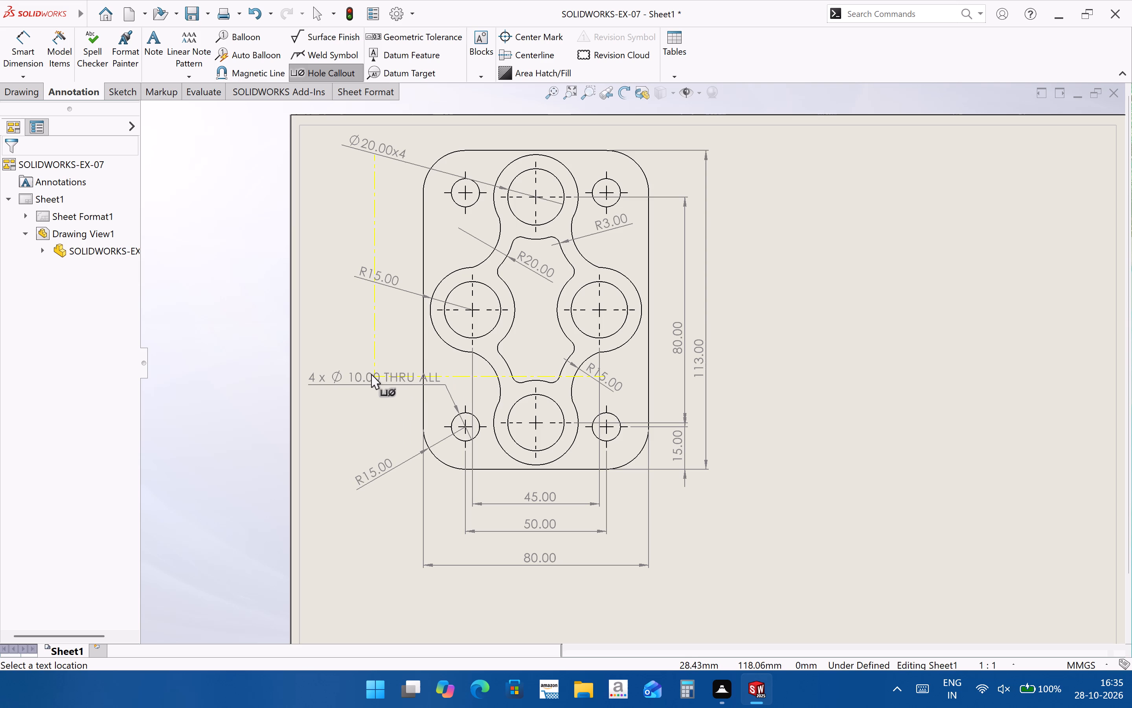
left_click(371, 374)
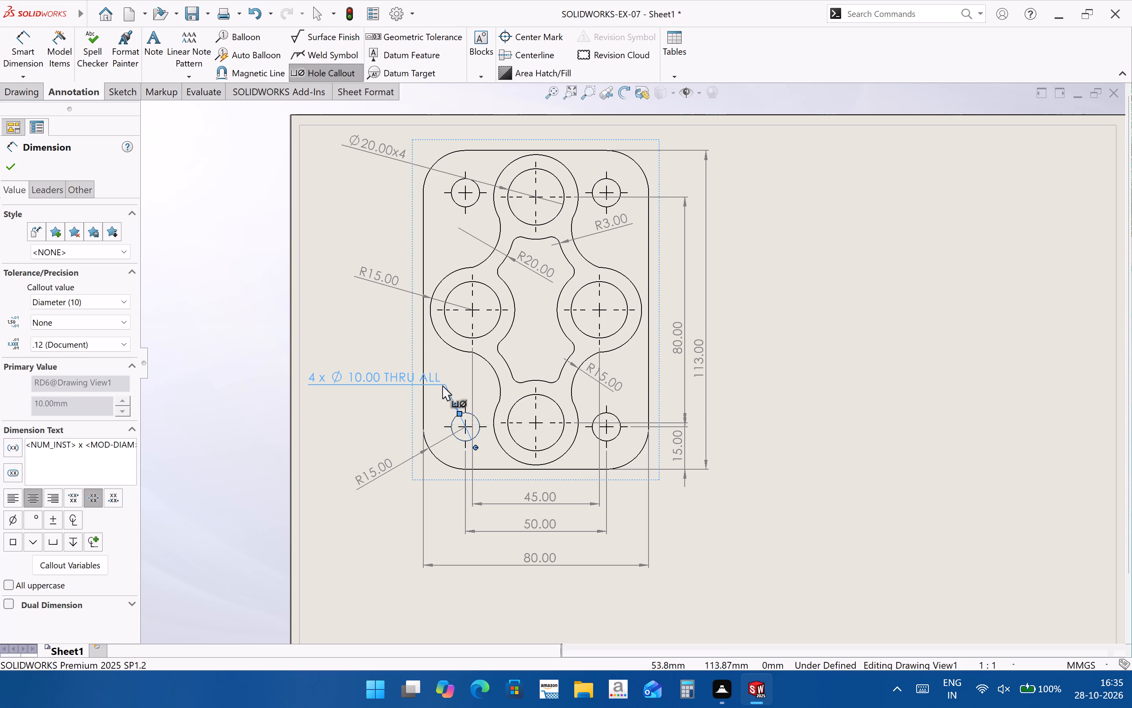
Remove the <hw-thru> variable from the lower-left hole callout's text so it reads "4 x Ø 10.00".
left_click(432, 382)
double_click(389, 372)
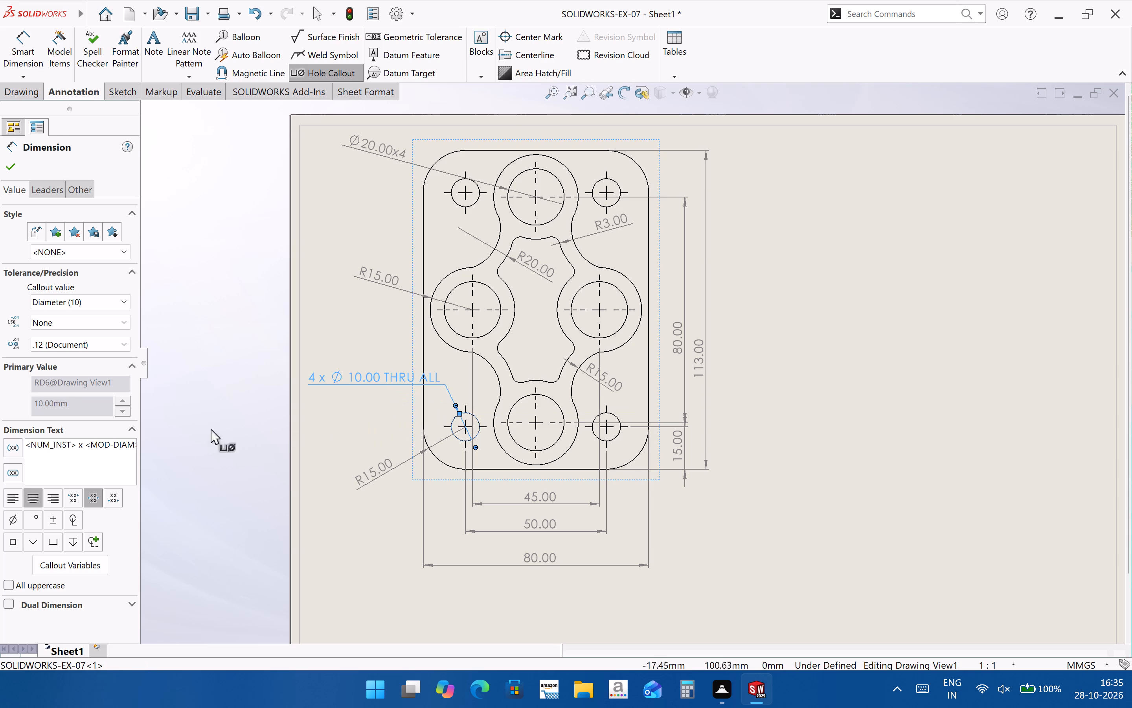
left_click(83, 444)
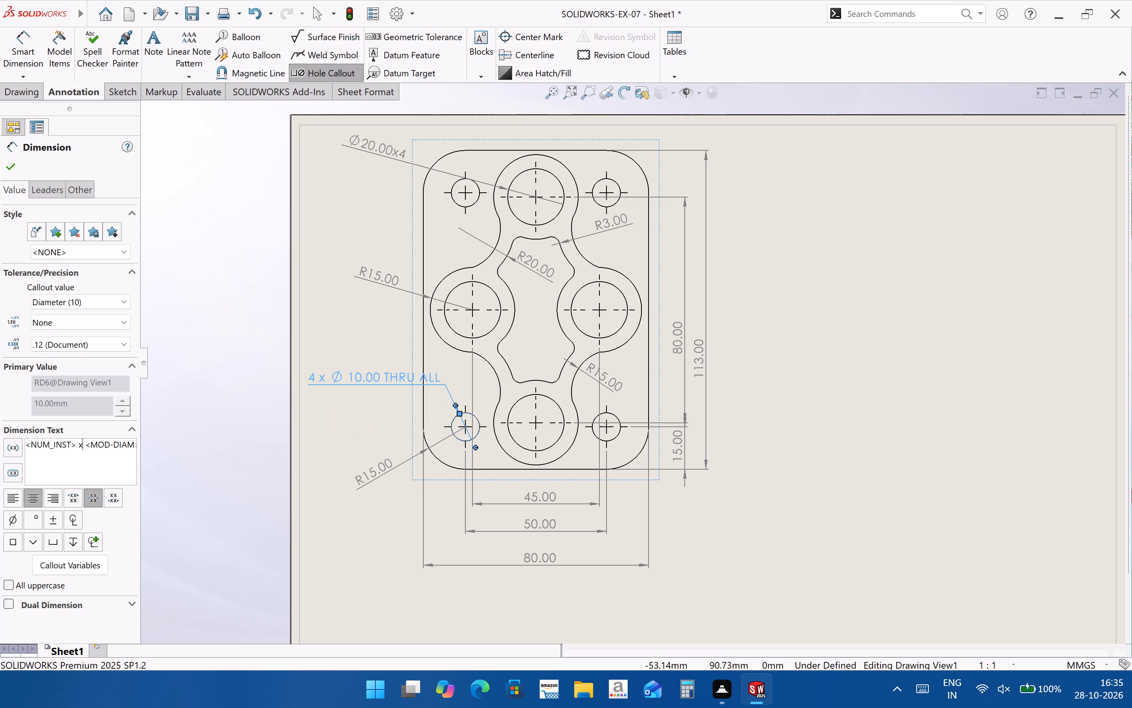
key("Right")
key("Right")
key("Right")
key("Right")
key("Right")
key("Right")
key("Right")
key("Right")
key("Right")
key("Right")
key("Right")
key("Right")
key("Right")
key("Right")
key("Right")
key("Right")
key("Right")
key("Right")
key("Right")
key("Right")
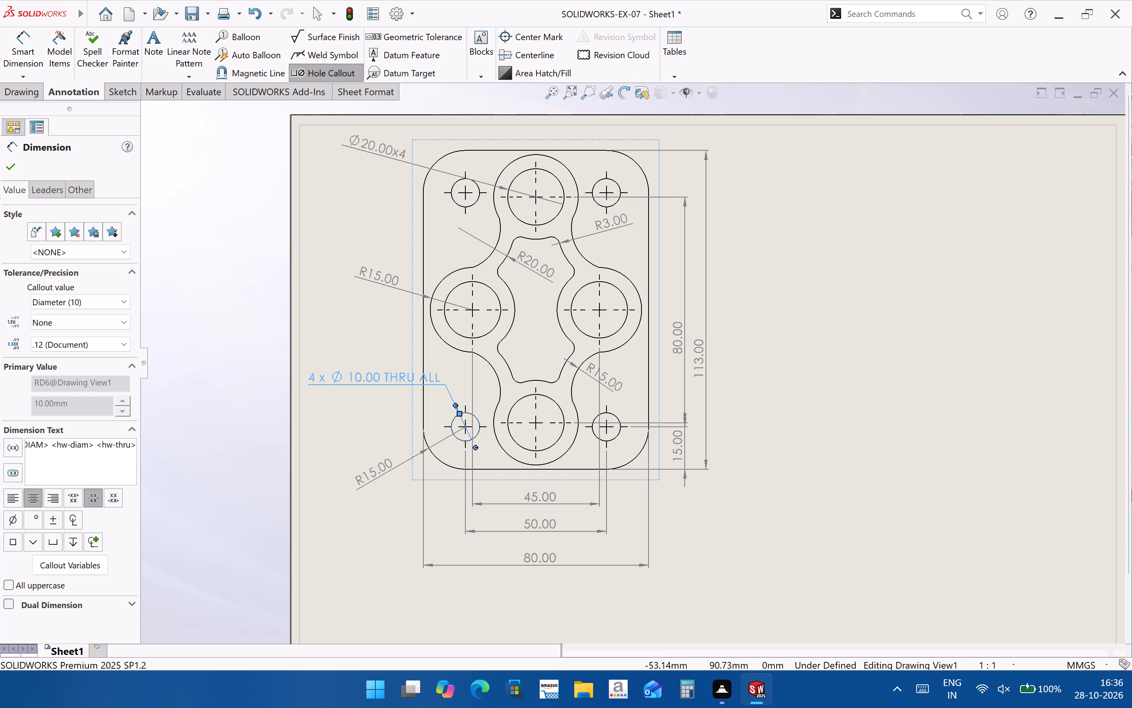
key("BackSpace")
key("BackSpace")
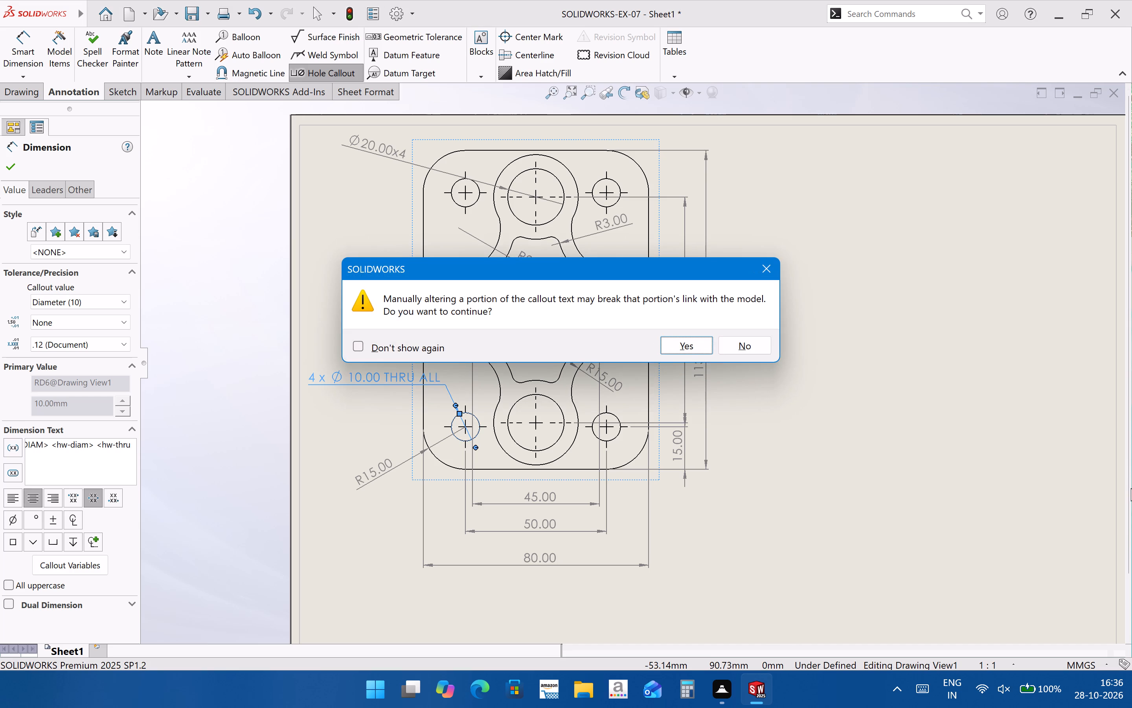
left_click(697, 351)
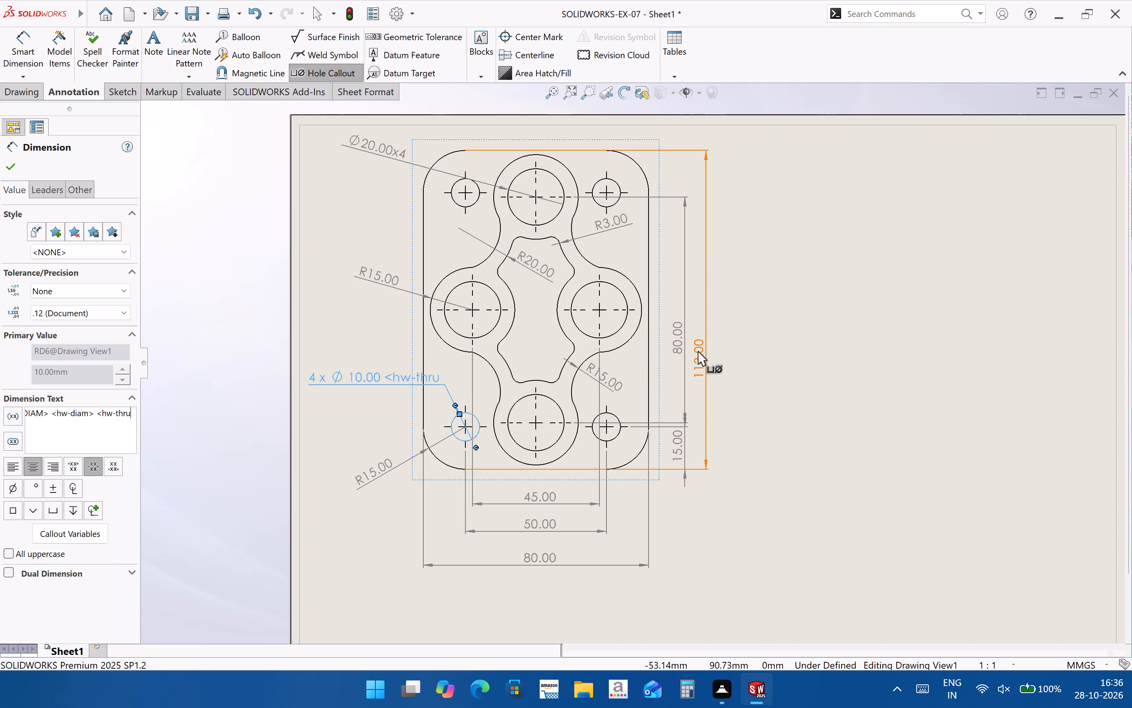
key("BackSpace")
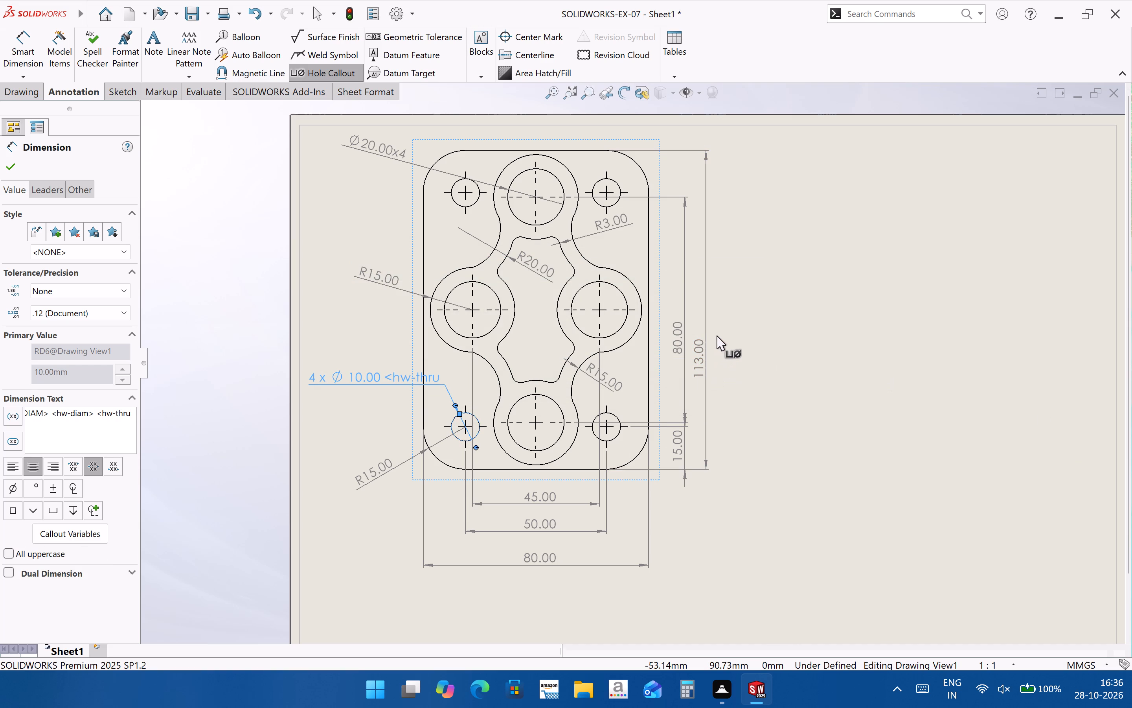
key("BackSpace")
key("BackSpace")
key("BackSpace")
key("BackSpace")
key("BackSpace")
key("BackSpace")
key("BackSpace")
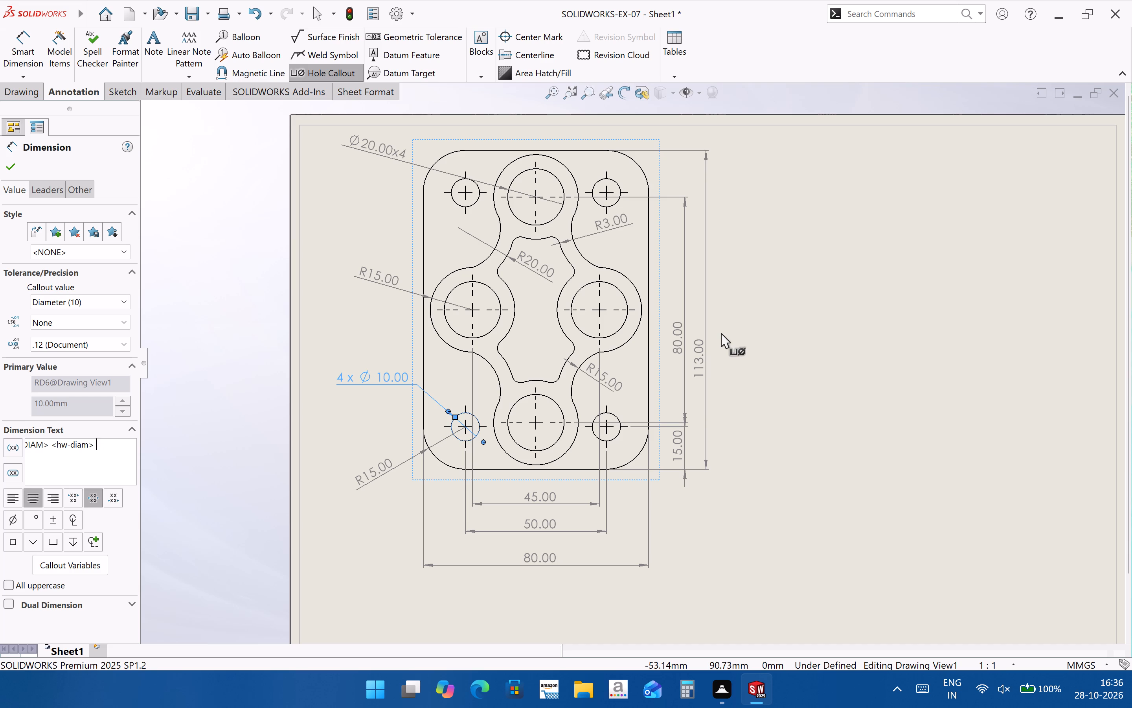
left_click(897, 373)
left_click(936, 462)
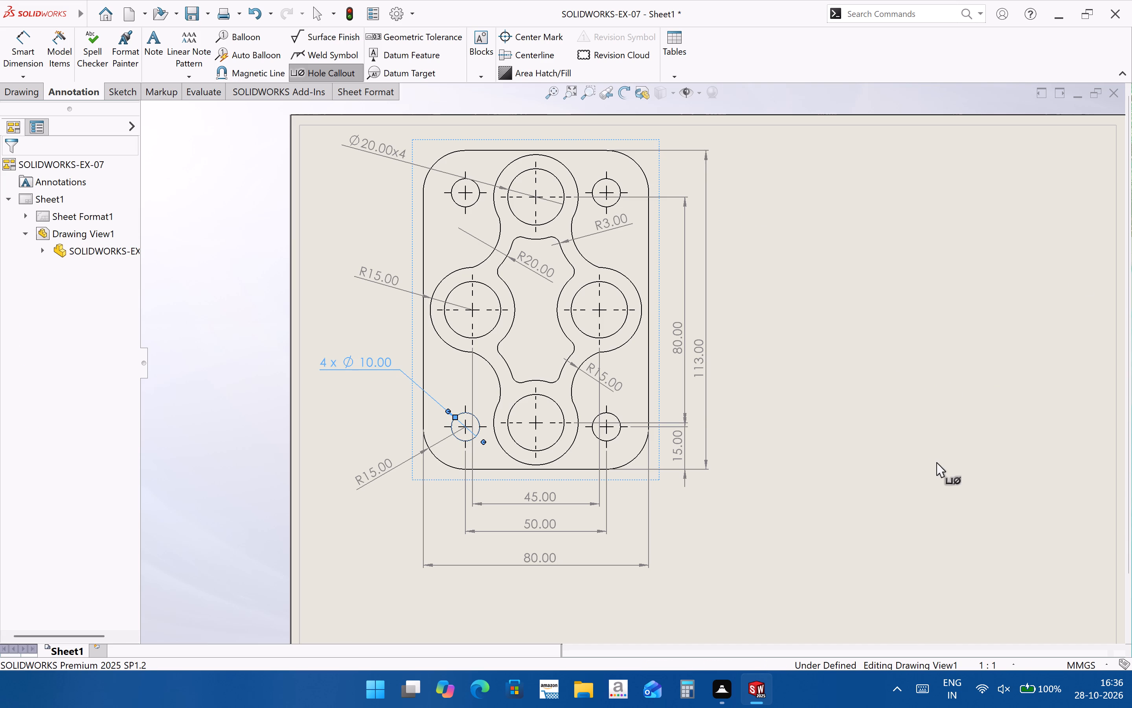
key("grave")
key("grave")
key("Escape")
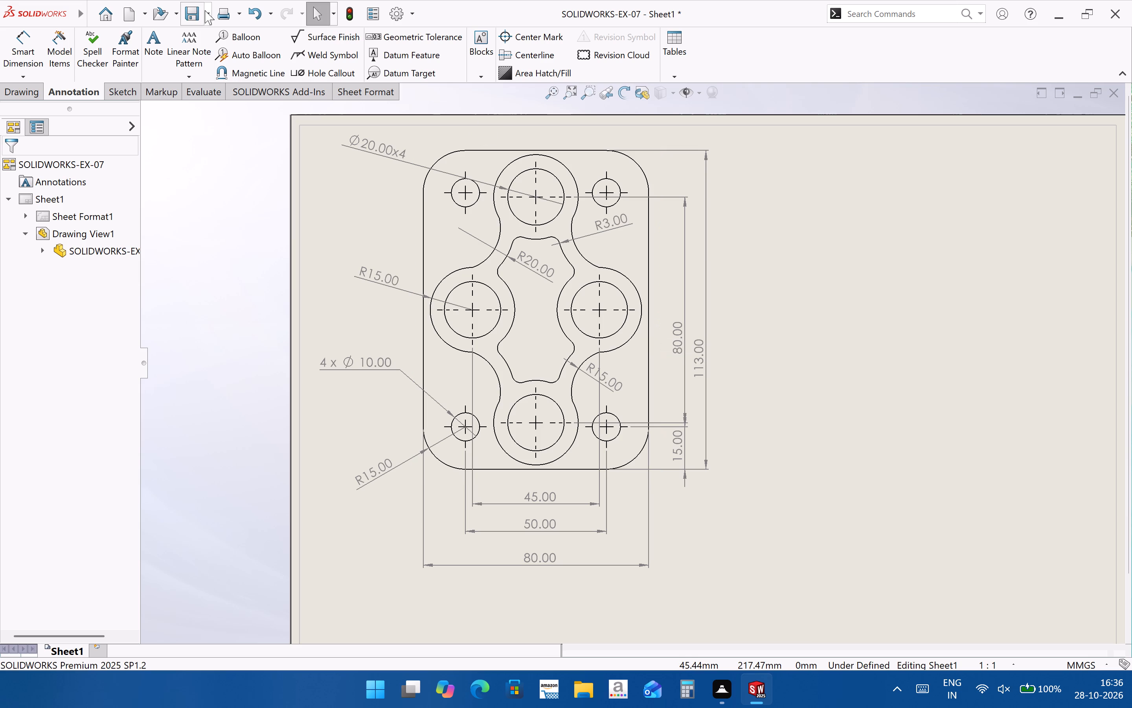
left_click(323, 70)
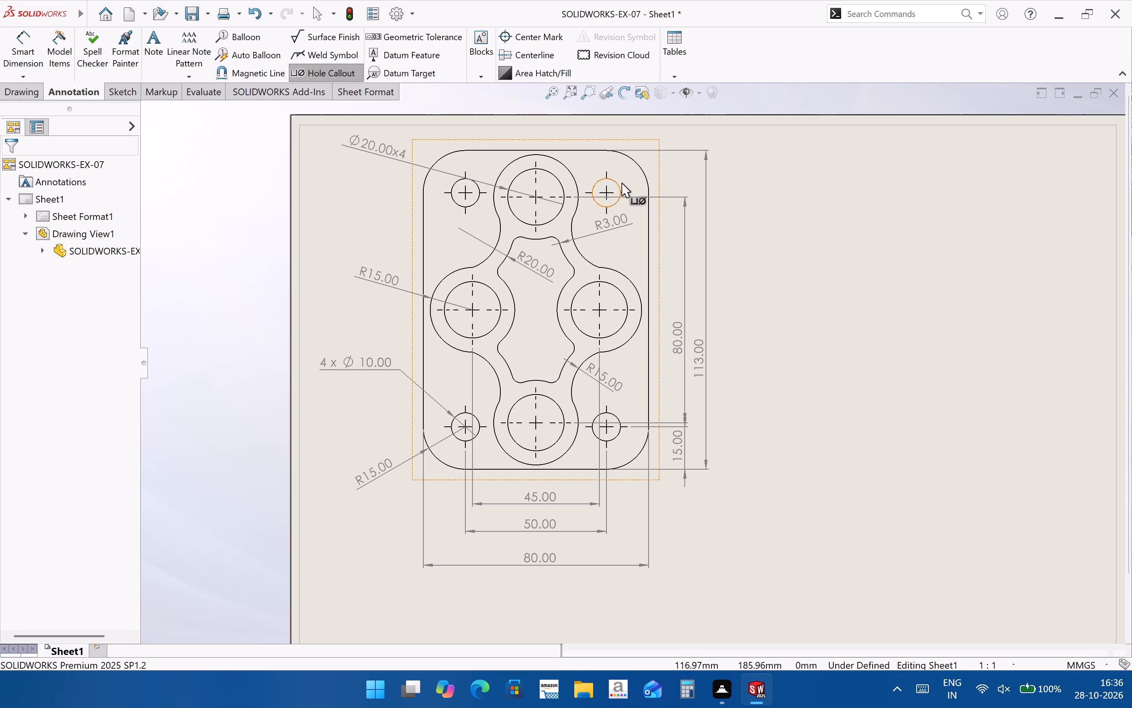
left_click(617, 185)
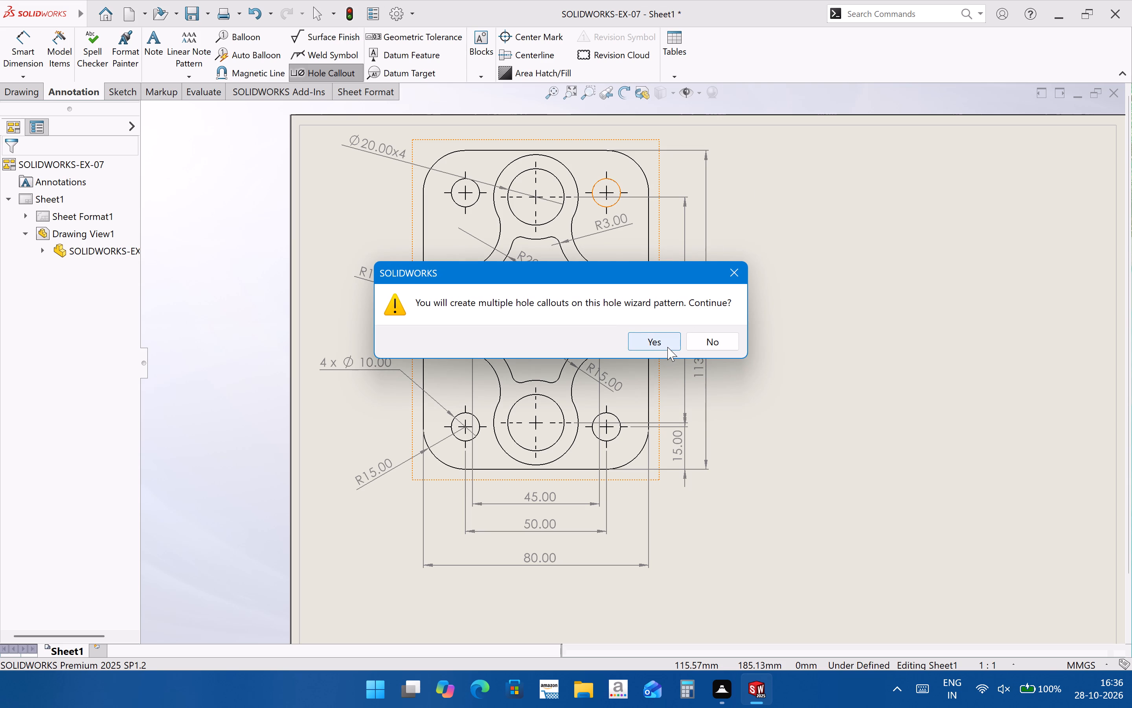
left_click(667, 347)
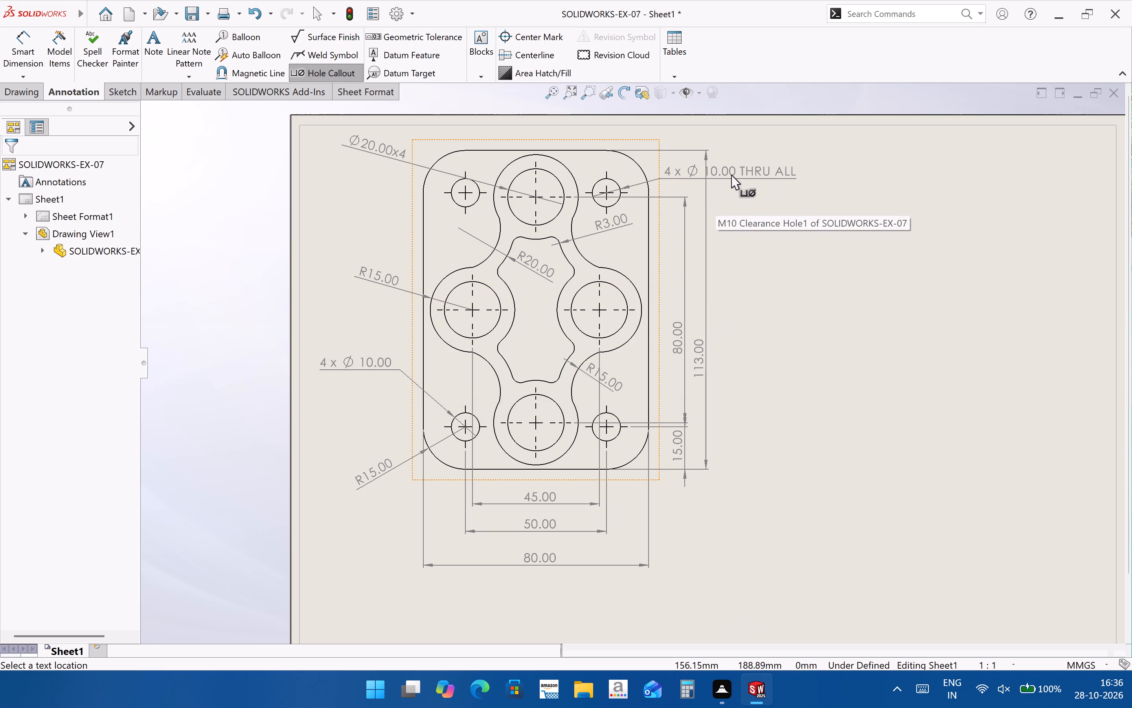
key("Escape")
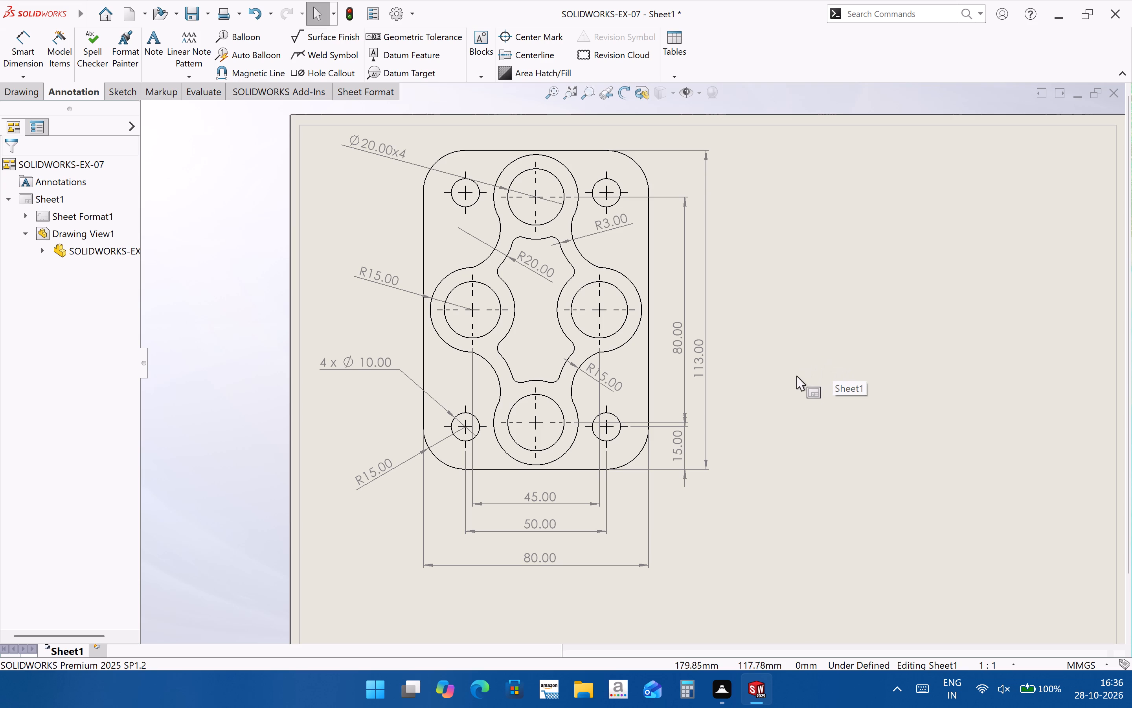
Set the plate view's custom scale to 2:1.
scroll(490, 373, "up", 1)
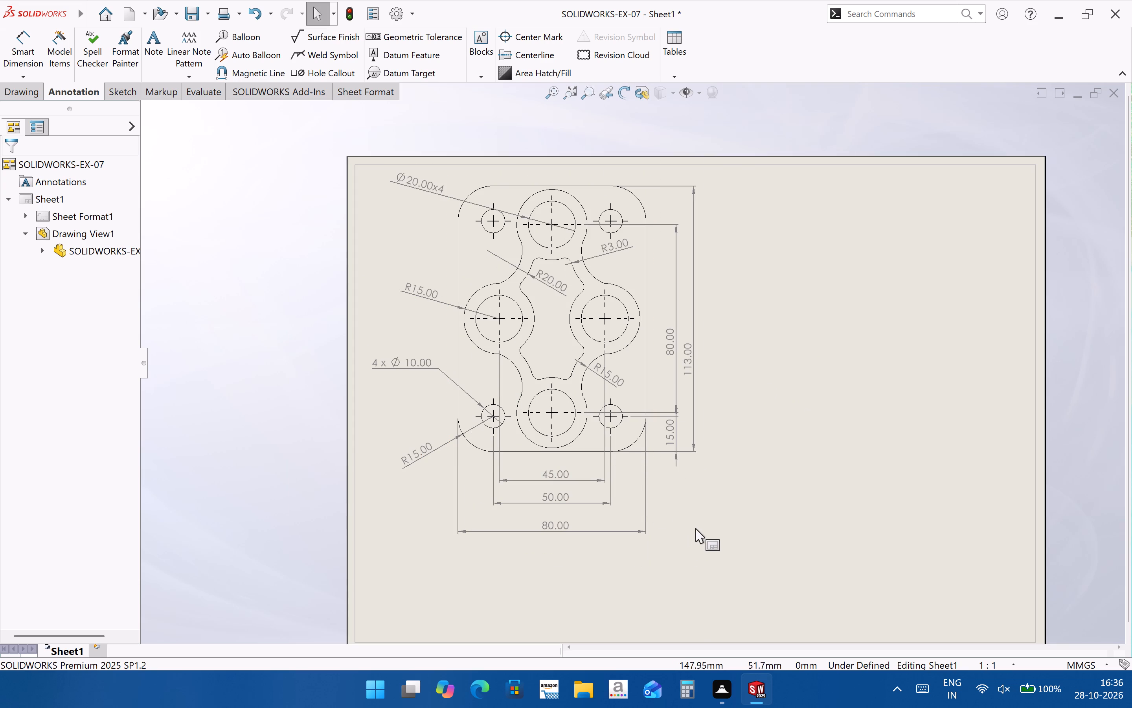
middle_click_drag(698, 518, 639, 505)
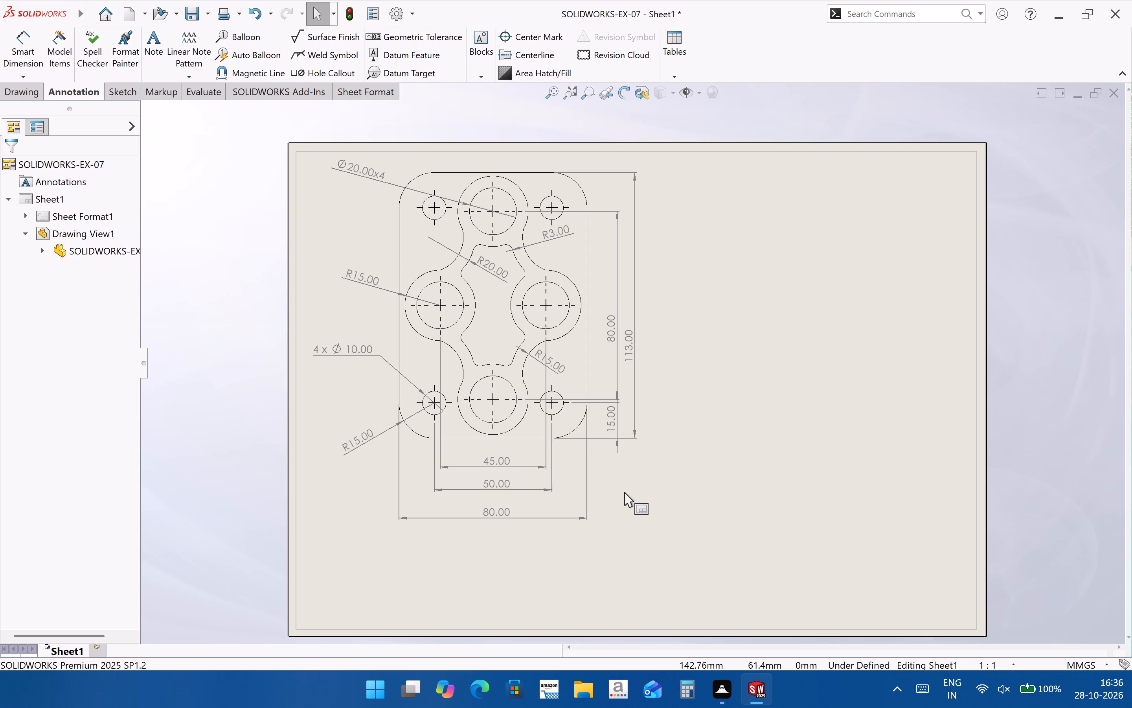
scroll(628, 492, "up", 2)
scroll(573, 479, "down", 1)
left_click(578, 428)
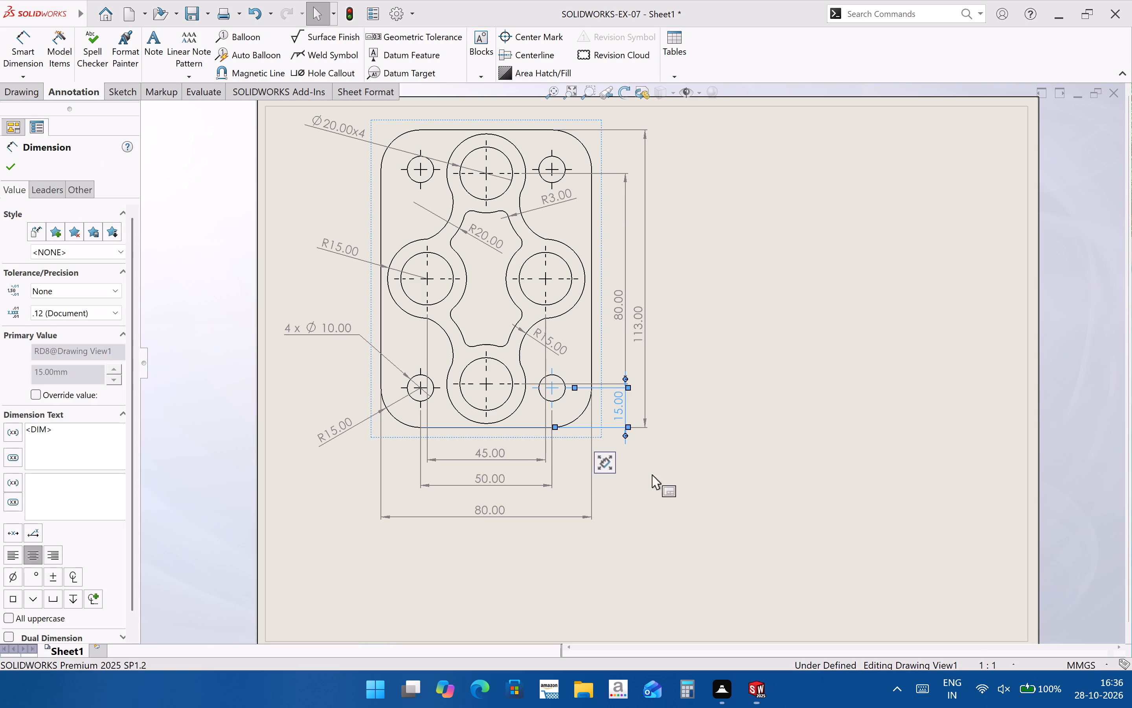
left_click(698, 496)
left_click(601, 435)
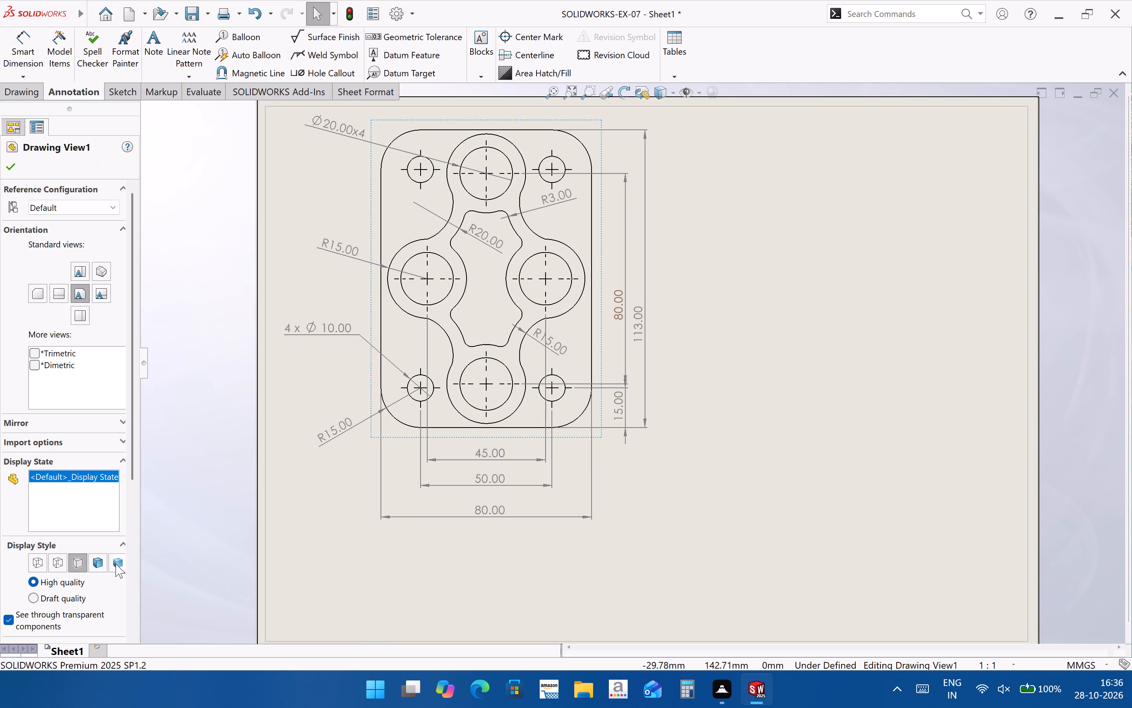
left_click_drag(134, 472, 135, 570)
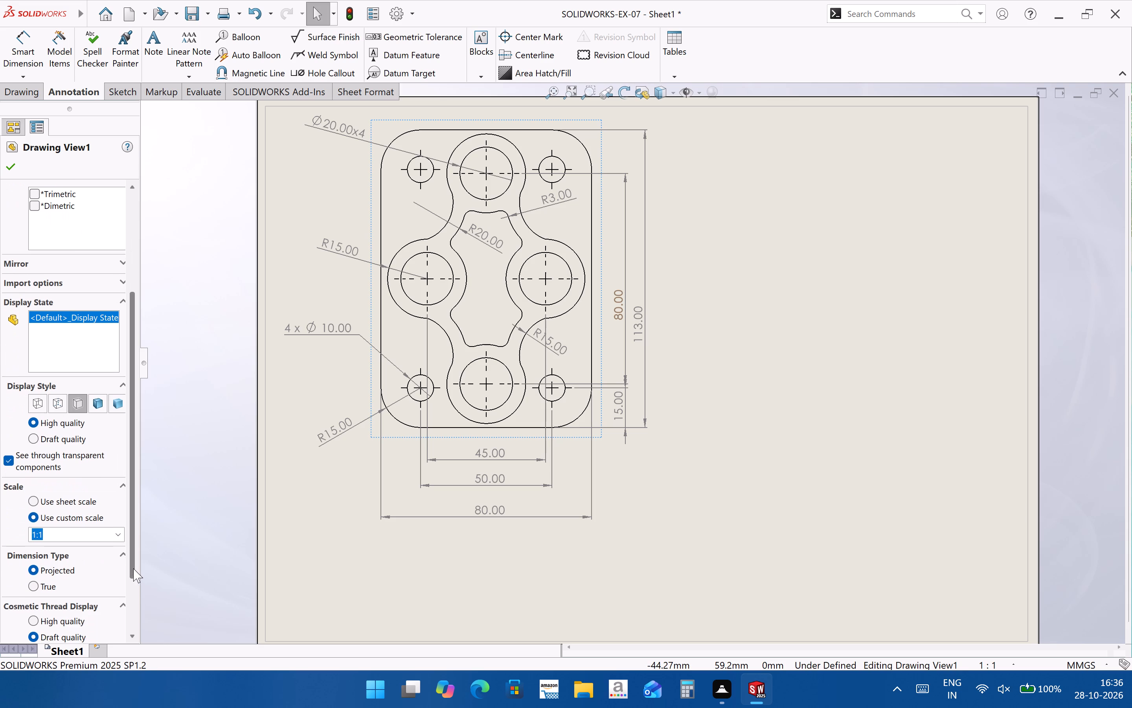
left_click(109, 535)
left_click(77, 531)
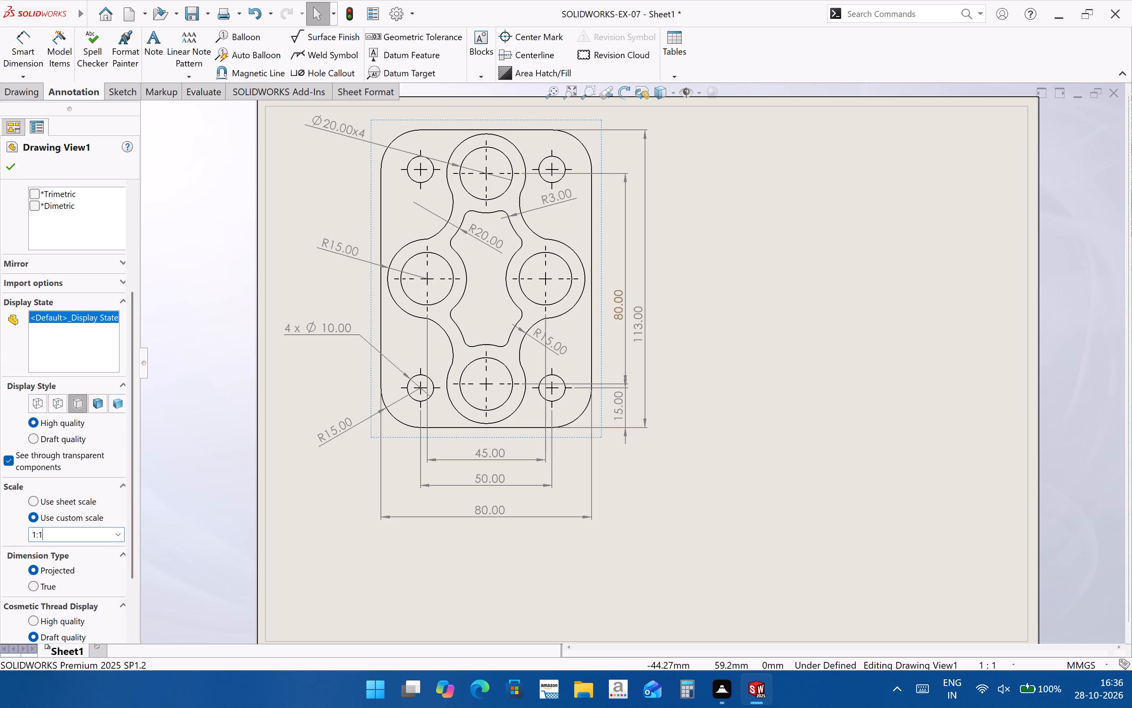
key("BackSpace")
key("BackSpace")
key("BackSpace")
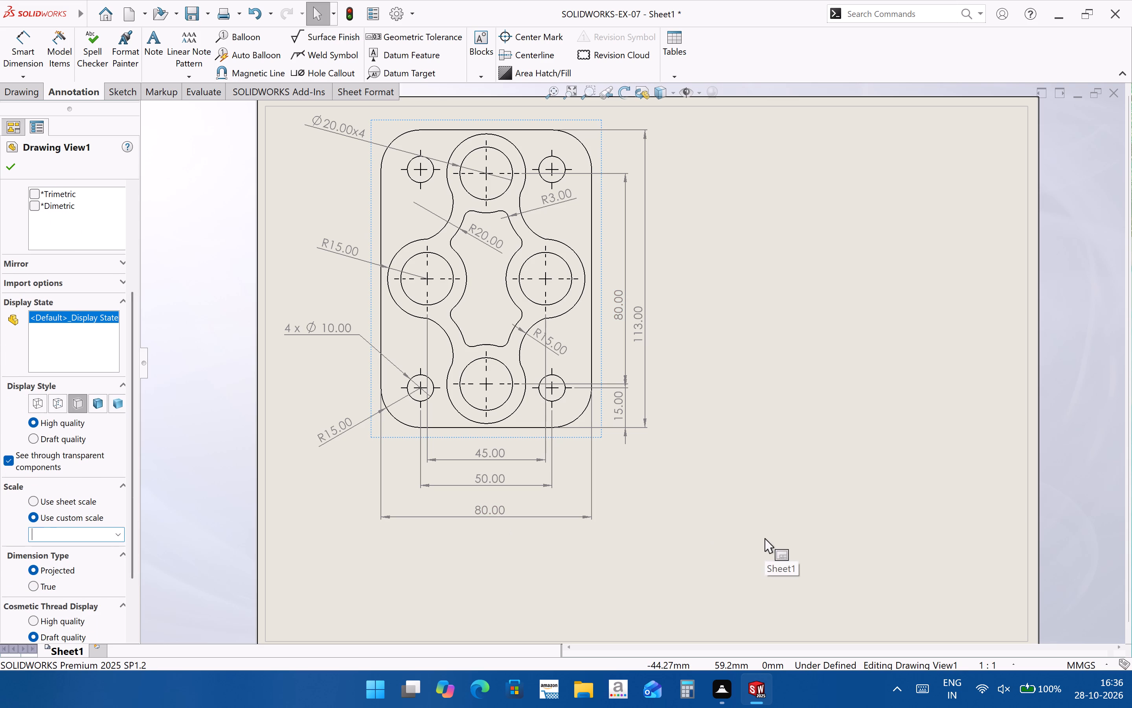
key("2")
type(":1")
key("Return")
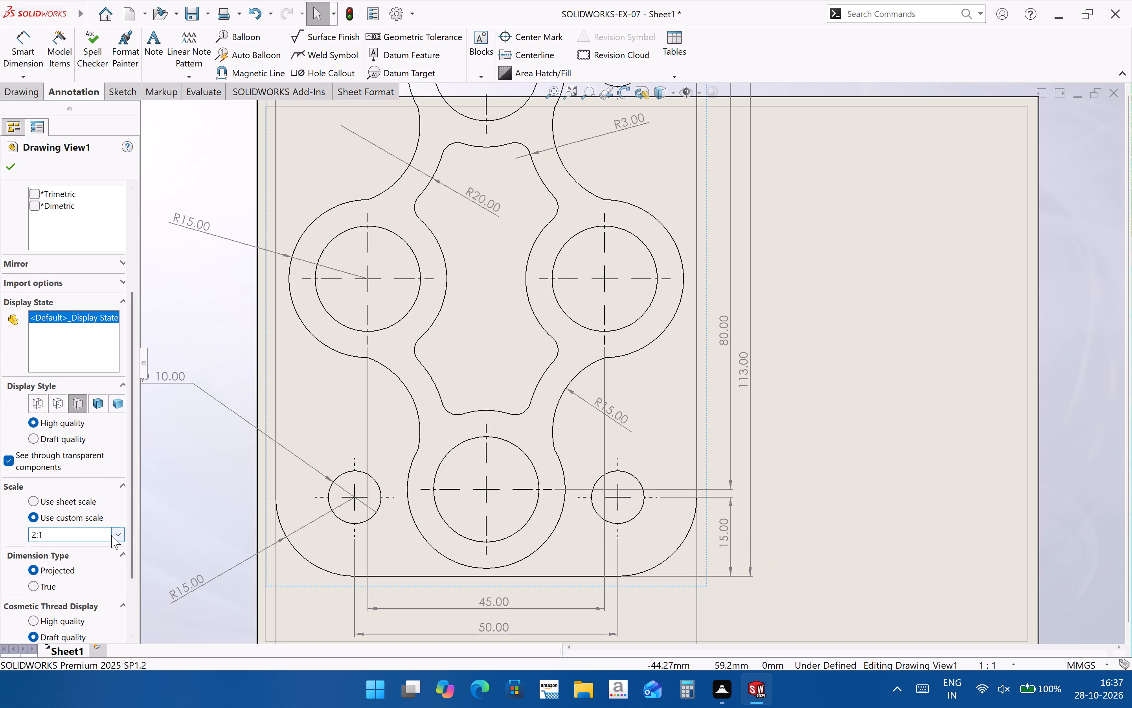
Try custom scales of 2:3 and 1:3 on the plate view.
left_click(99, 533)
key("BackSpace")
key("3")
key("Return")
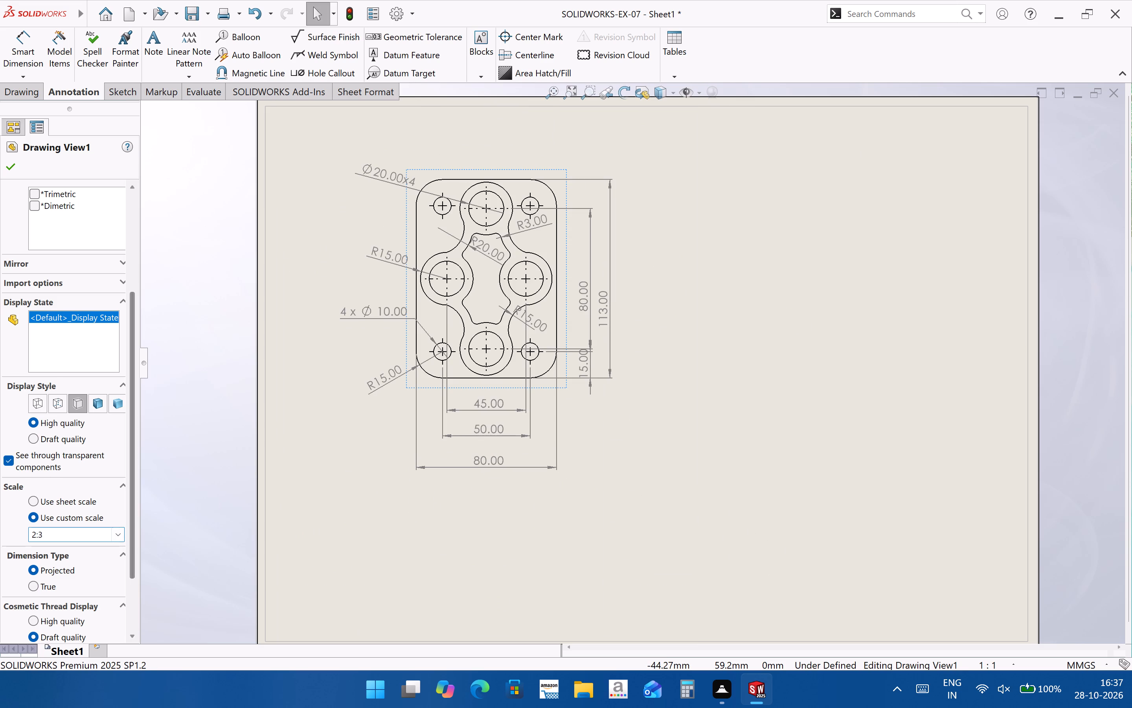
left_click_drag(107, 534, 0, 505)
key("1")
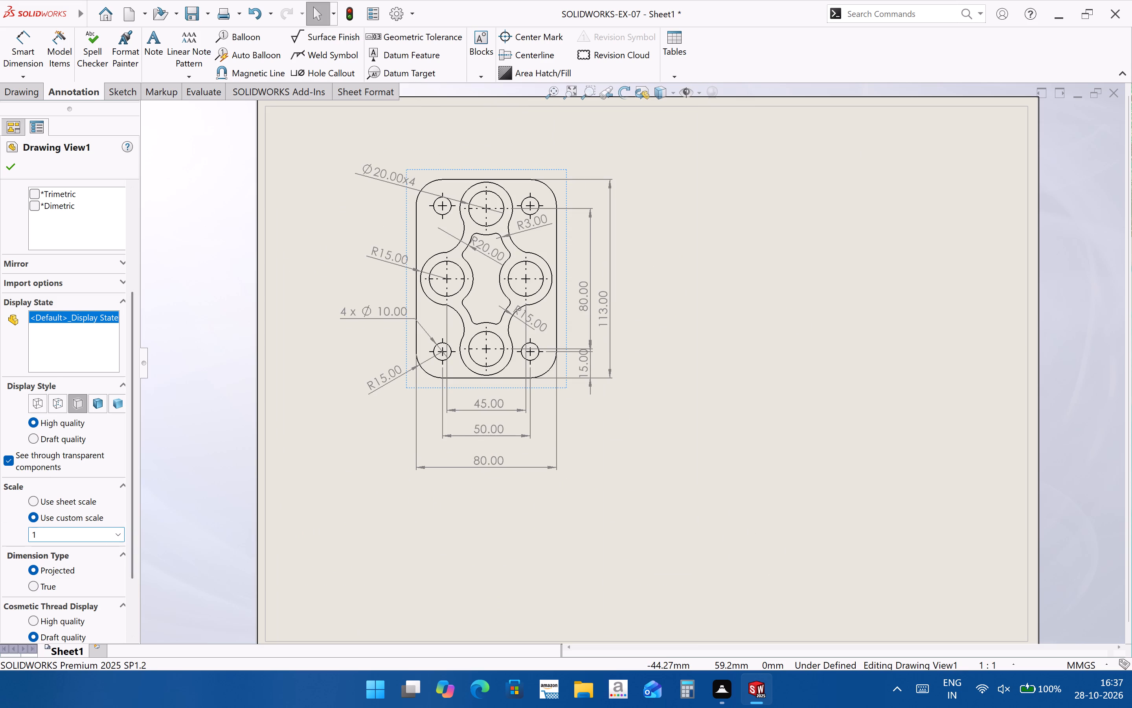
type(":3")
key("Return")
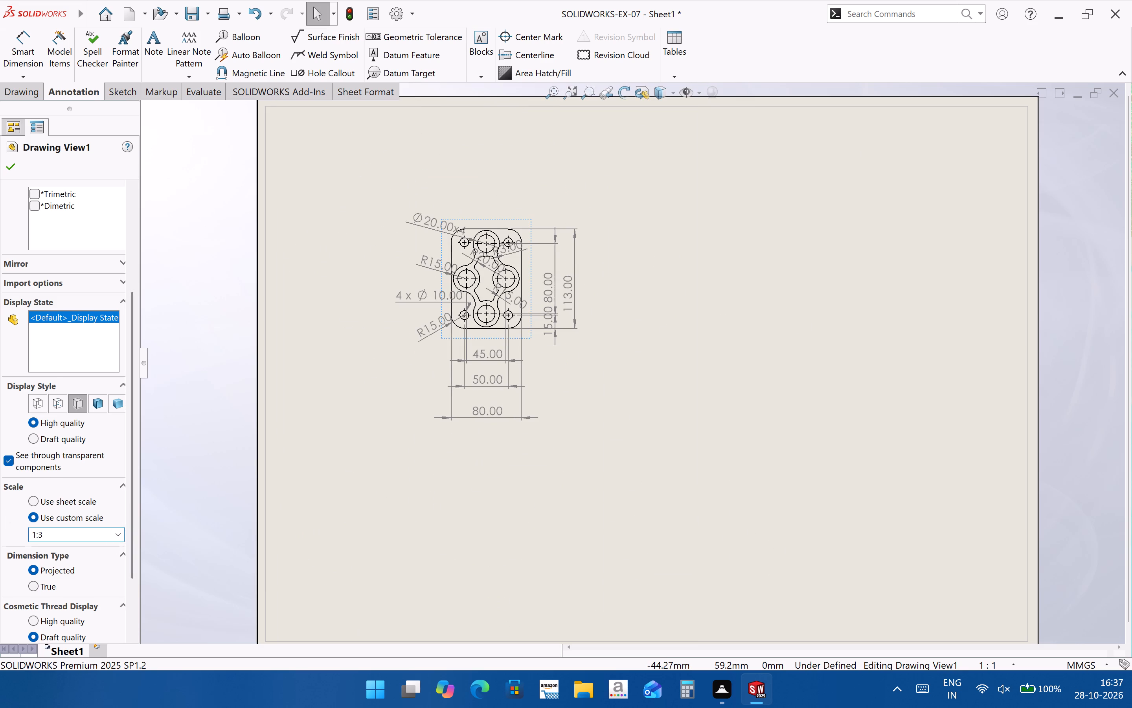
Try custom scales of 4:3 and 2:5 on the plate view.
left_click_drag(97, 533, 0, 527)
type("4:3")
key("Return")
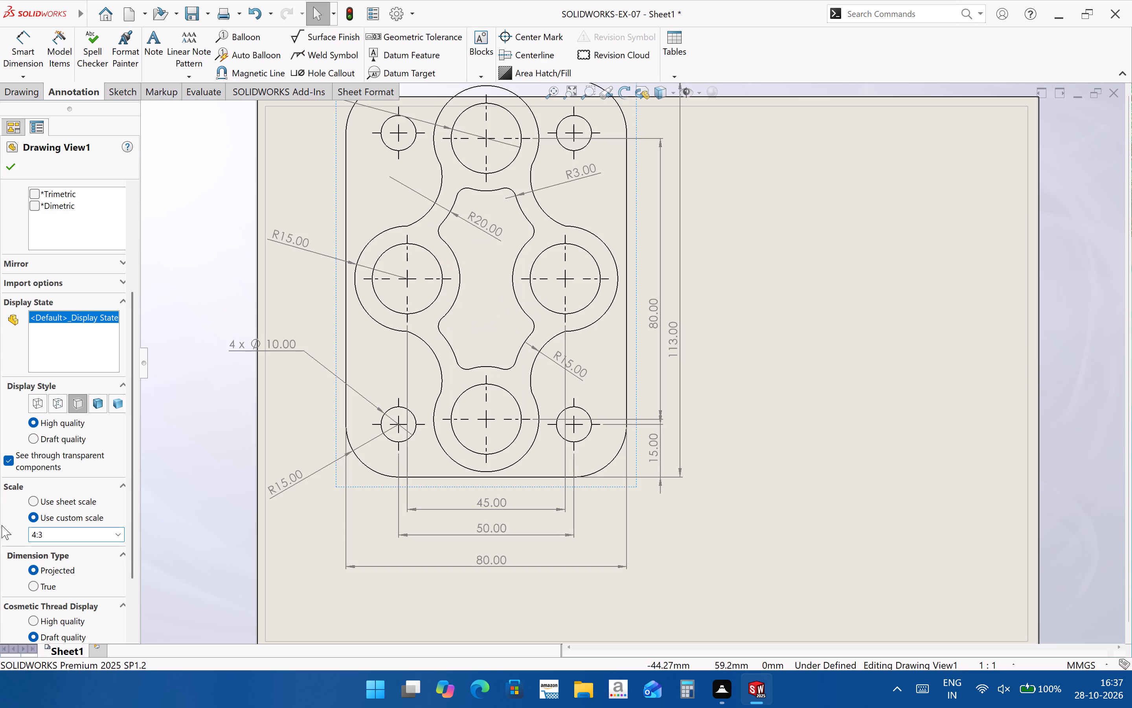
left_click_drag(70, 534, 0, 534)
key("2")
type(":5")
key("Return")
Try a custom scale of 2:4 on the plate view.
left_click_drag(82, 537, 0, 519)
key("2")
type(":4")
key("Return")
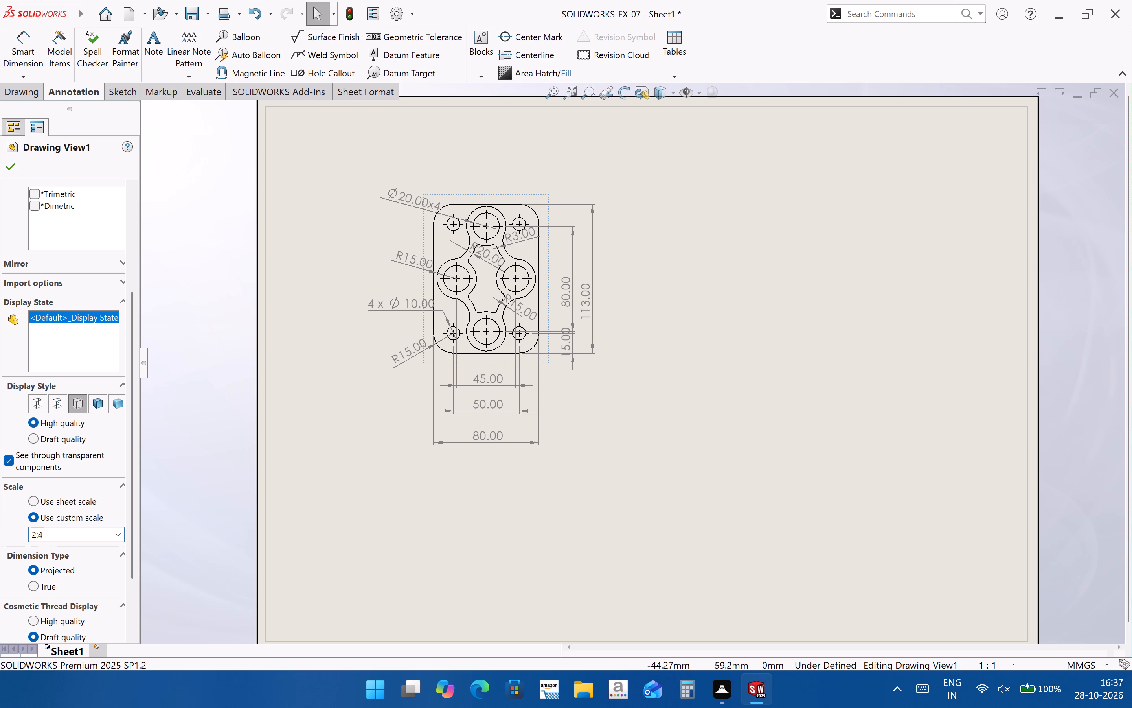
Set the plate view's custom scale to 2:1.
left_click_drag(59, 535, 0, 535)
key("2")
type(":1")
key("Return")
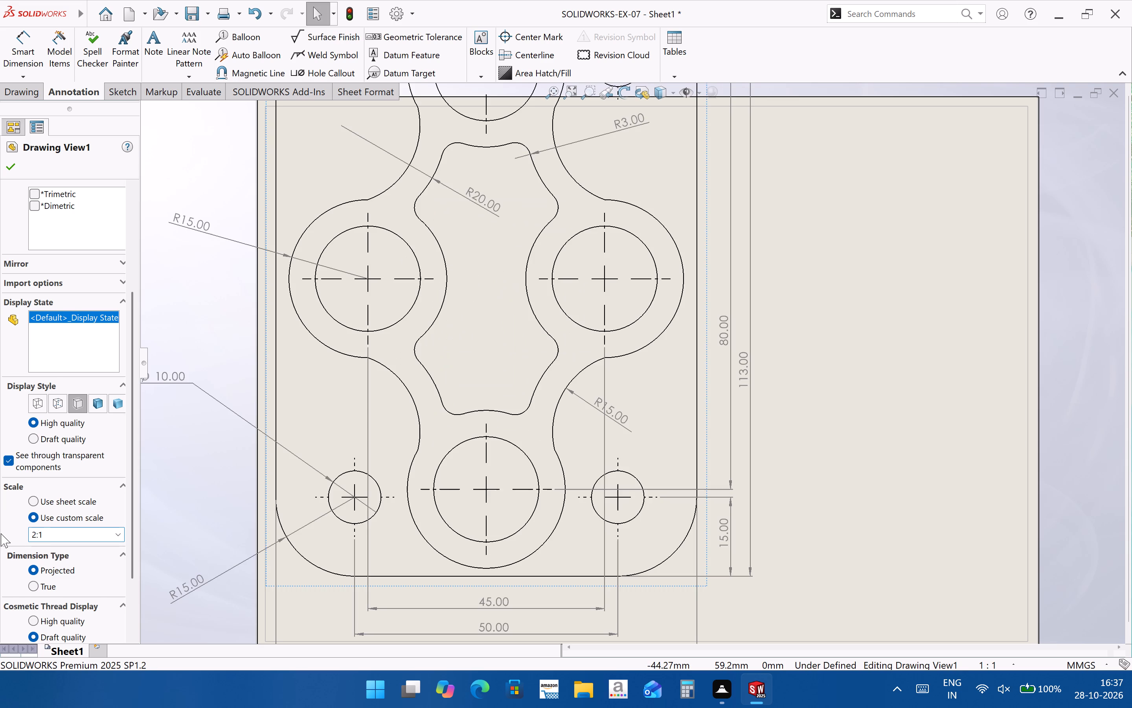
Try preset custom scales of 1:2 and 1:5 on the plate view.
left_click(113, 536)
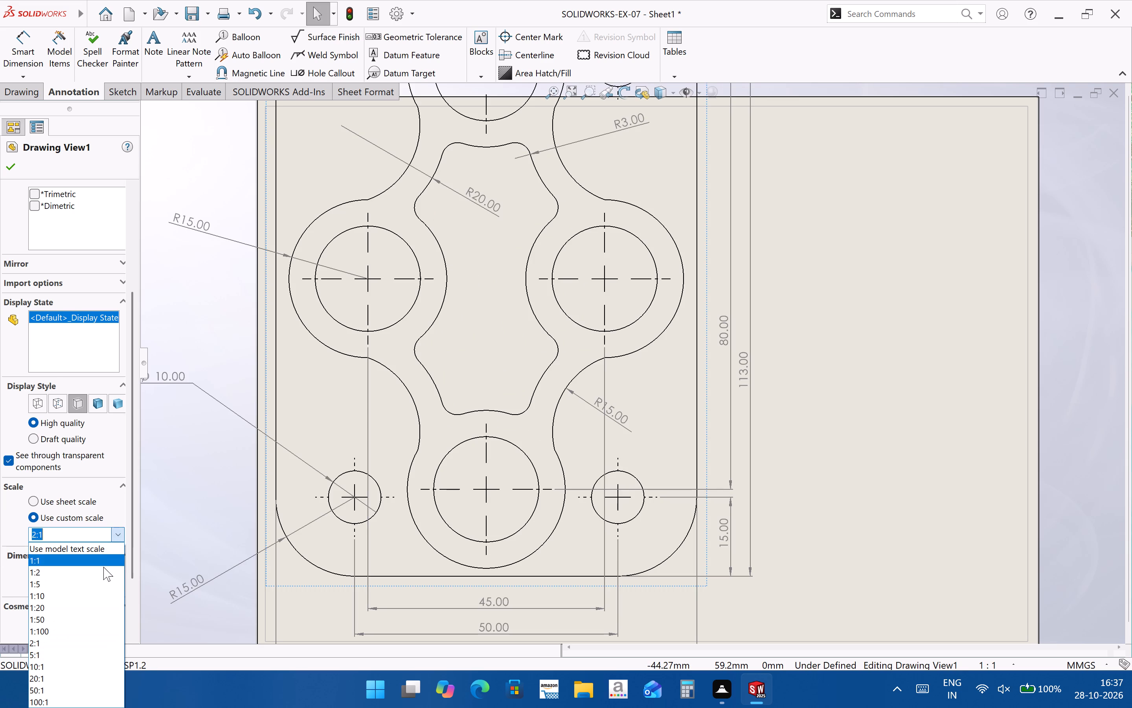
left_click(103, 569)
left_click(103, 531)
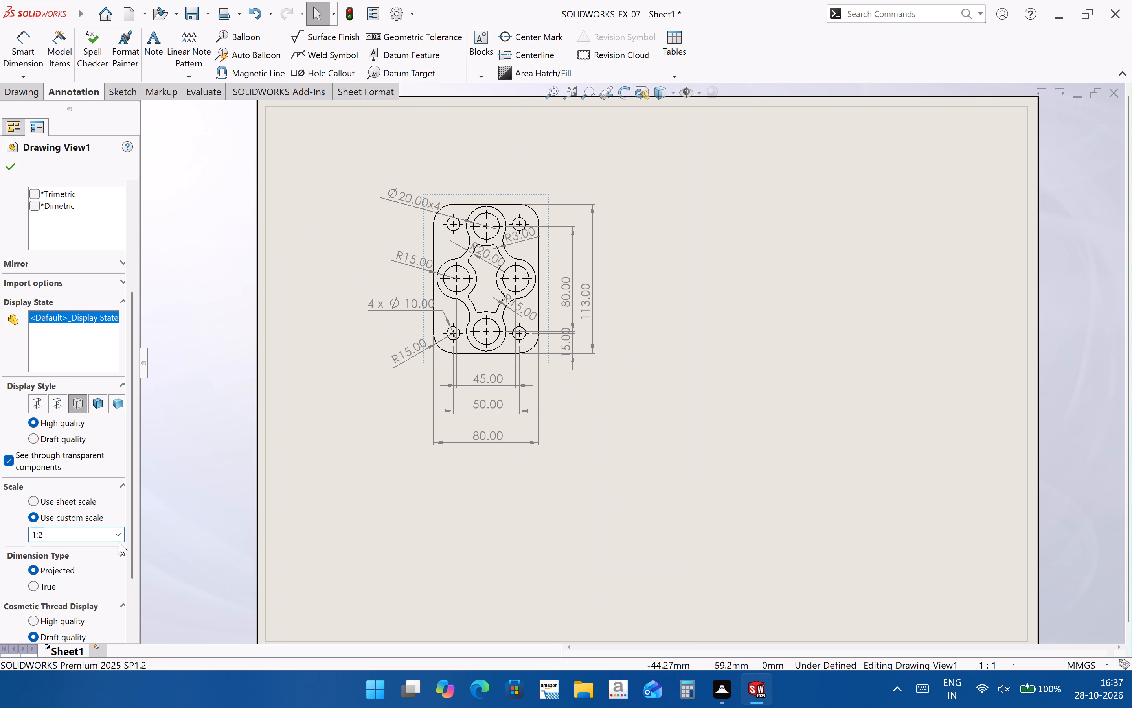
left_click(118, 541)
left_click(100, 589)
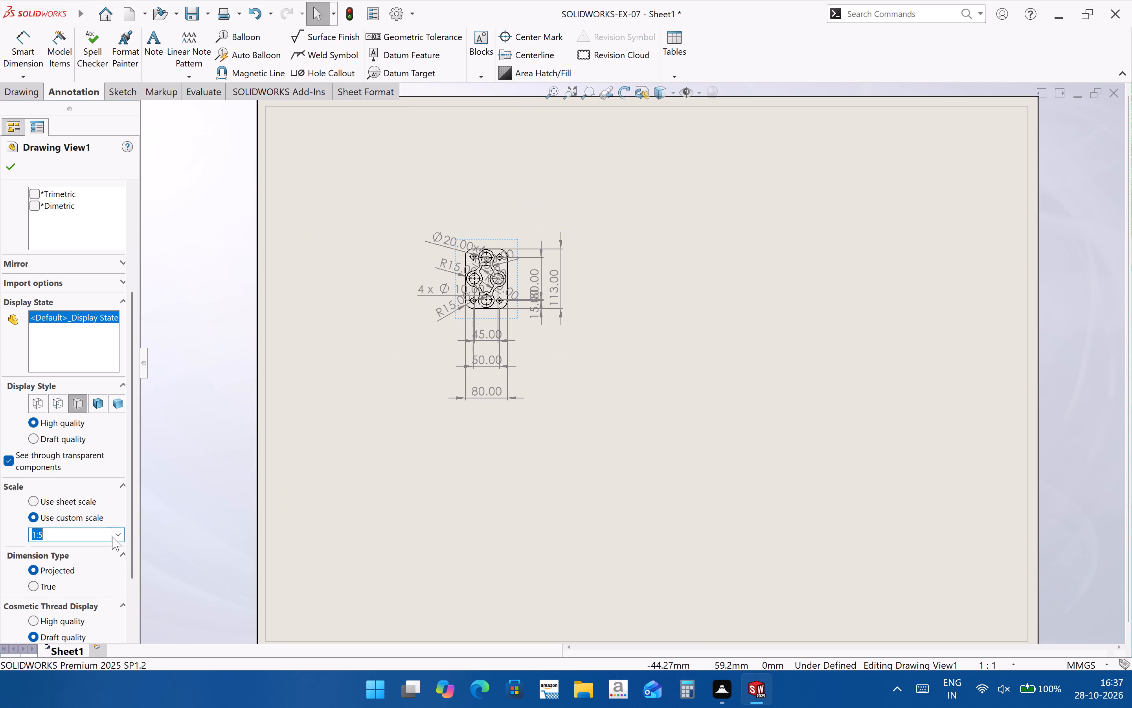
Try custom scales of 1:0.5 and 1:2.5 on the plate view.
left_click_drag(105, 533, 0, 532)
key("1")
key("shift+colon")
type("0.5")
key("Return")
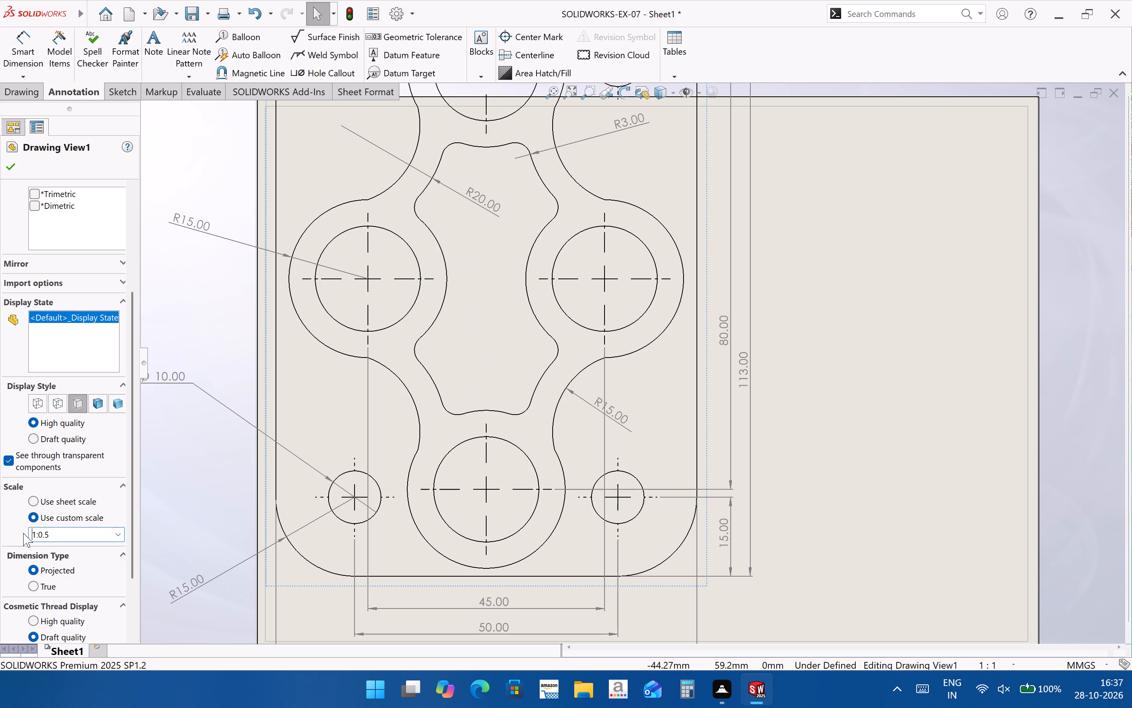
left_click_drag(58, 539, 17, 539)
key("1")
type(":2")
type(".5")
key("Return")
Set the plate view's custom scale to 2:3.
left_click_drag(107, 531, 0, 524)
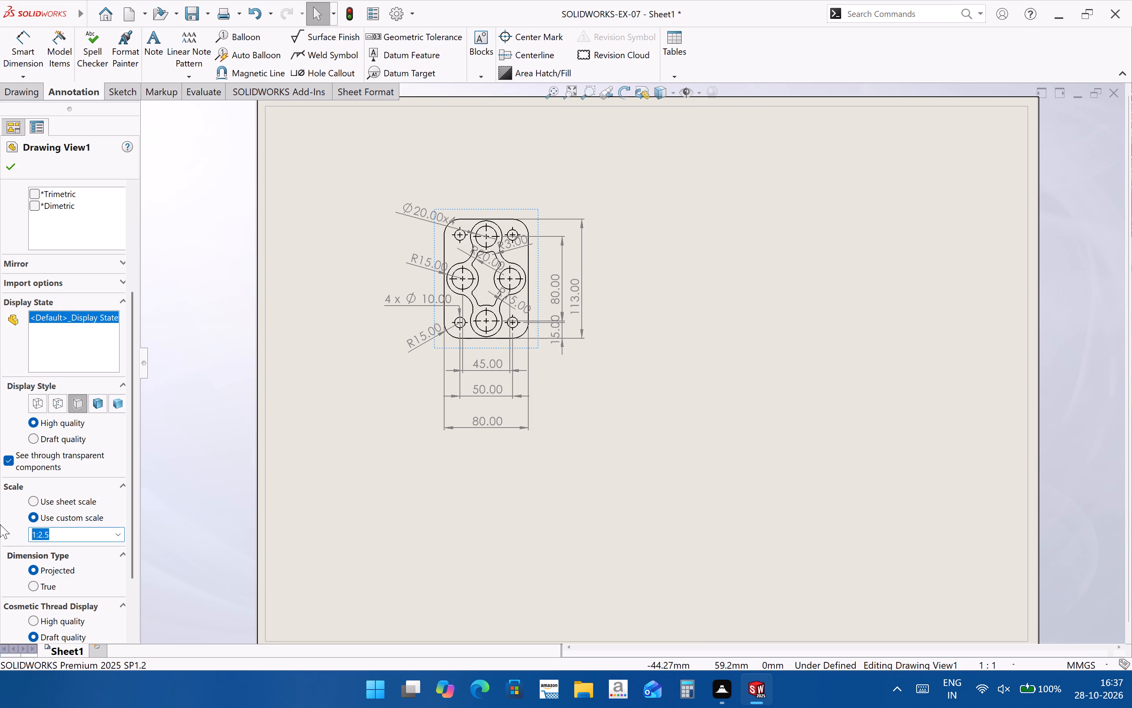
key("2")
key("shift+colon")
key("3")
key("Return")
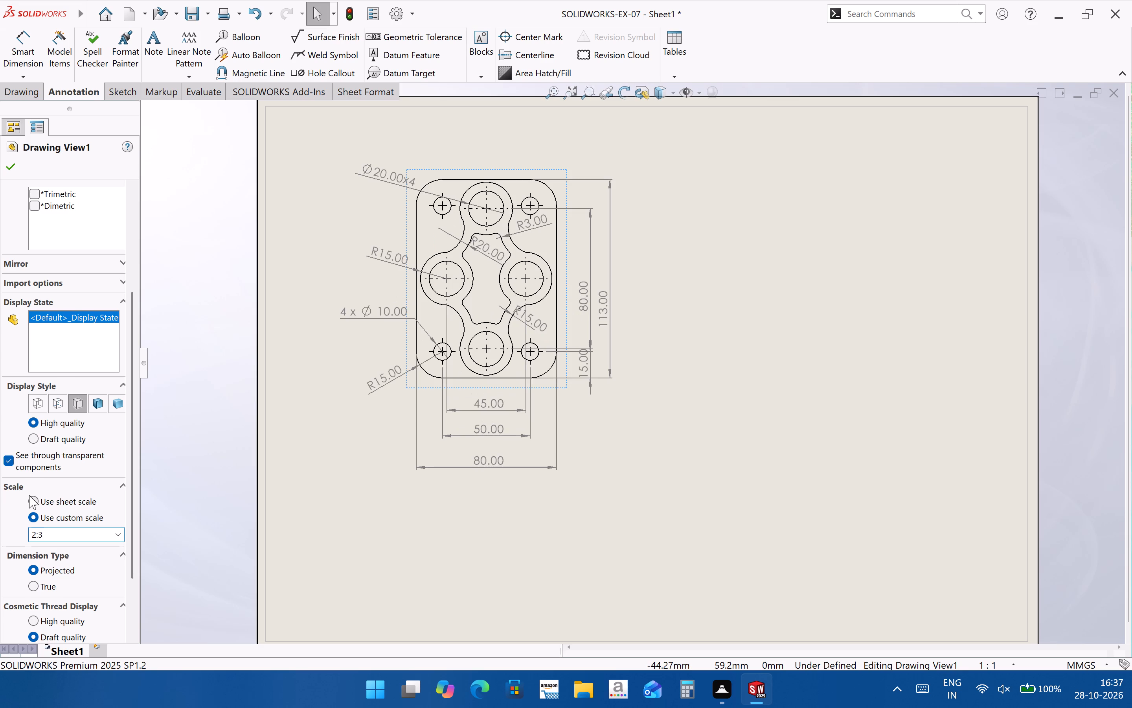
left_click(798, 548)
Move the plate view slightly upward on the sheet, closer to the top border.
scroll(589, 249, "down", 1)
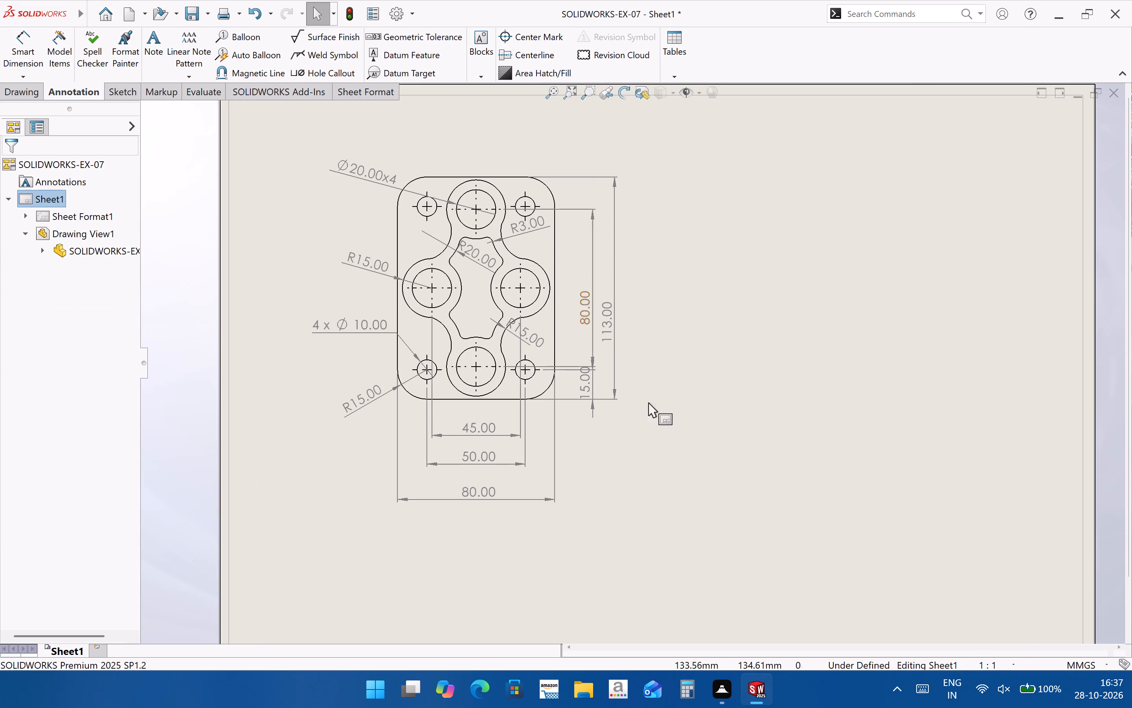
scroll(678, 487, "up", 3)
scroll(613, 288, "down", 3)
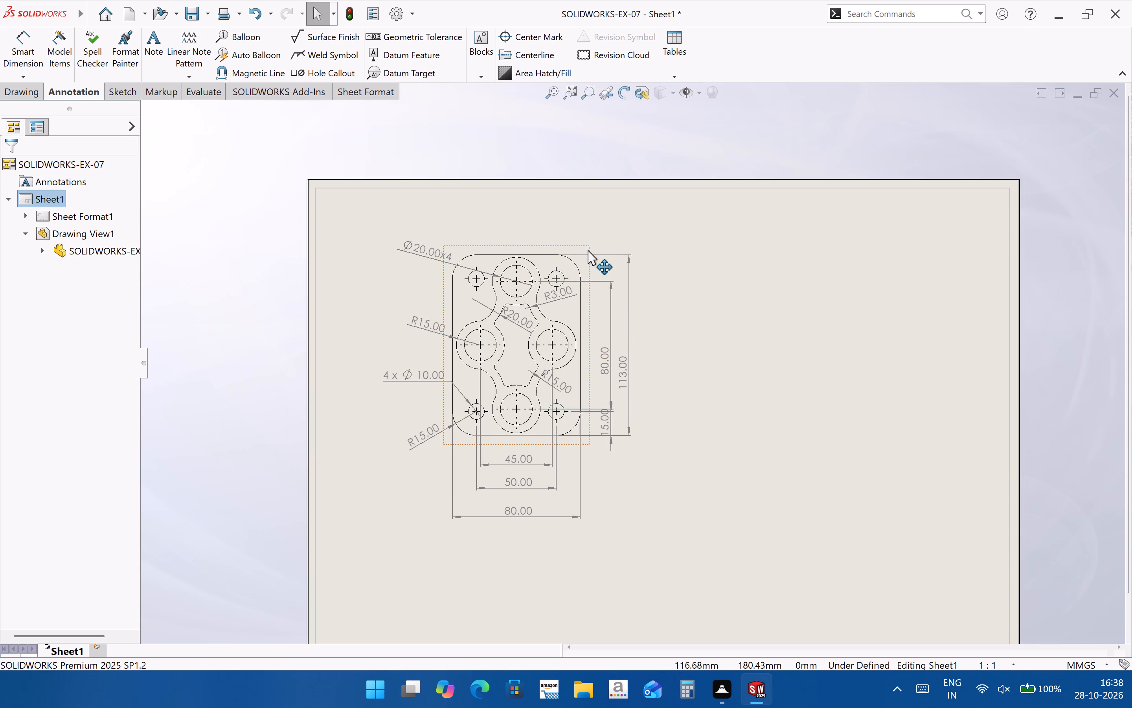
left_click_drag(588, 249, 587, 227)
left_click(753, 418)
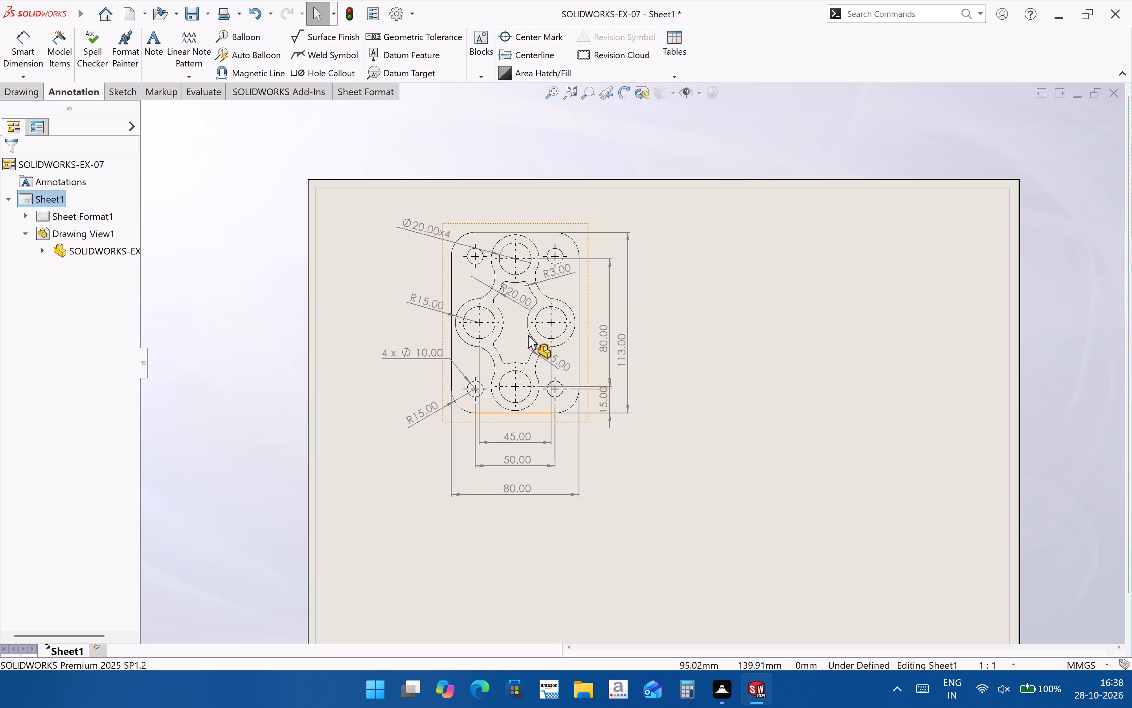
Set the precision of all the plate view's dimensions to None, dropping the decimal places.
left_click_drag(371, 196, 671, 544)
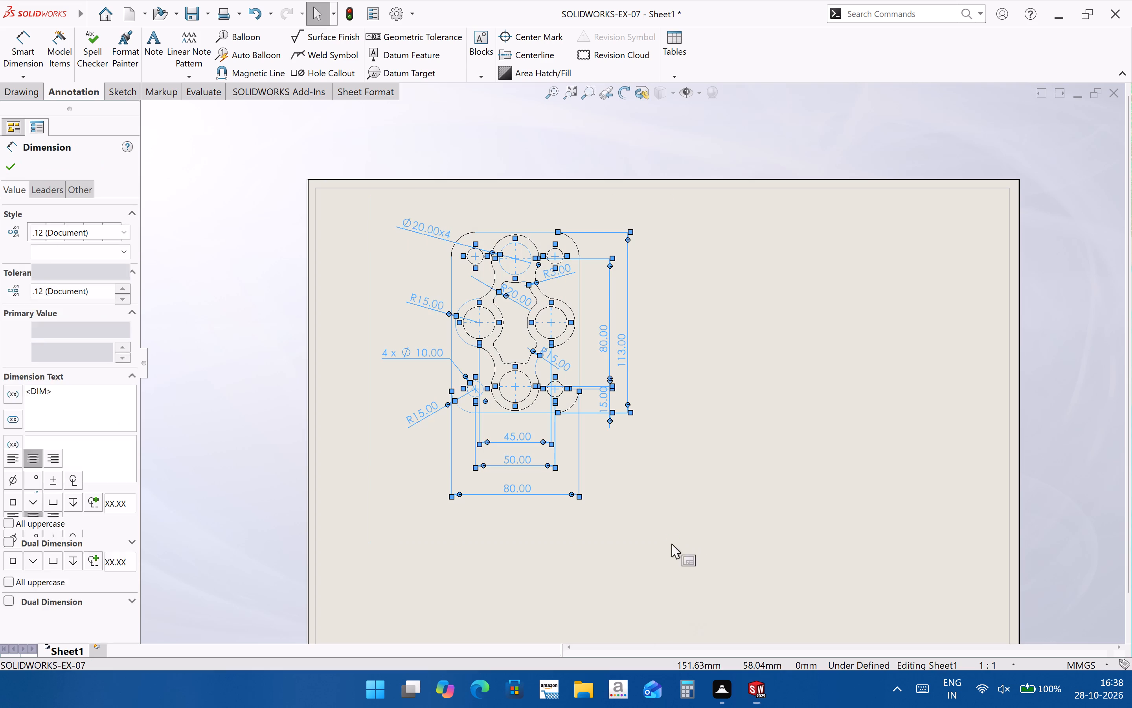
left_click(90, 223)
left_click(96, 231)
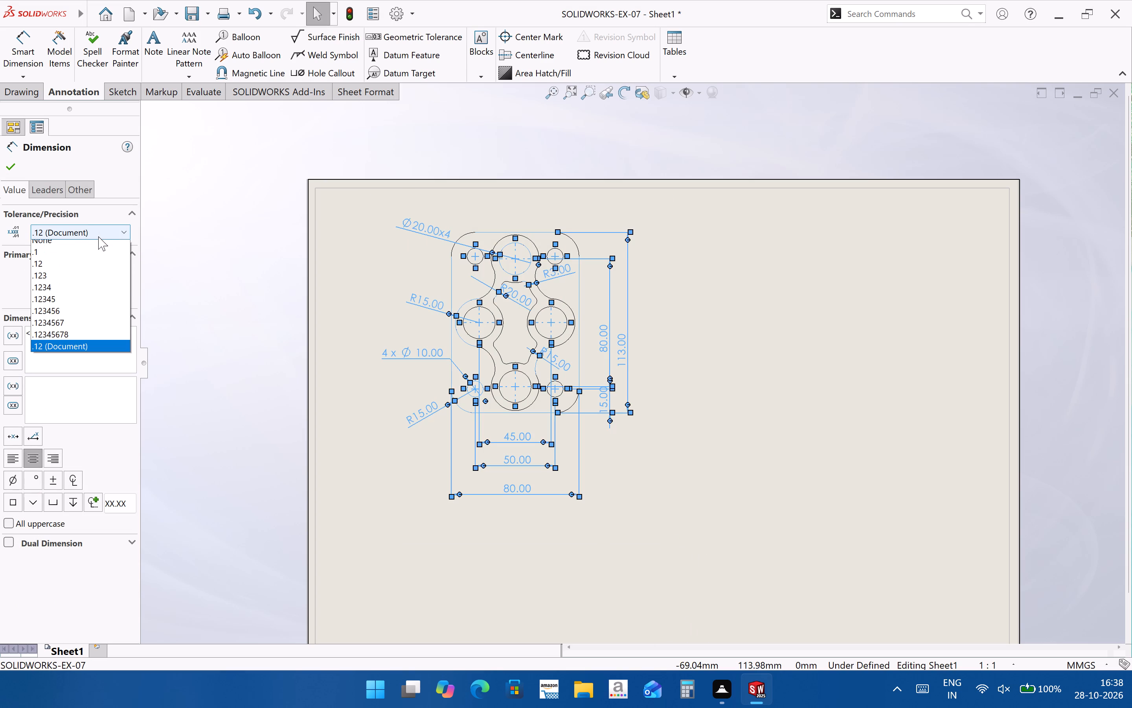
left_click(98, 240)
left_click(850, 440)
left_click(863, 551)
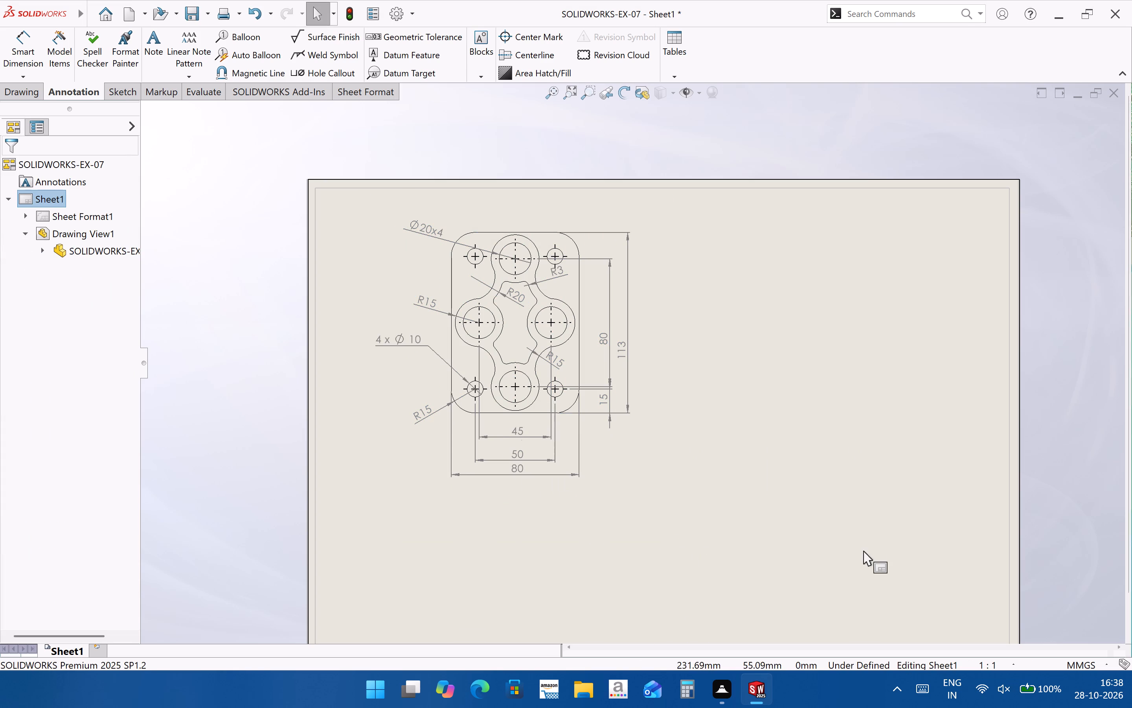
Override the document font on all plate view dimensions with Times New Roman, Bold, 15 points.
left_click_drag(369, 195, 663, 479)
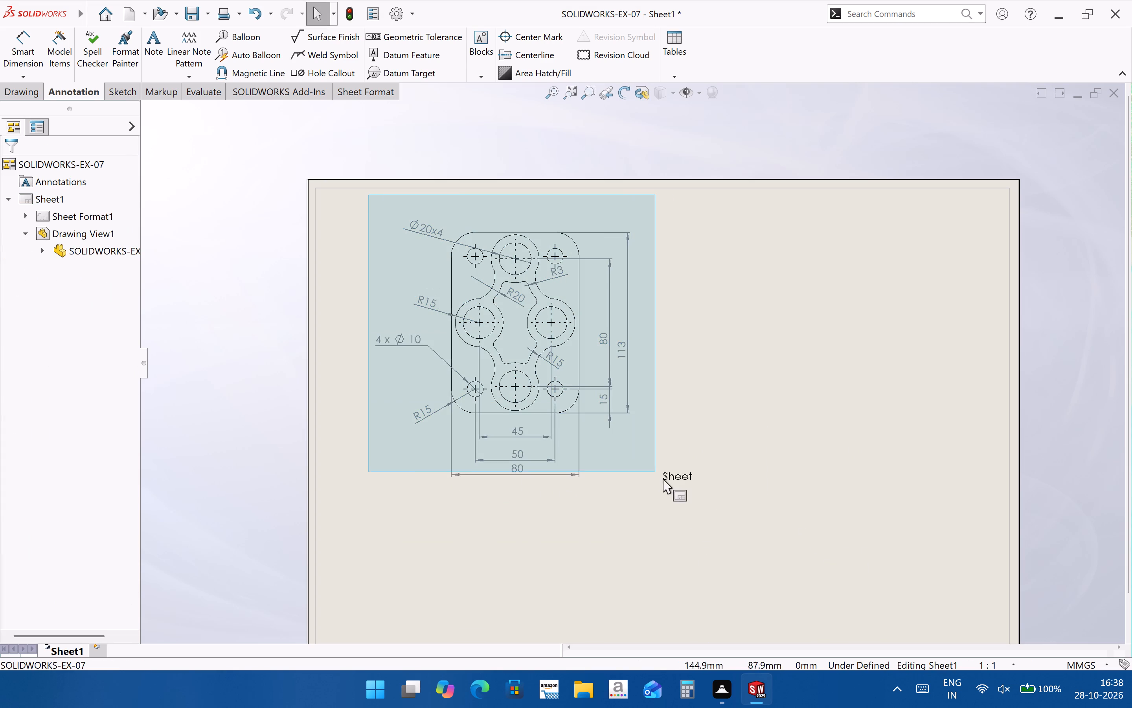
left_click_drag(663, 479, 690, 514)
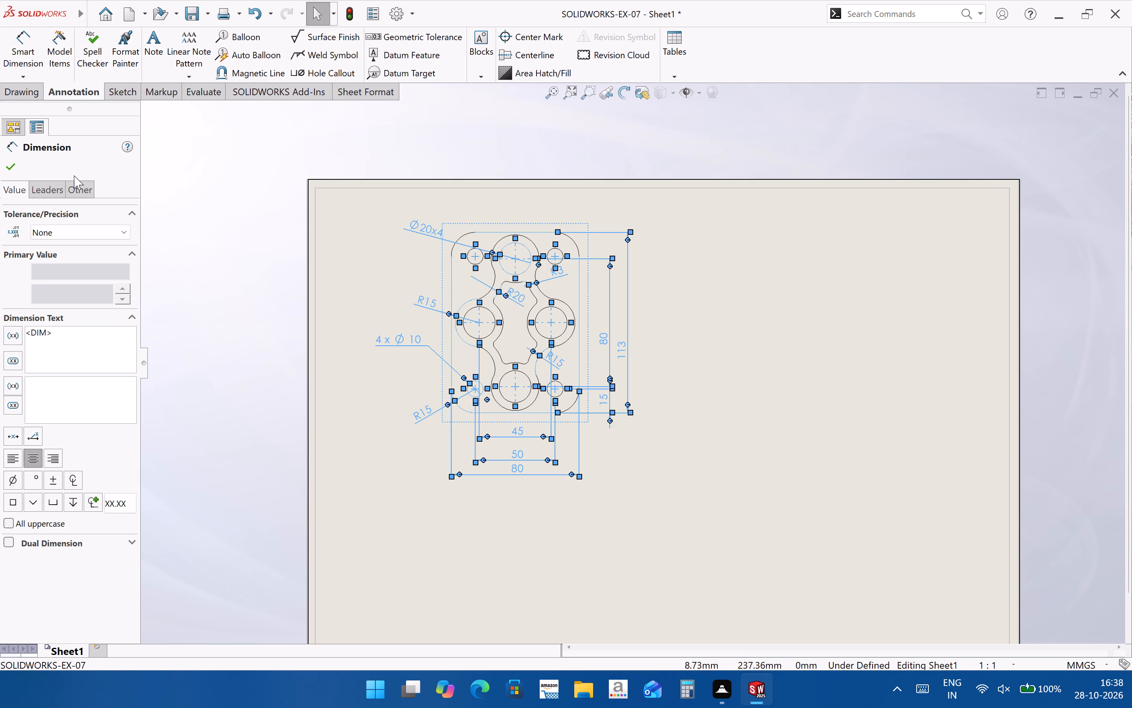
left_click(87, 197)
left_click(30, 262)
left_click(56, 278)
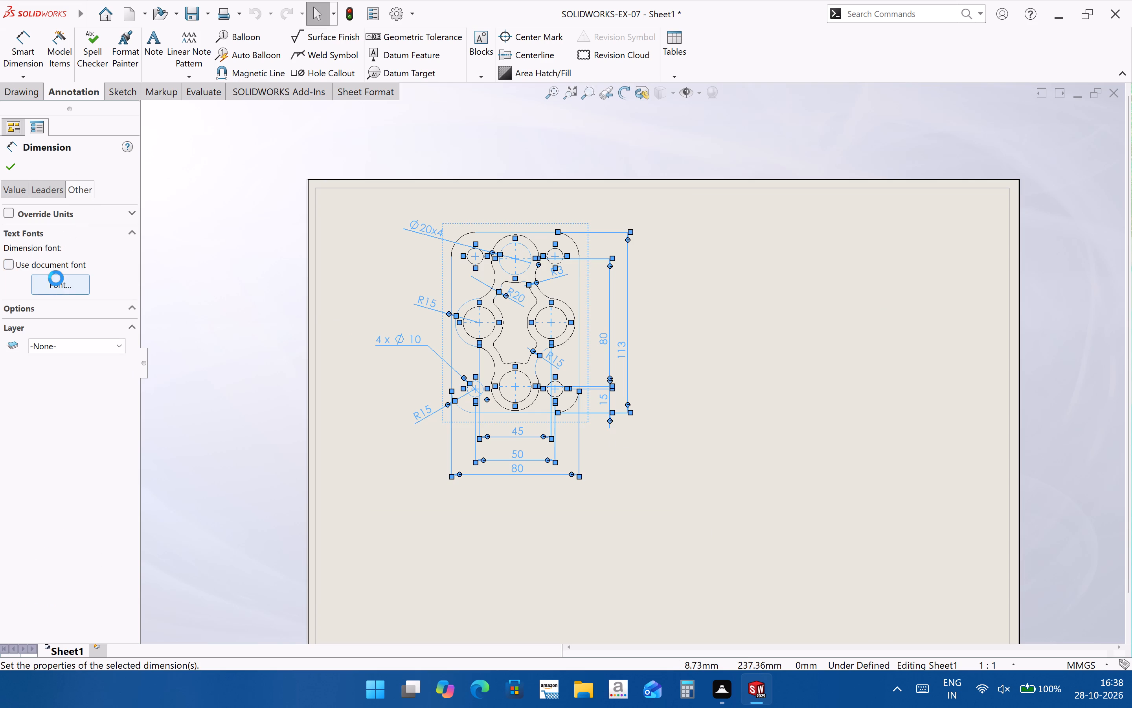
left_click(512, 298)
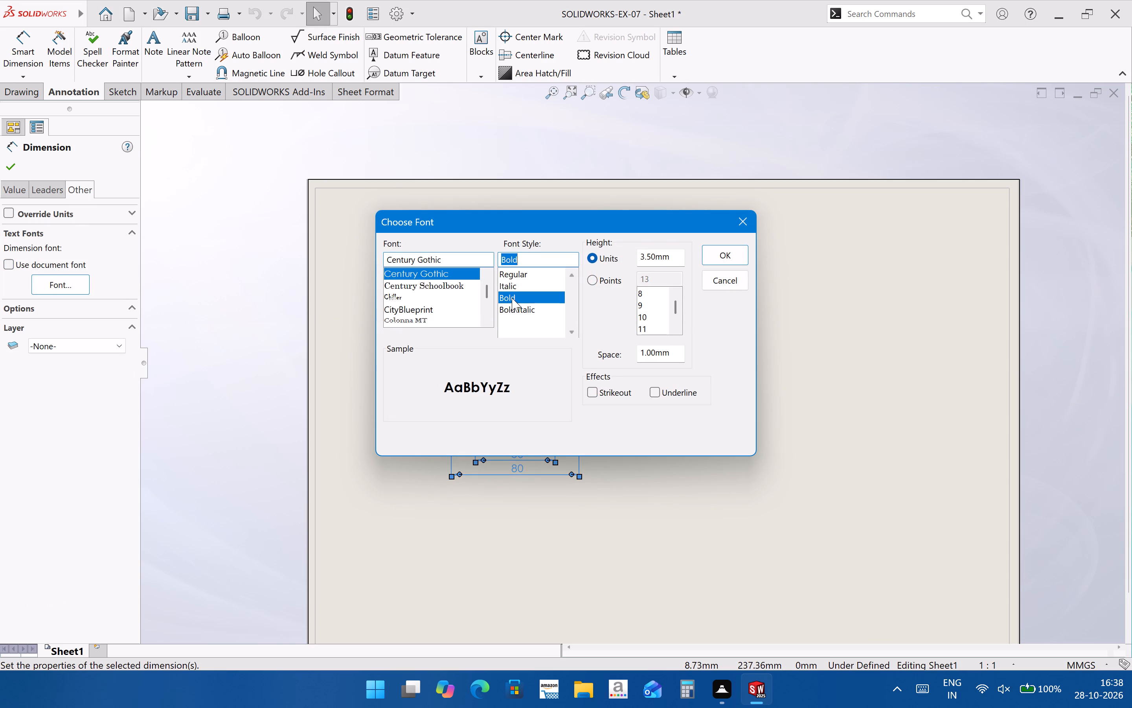
left_click_drag(458, 263, 255, 262)
key("t")
key("i")
key("m")
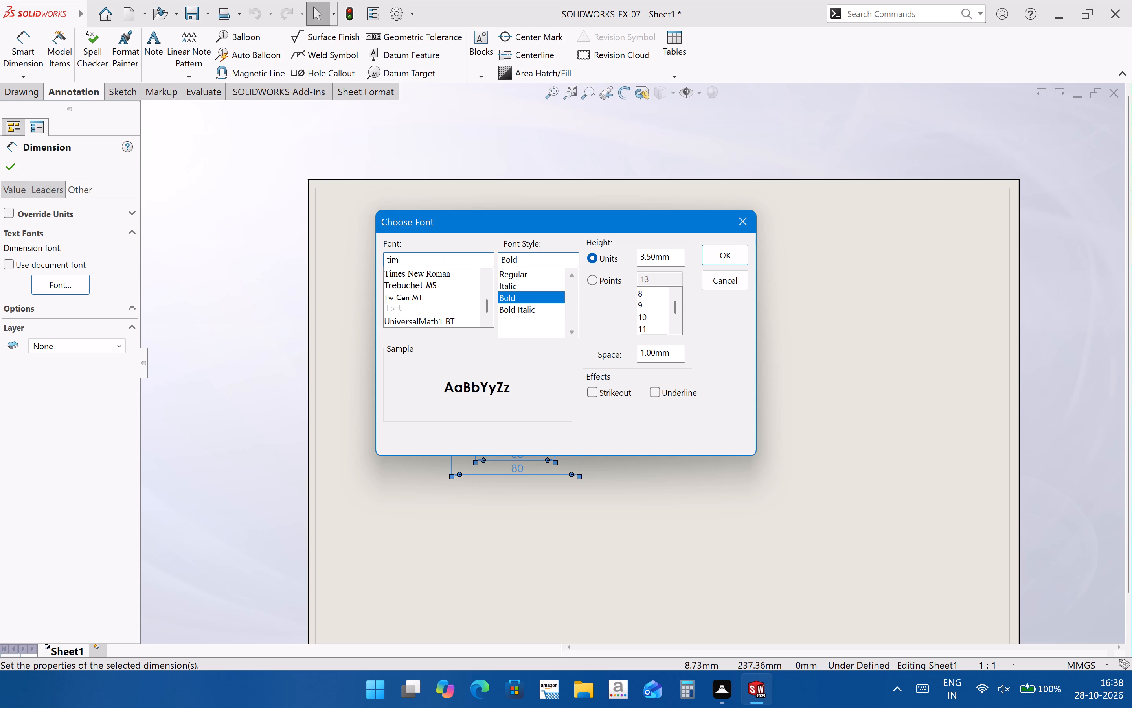
left_click(393, 275)
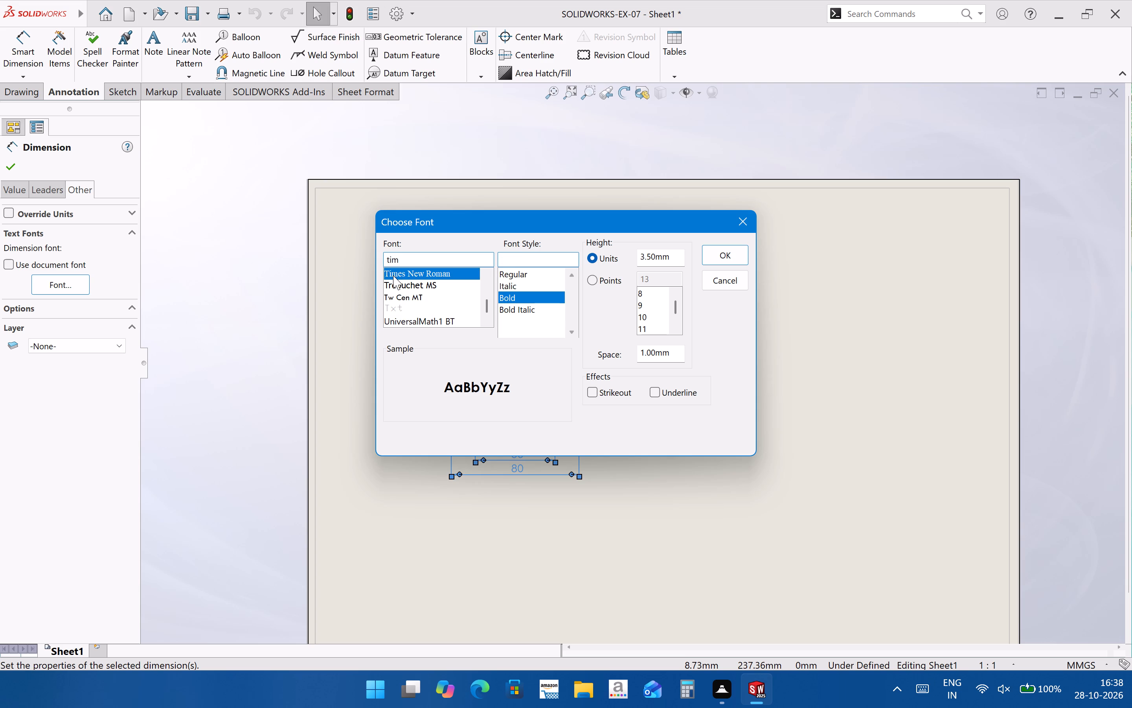
left_click(610, 279)
left_click_drag(654, 282, 644, 282)
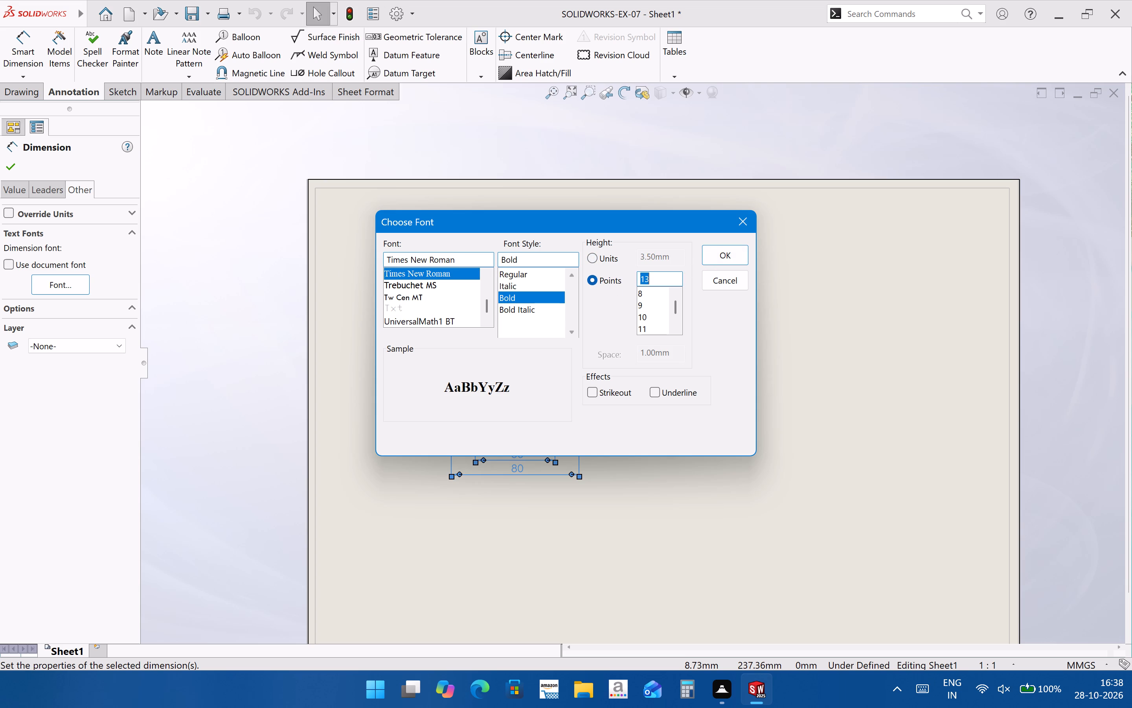
left_click_drag(644, 282, 600, 282)
type("15")
left_click(717, 258)
left_click(775, 397)
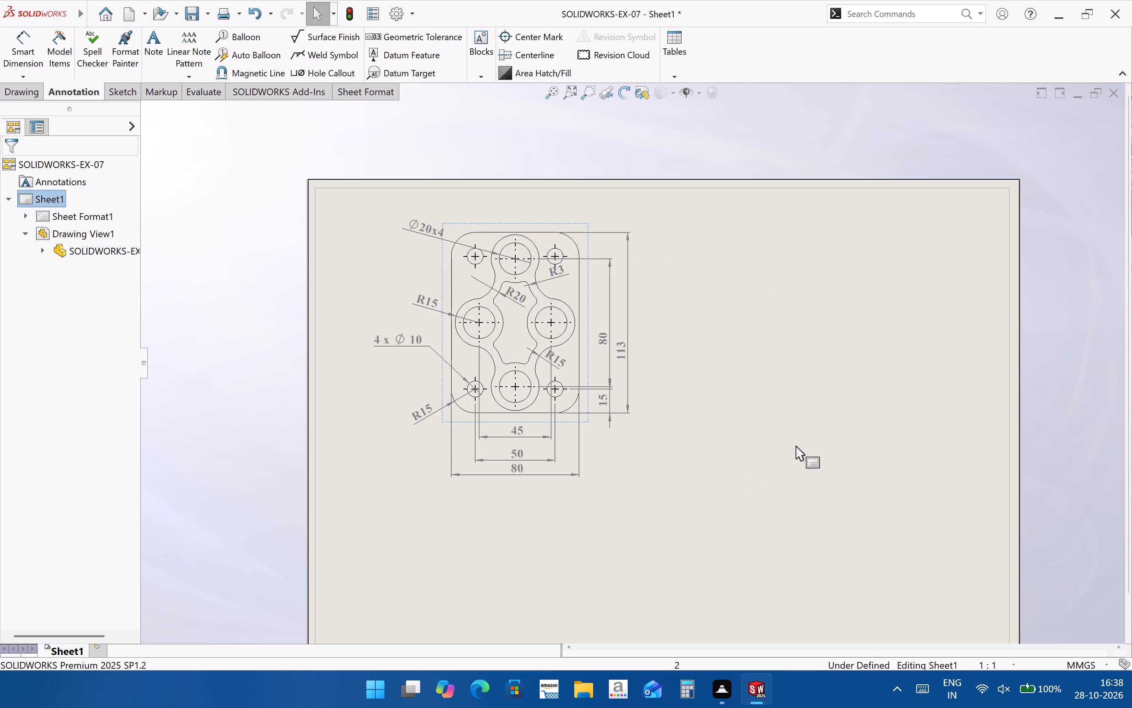
left_click(779, 430)
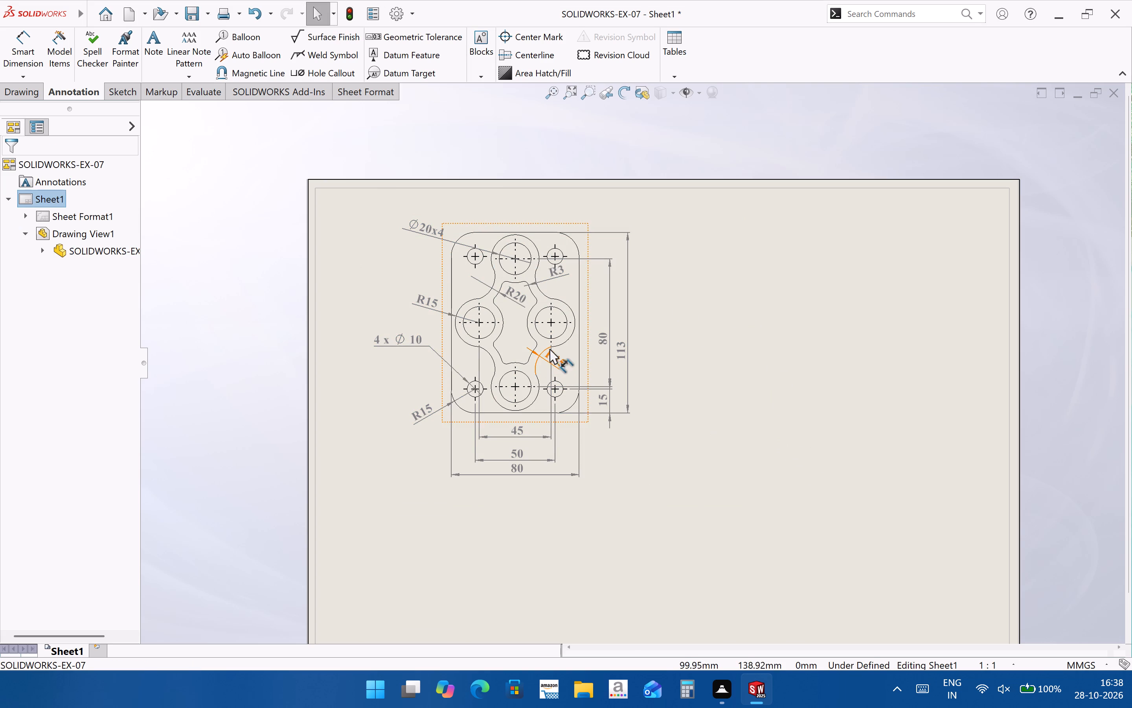
Reposition the R3 dimension horizontally beside the inner cutout and shift the R15 dimension at the profile's lower concave arc slightly.
scroll(564, 359, "down", 1)
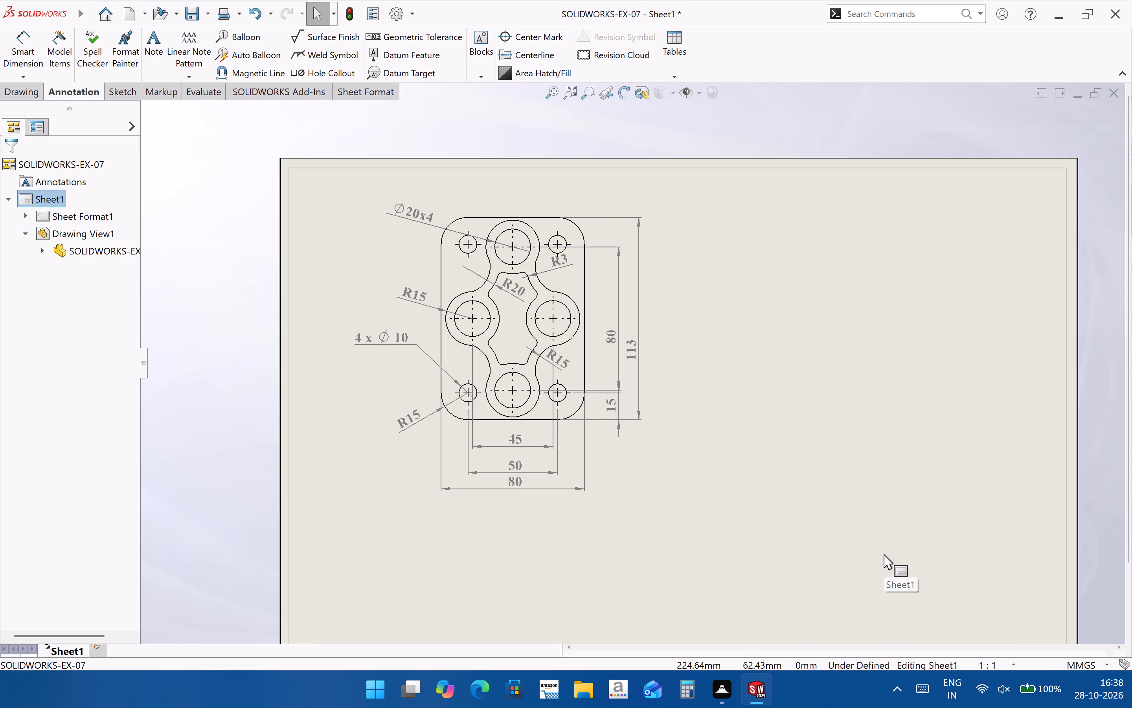
scroll(628, 298, "down", 1)
left_click_drag(556, 260, 559, 268)
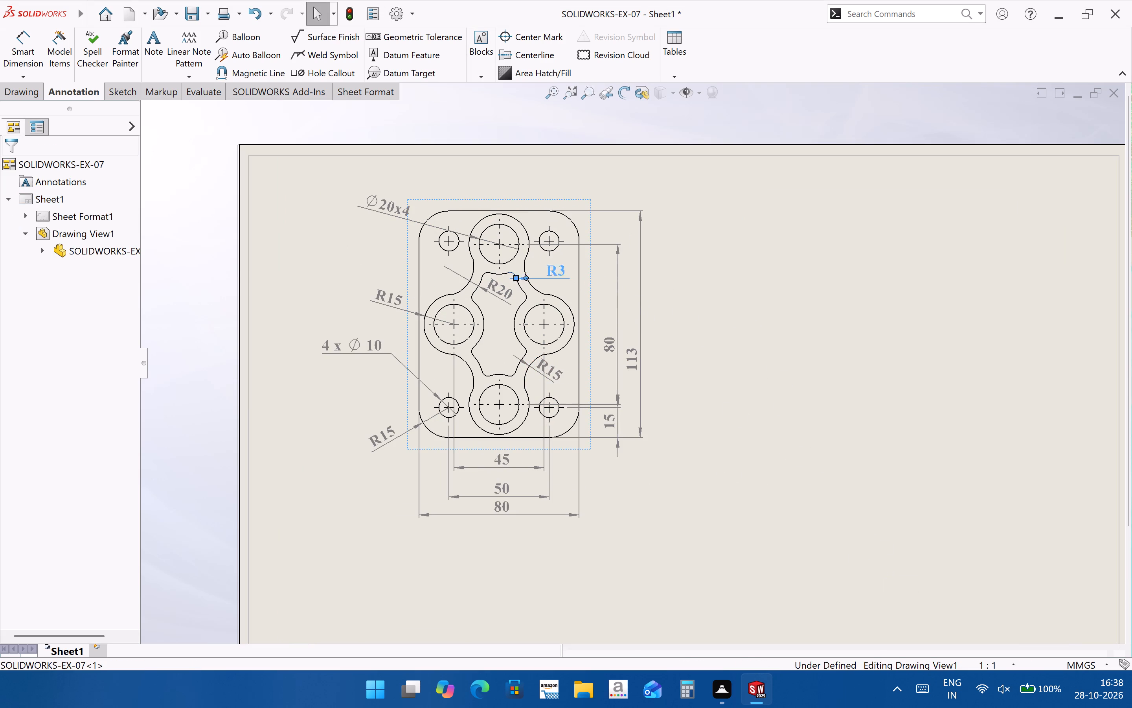
left_click(767, 343)
left_click(552, 374)
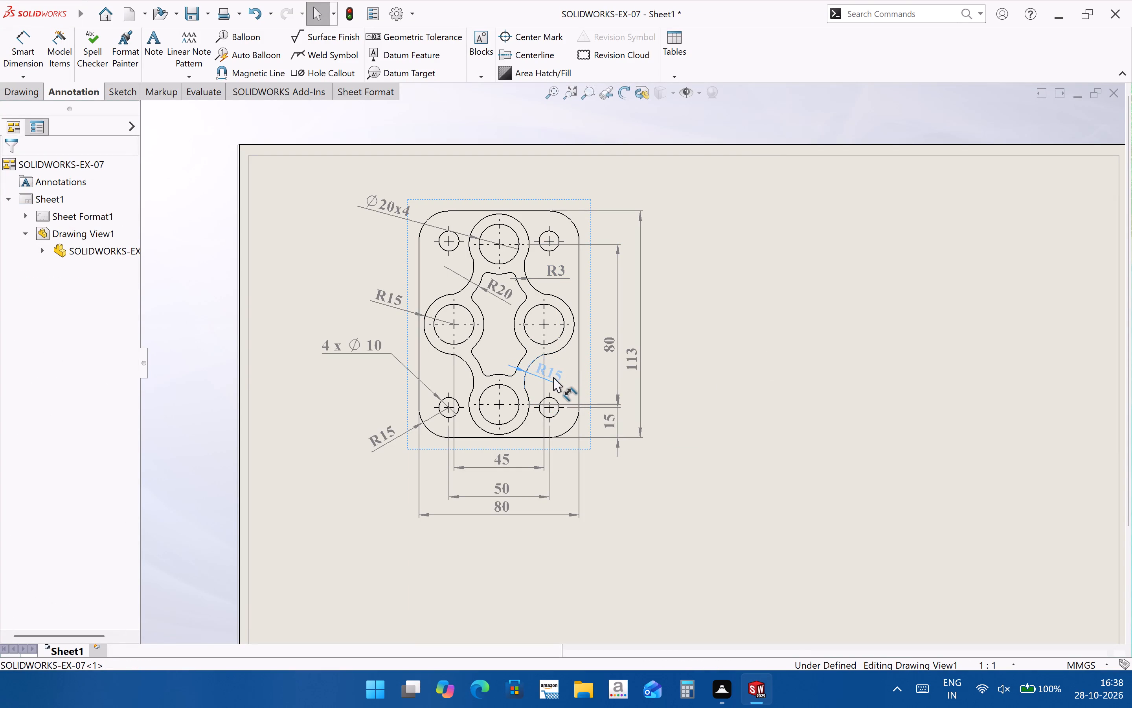
left_click(708, 430)
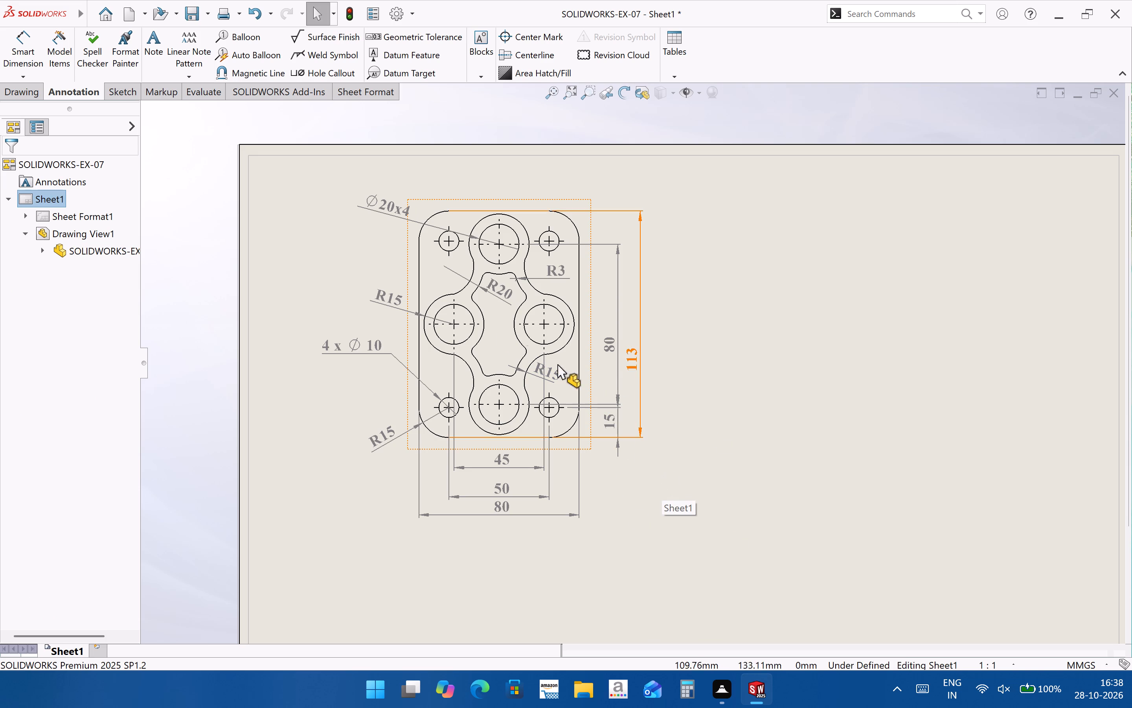
Create section view A-A of the plate with a horizontal cutting line through the middle pair of holes, placed below the plate view.
scroll(524, 419, "up", 2)
scroll(605, 507, "down", 1)
middle_click_drag(604, 496, 546, 461)
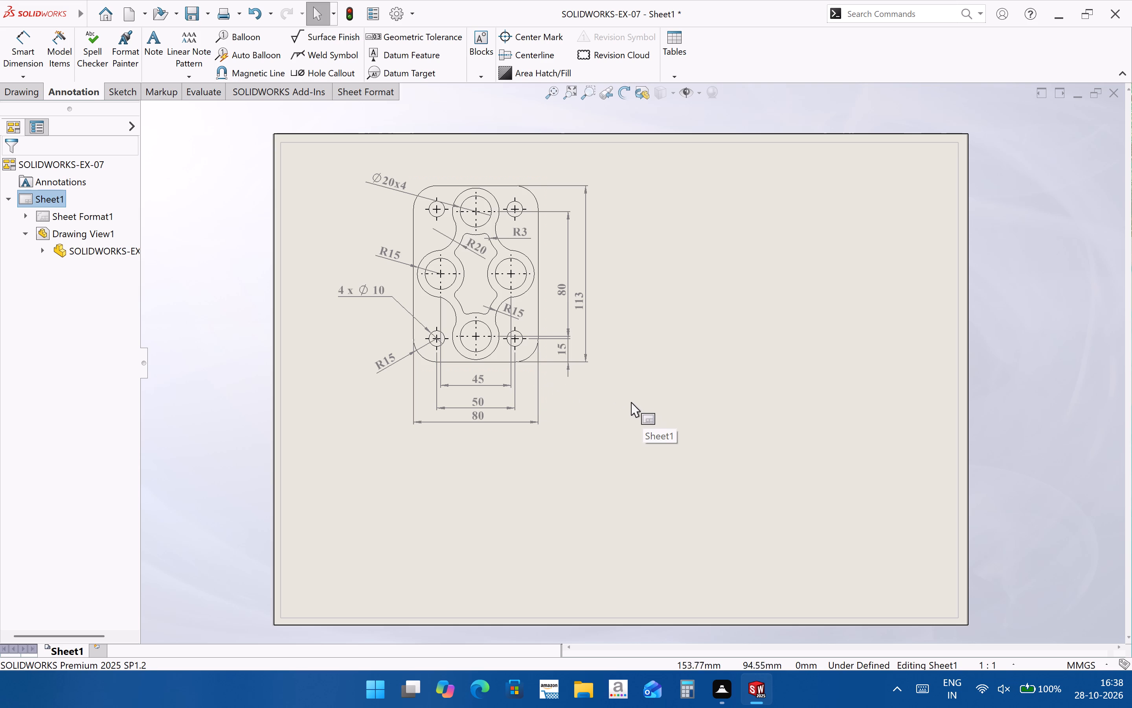
left_click(545, 372)
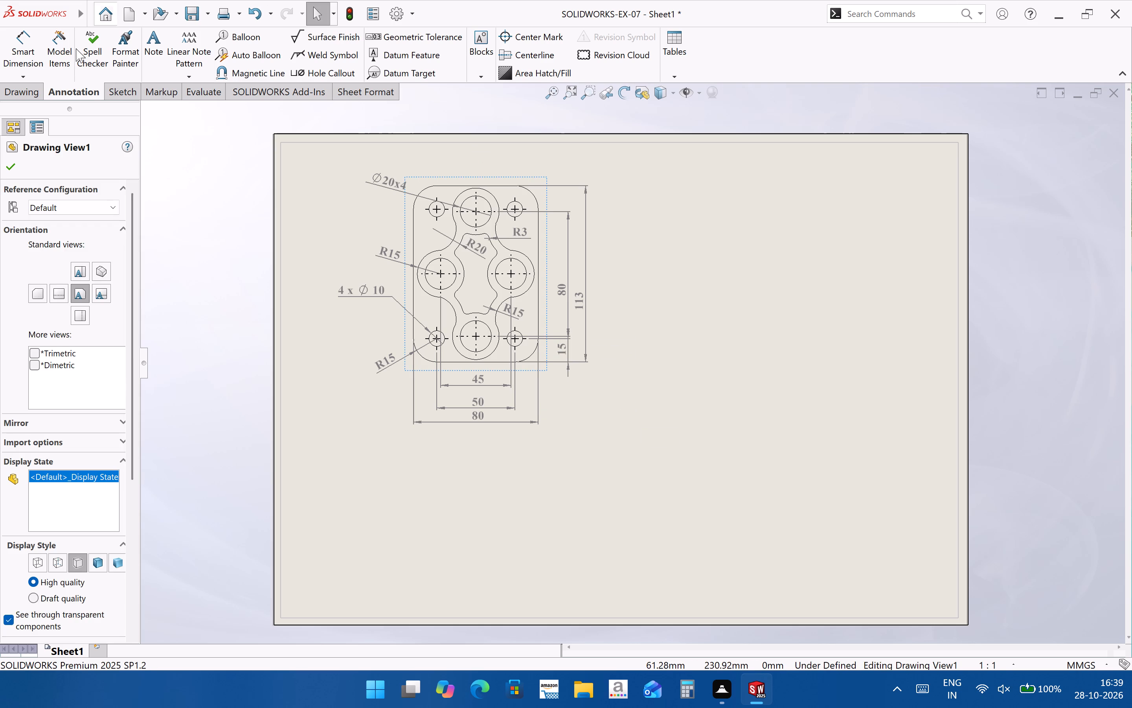
left_click(32, 83)
left_click(33, 83)
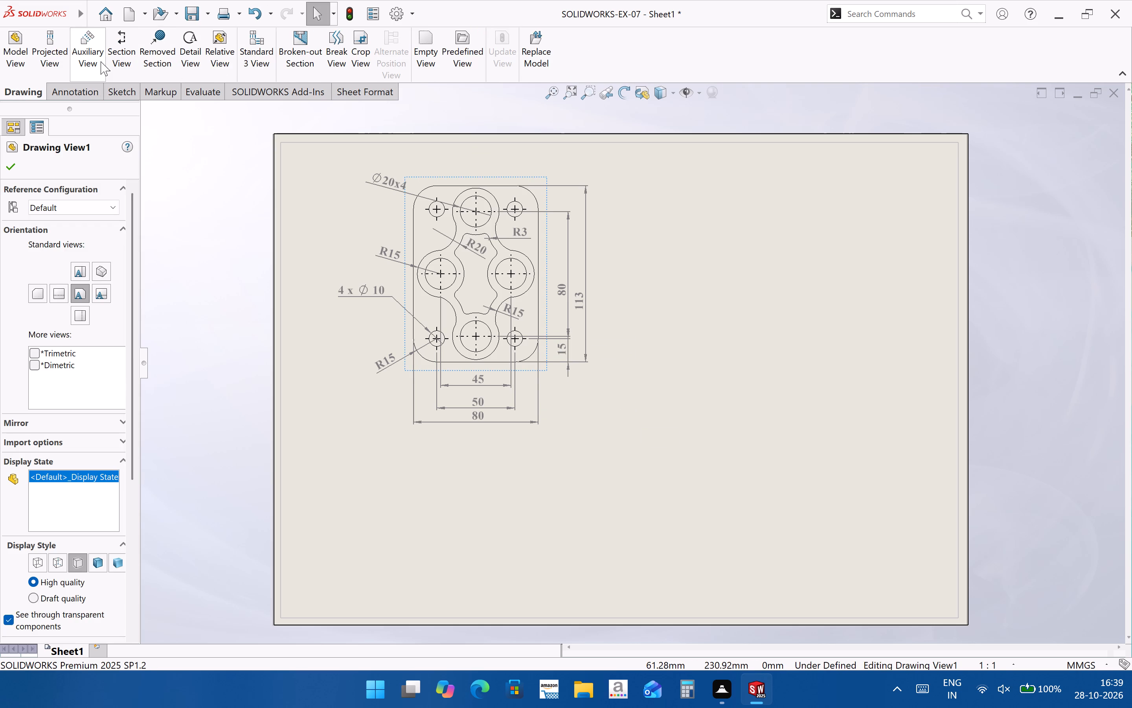
left_click(113, 58)
left_click(76, 389)
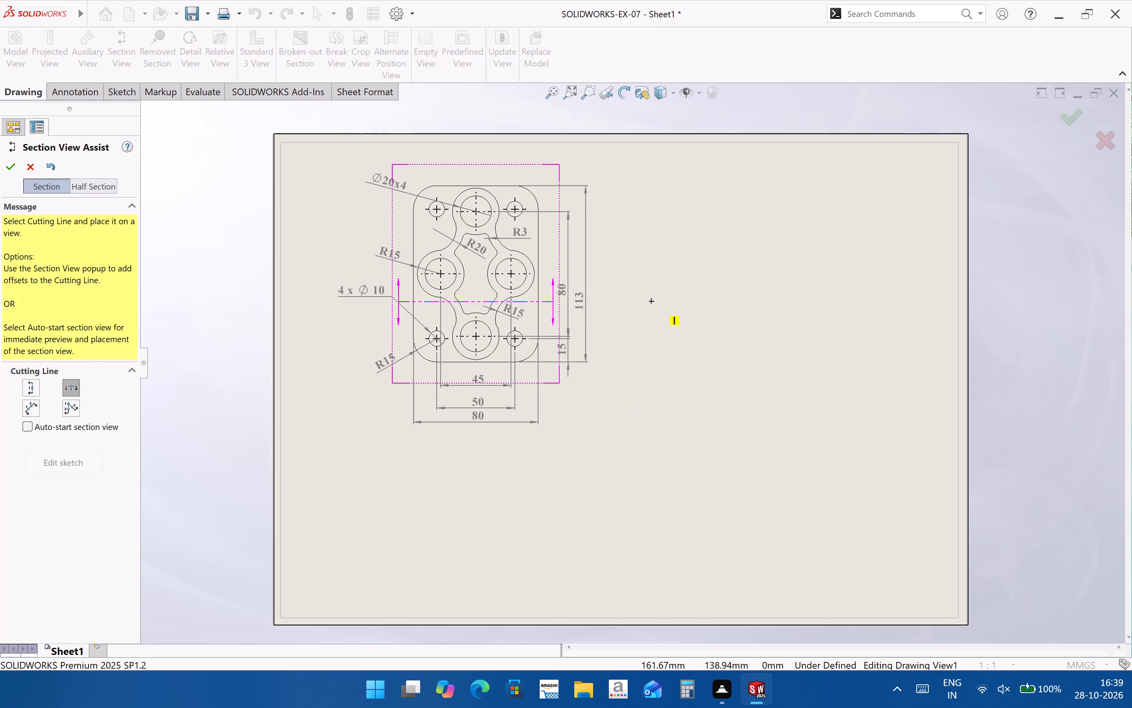
scroll(524, 275, "down", 3)
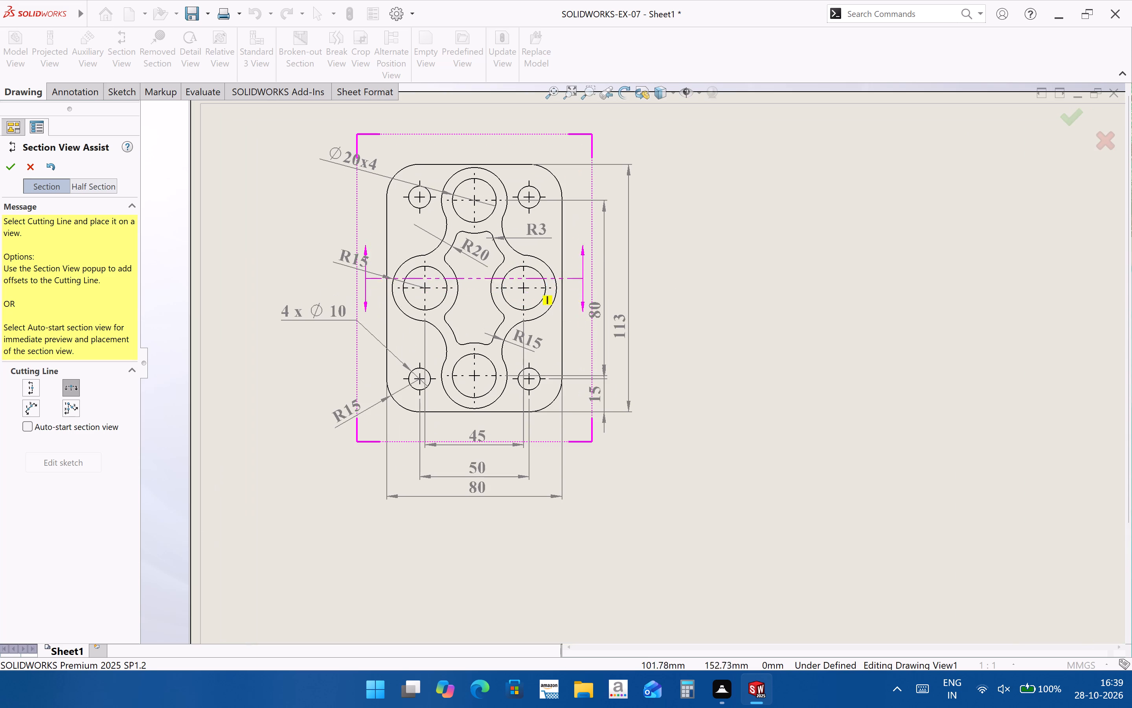
left_click(523, 288)
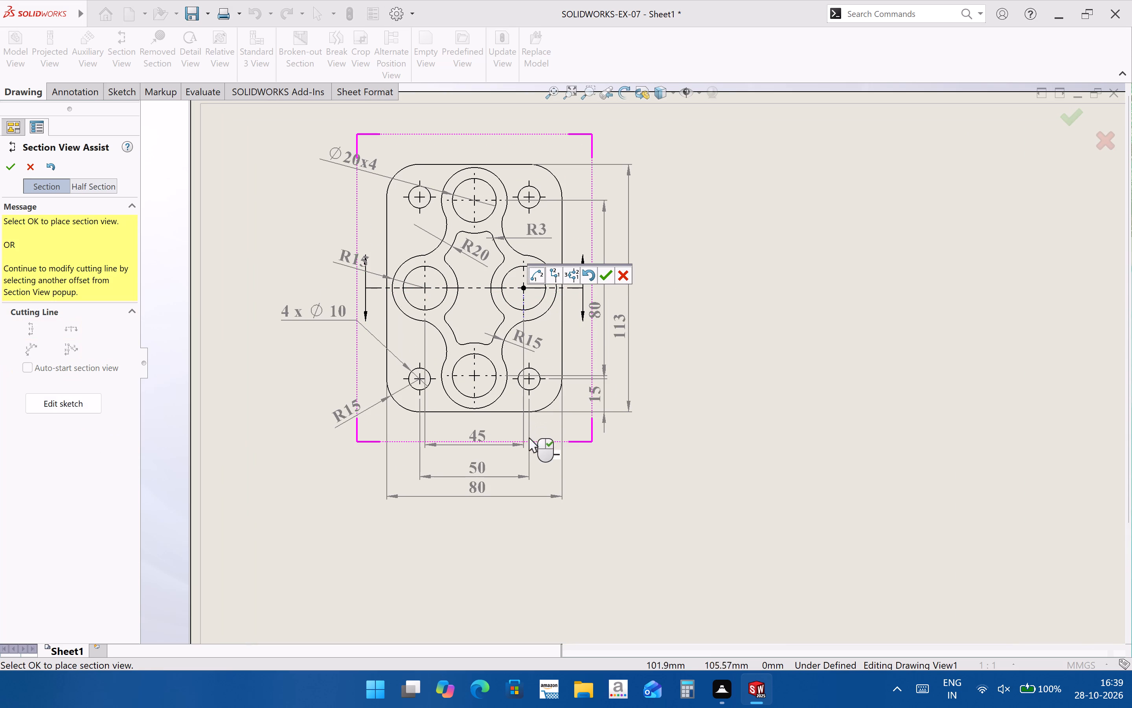
left_click(605, 280)
scroll(521, 362, "up", 3)
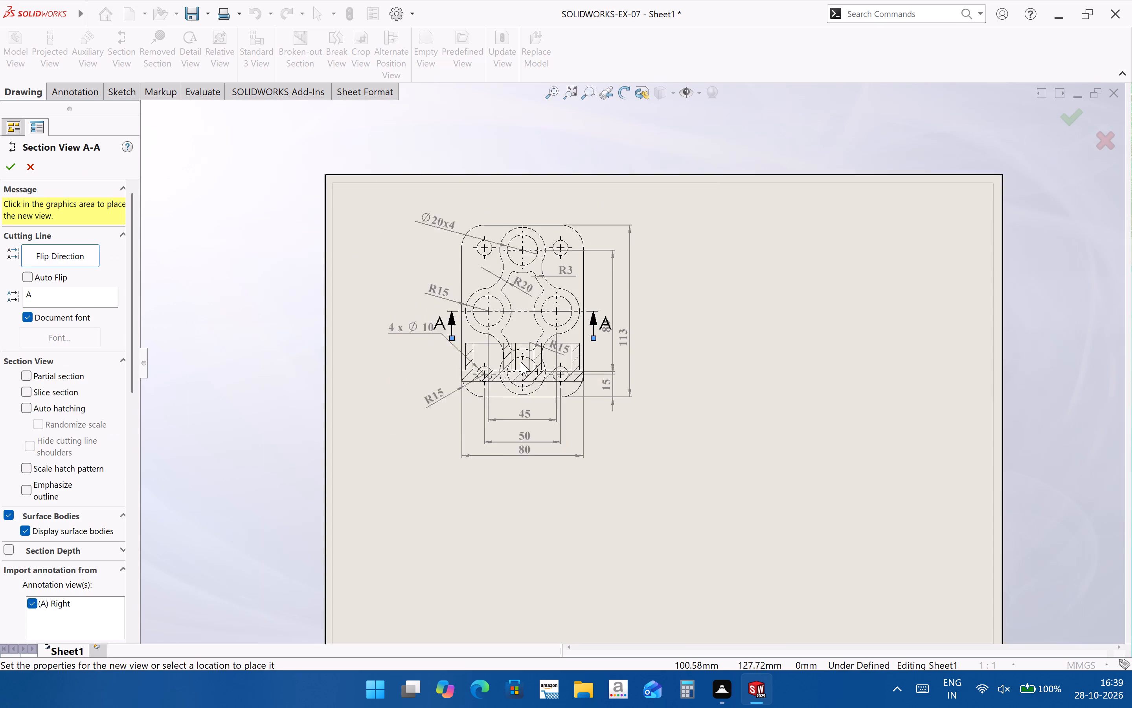
left_click(565, 526)
Move the section view slightly upward on the sheet, closer to the plate view.
scroll(713, 541, "down", 2)
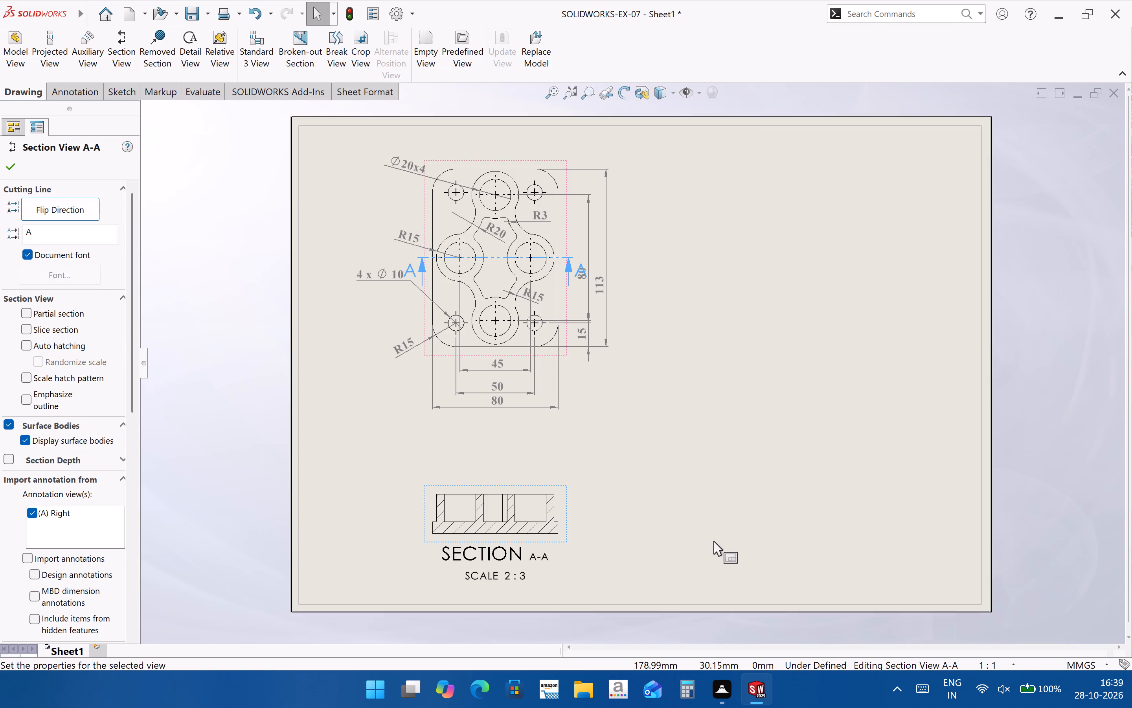
middle_click_drag(702, 534, 599, 511)
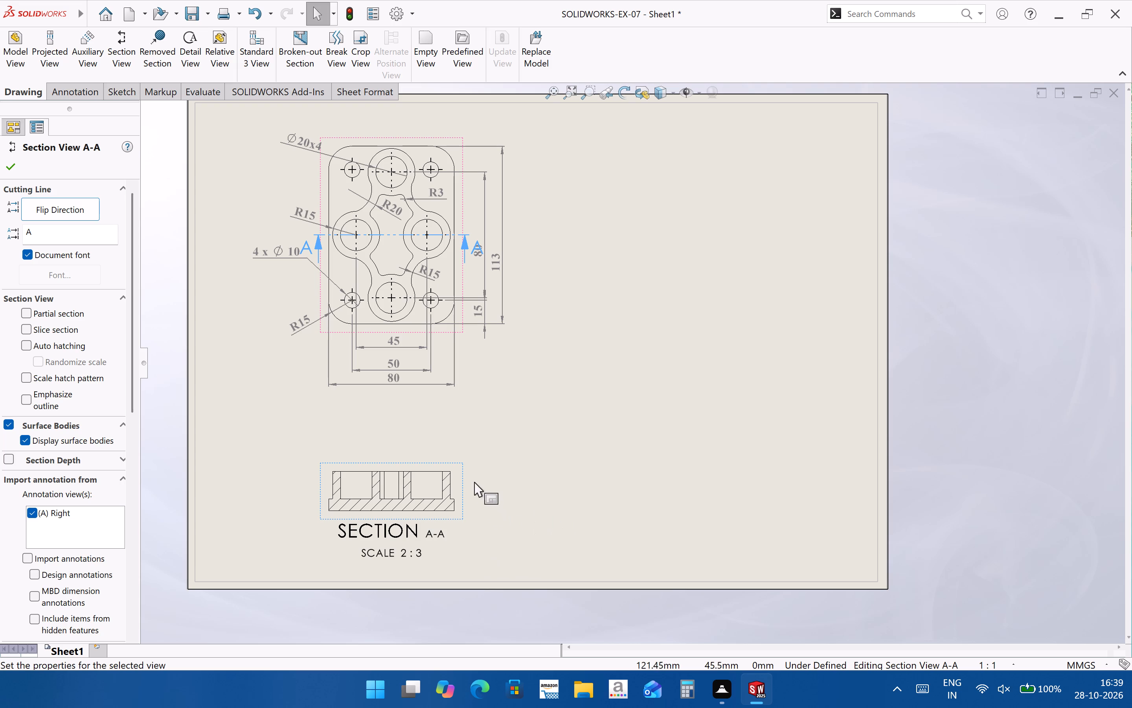
scroll(478, 493, "up", 1)
scroll(497, 480, "down", 1)
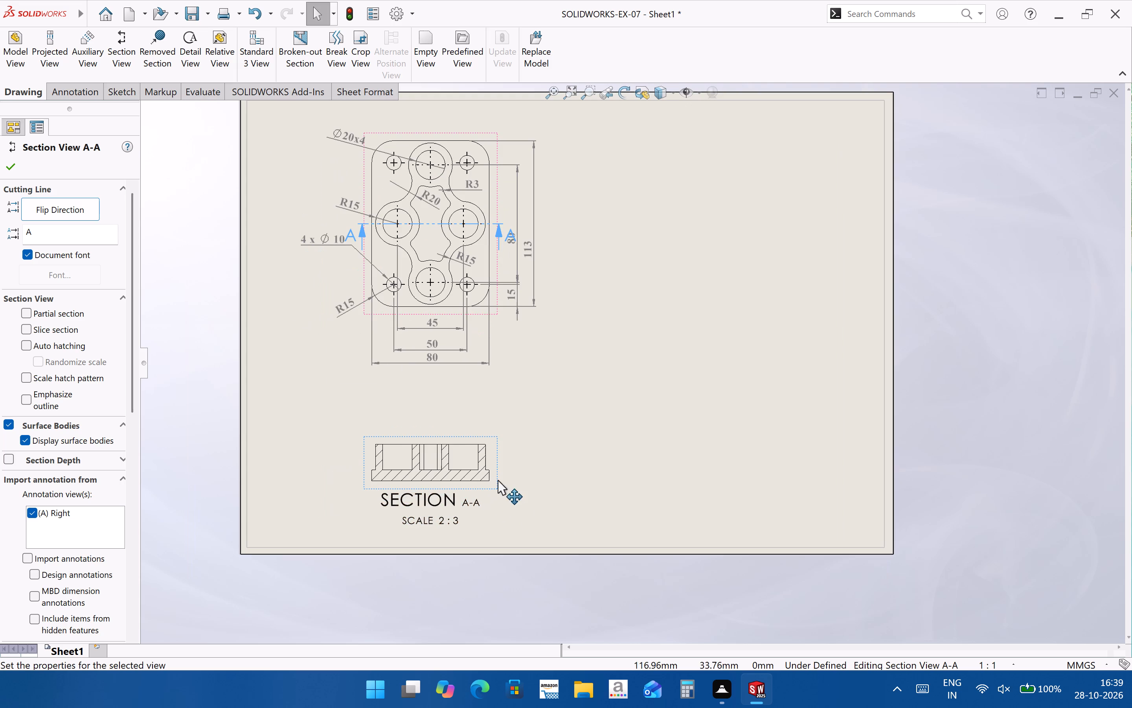
middle_click_drag(551, 481, 556, 520)
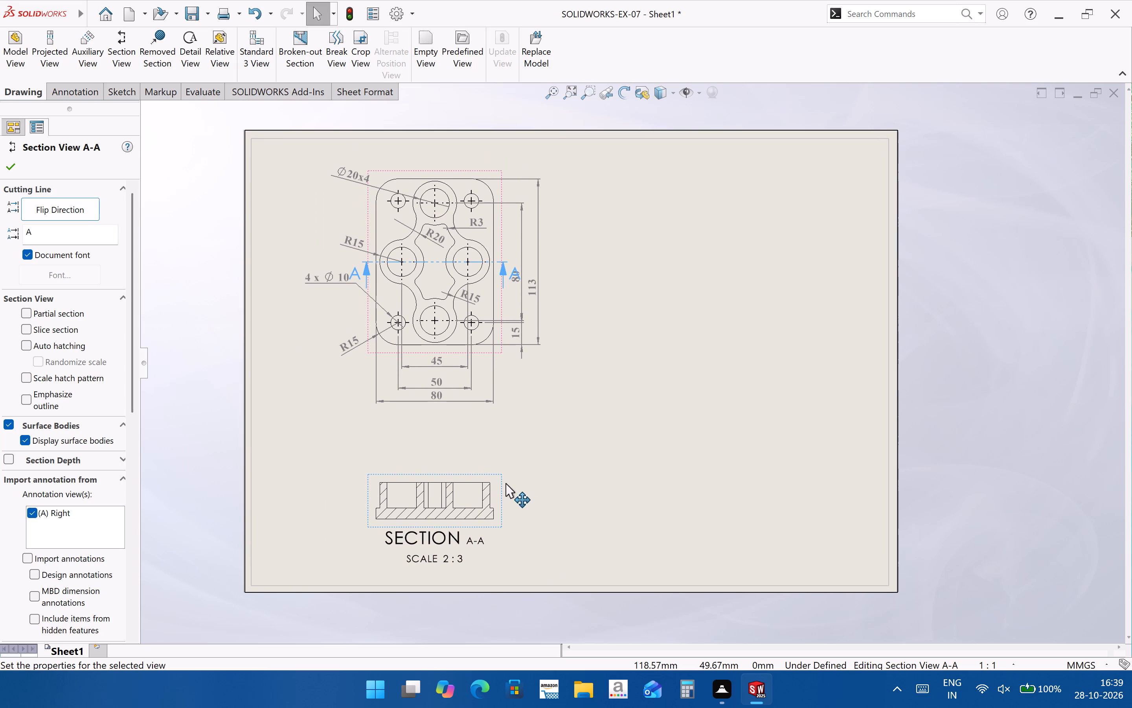
left_click_drag(505, 483, 508, 471)
left_click(712, 514)
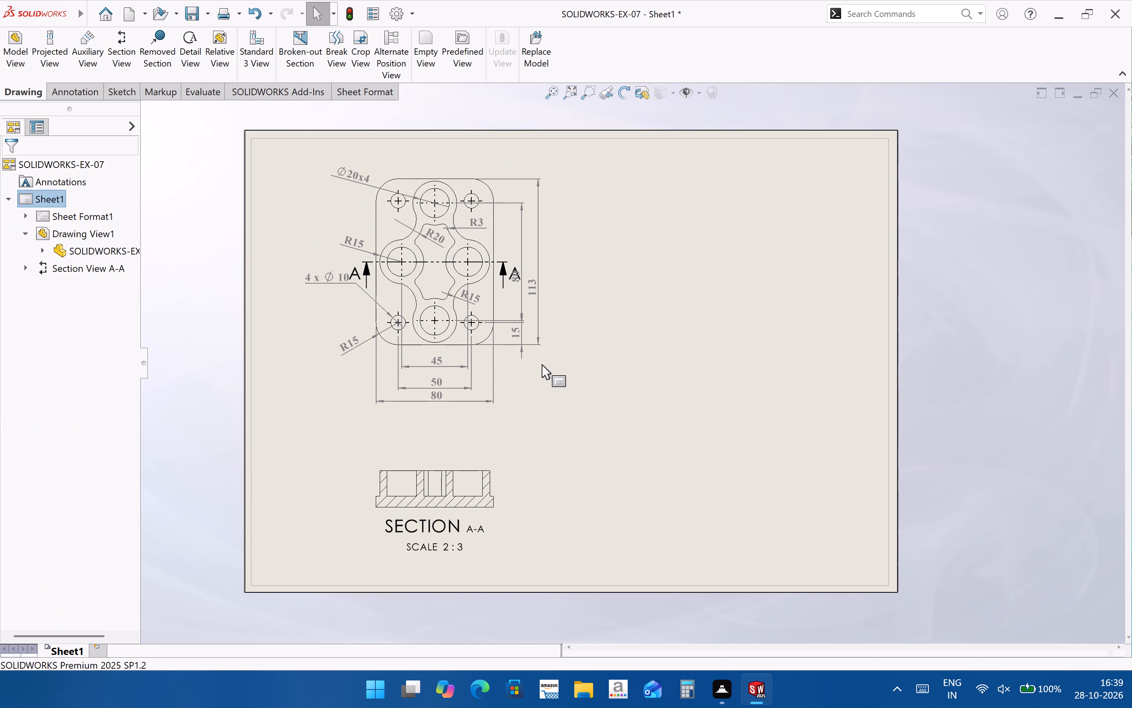
left_click(503, 352)
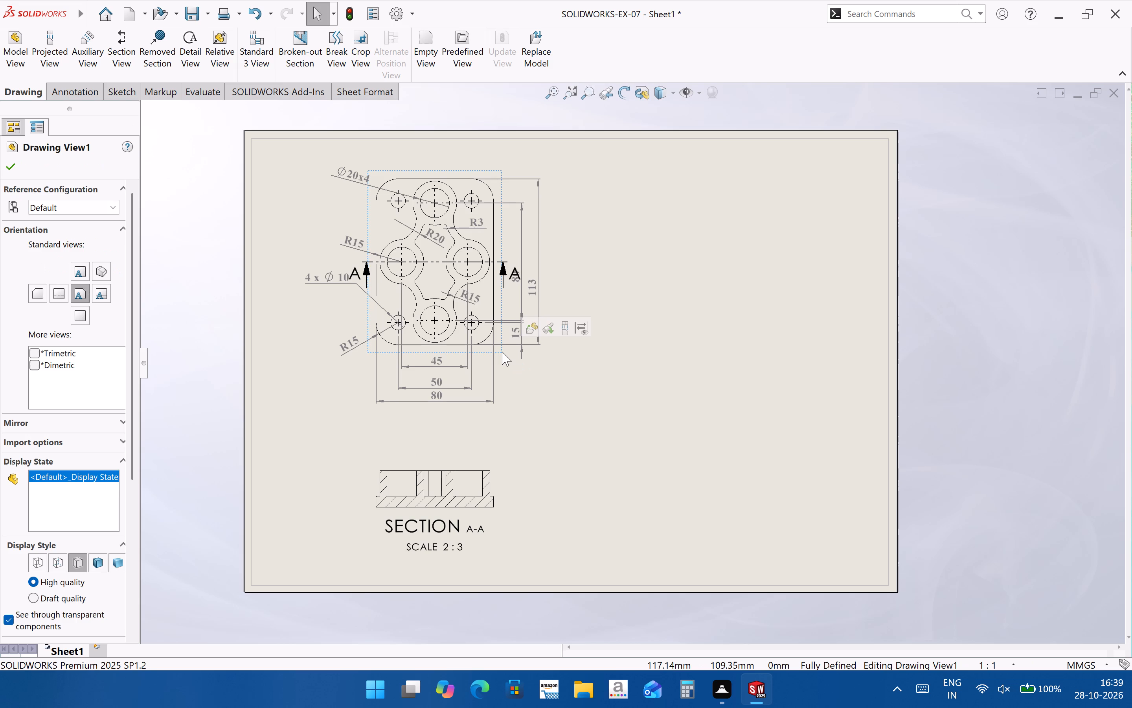
left_click(655, 482)
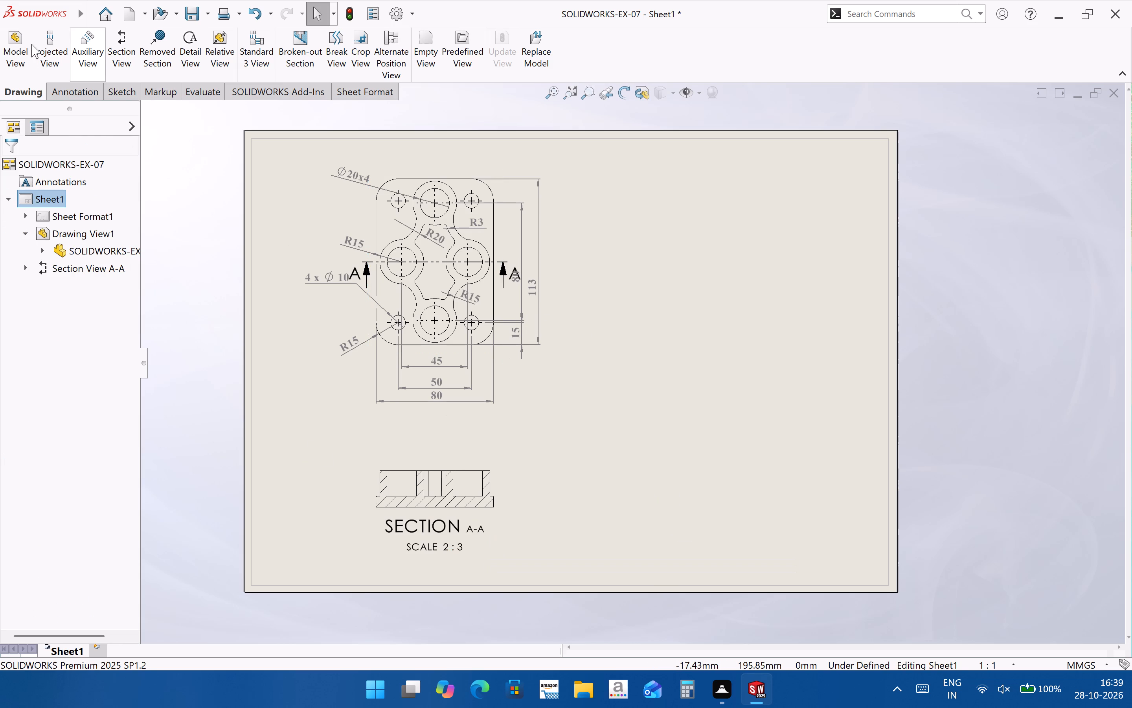
Dimension the base plate's thickness at the stepped right end of section view A-A.
left_click(128, 96)
left_click(14, 43)
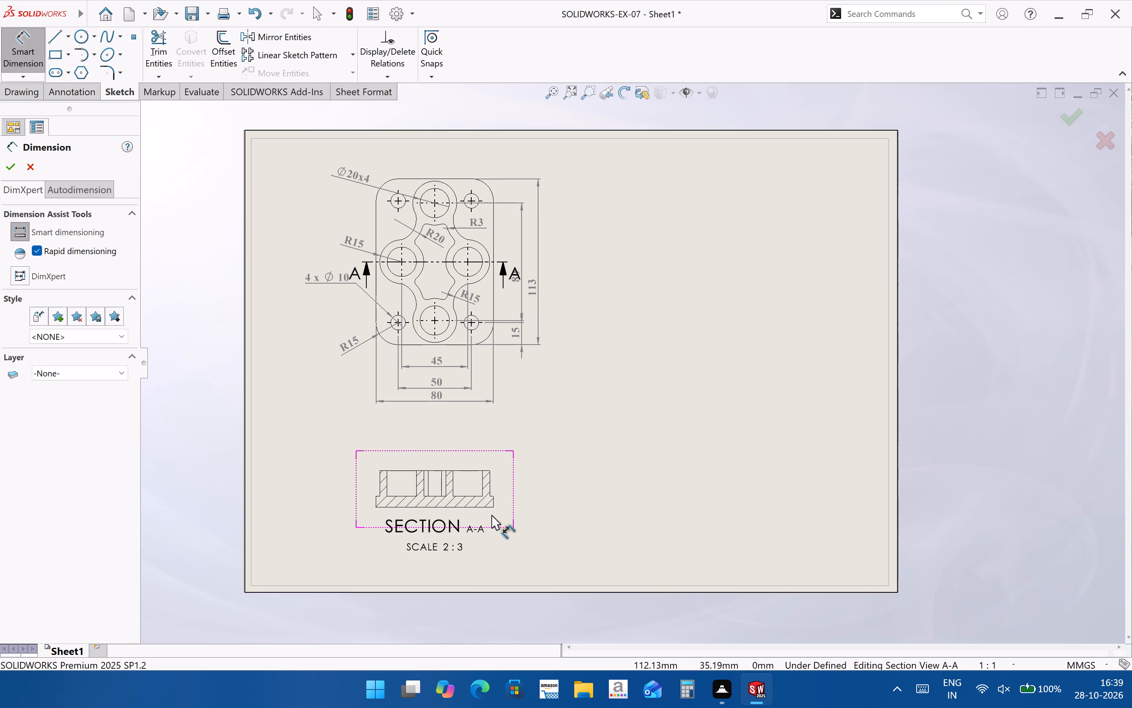
scroll(486, 495, "down", 2)
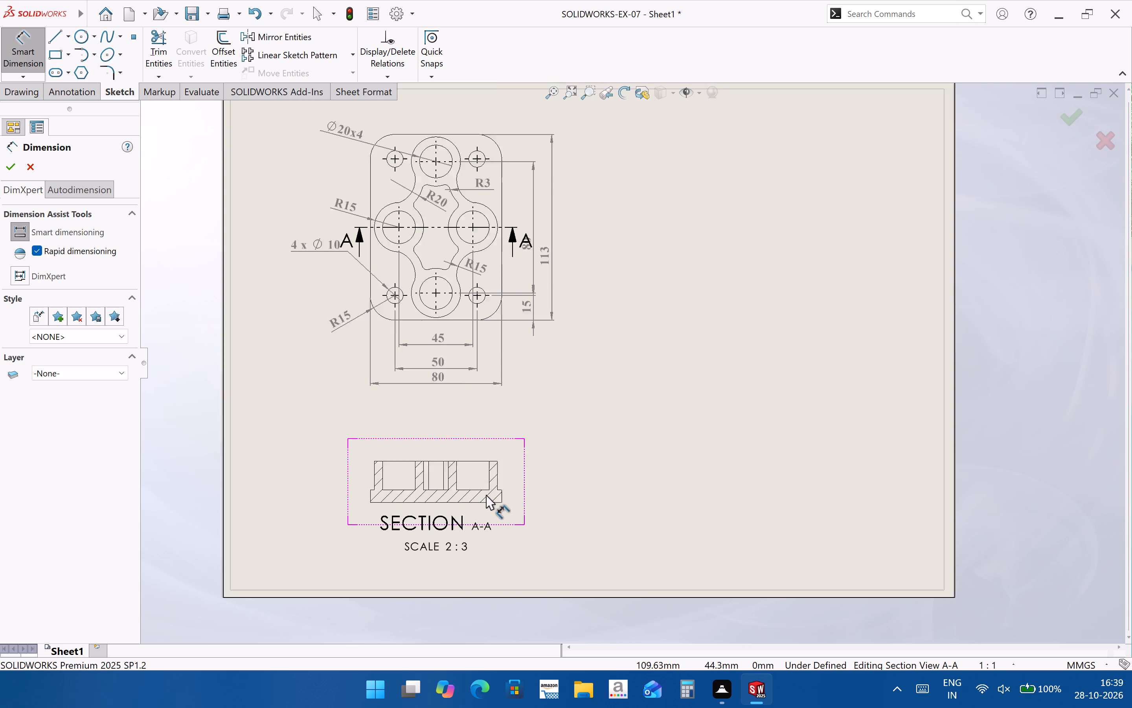
scroll(486, 495, "down", 3)
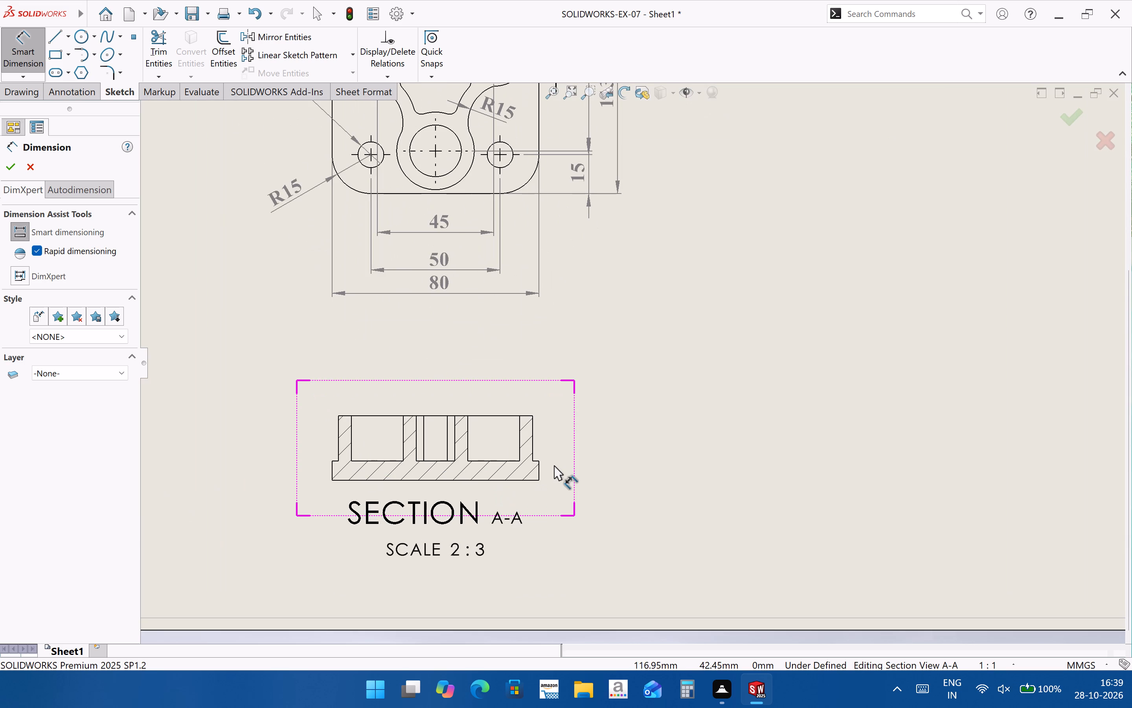
scroll(564, 461, "down", 4)
left_click(535, 437)
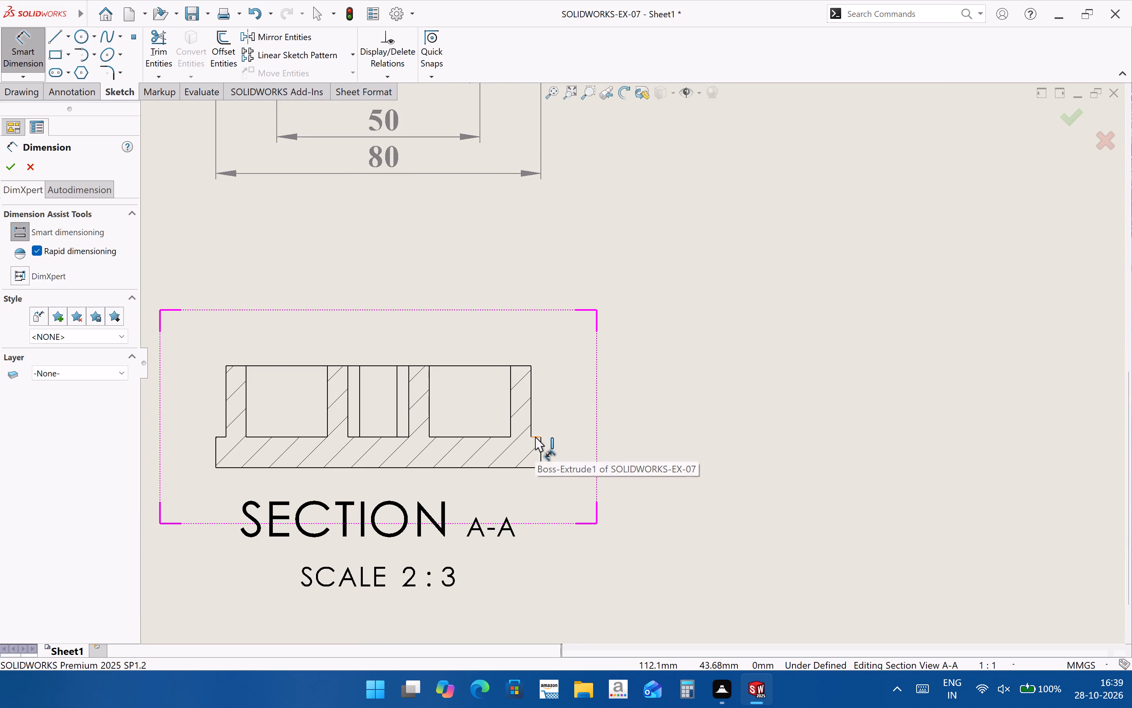
left_click(538, 468)
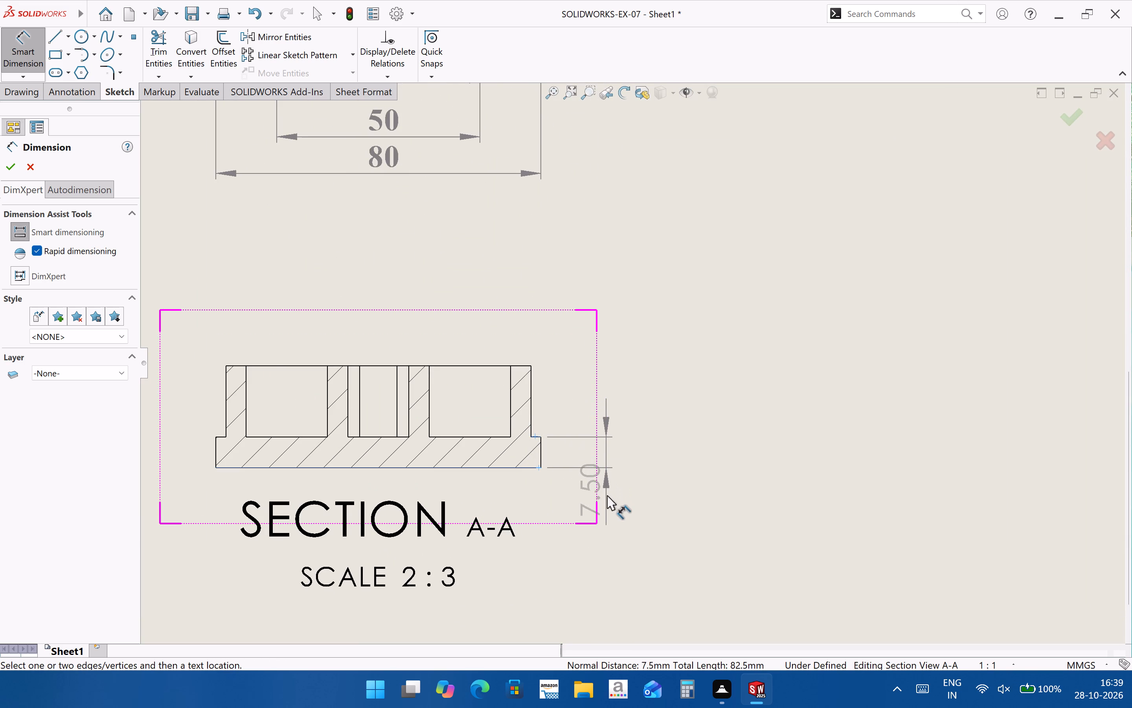
left_click(610, 496)
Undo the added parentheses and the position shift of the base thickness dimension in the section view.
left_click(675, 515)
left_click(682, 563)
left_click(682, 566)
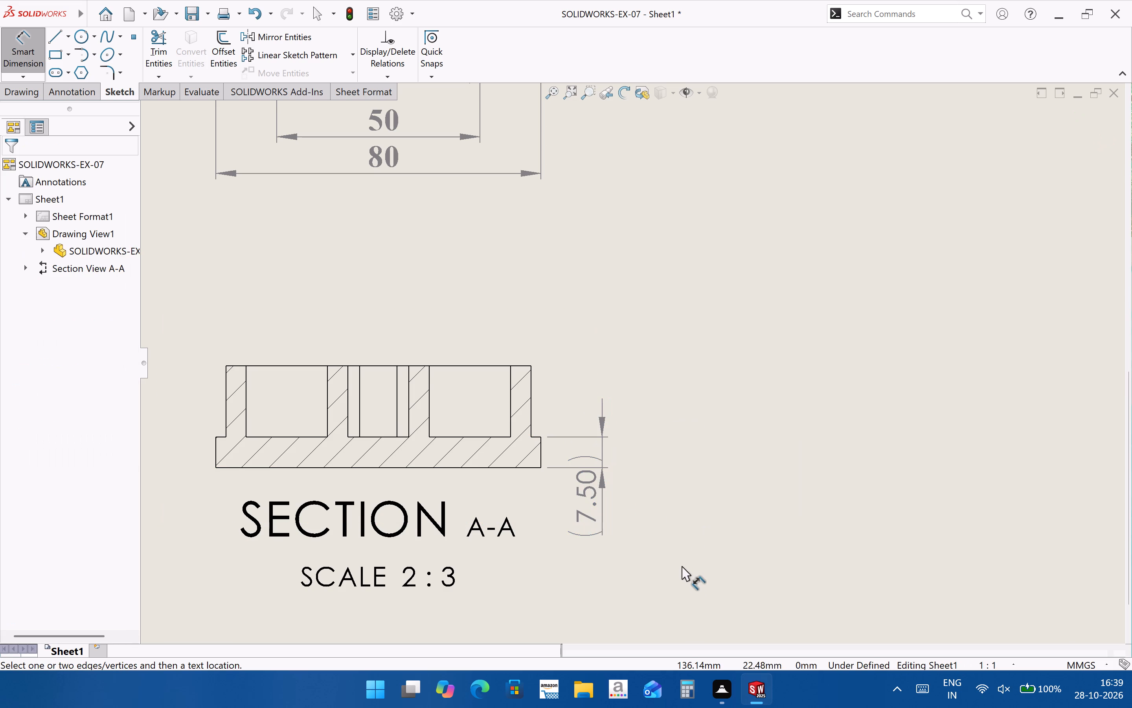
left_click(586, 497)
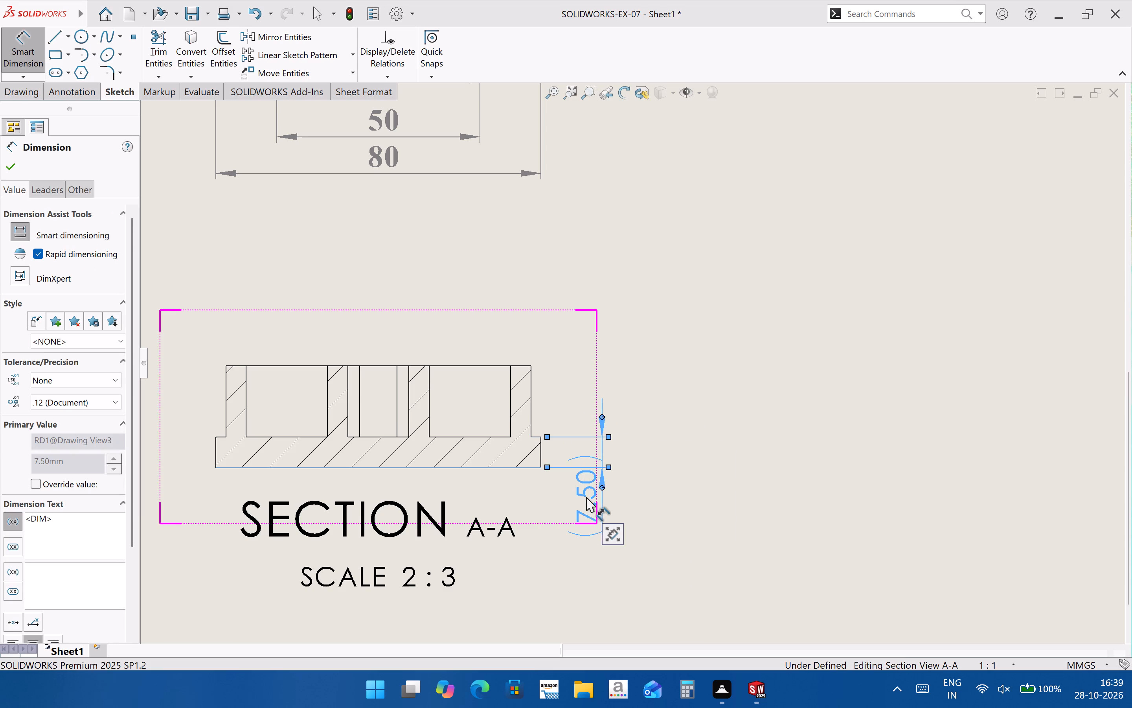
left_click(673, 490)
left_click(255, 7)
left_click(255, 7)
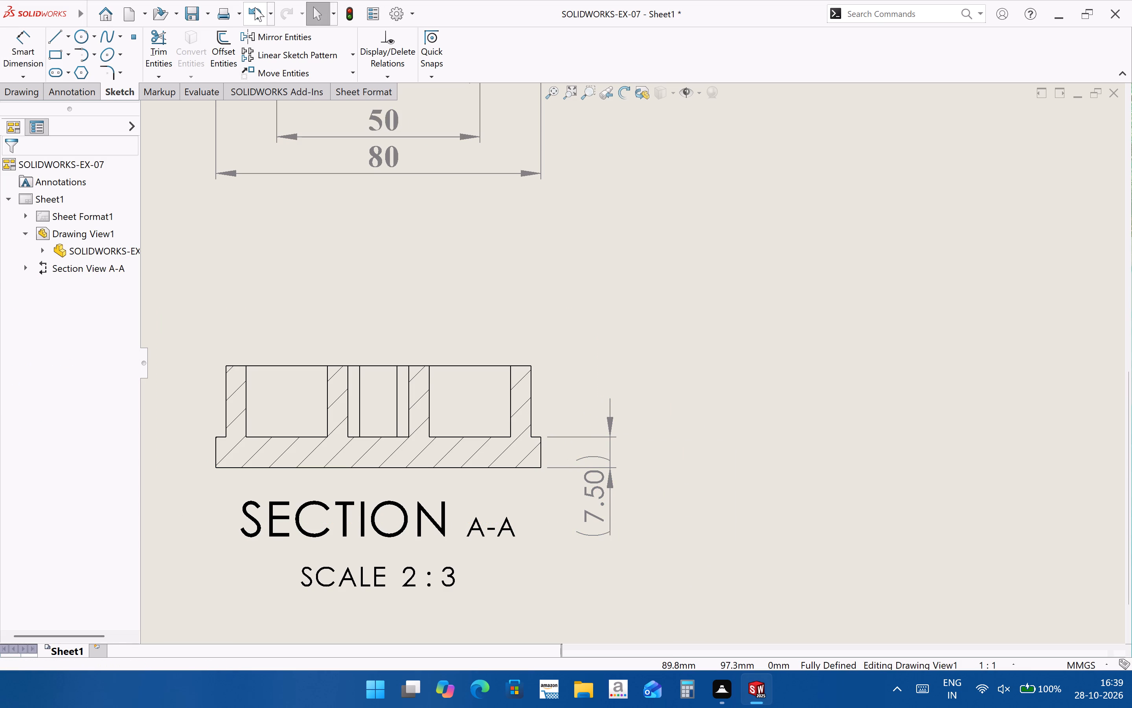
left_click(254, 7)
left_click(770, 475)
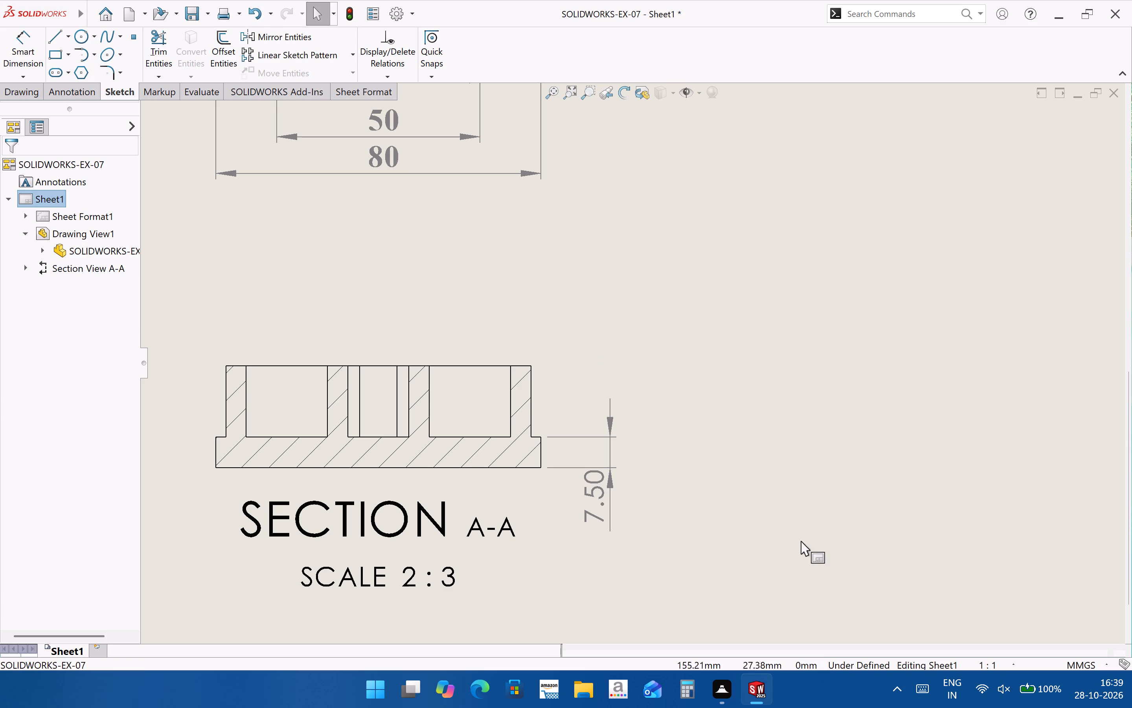
Shift the base thickness dimension in section view A-A slightly downward and away from the profile.
scroll(749, 533, "up", 3)
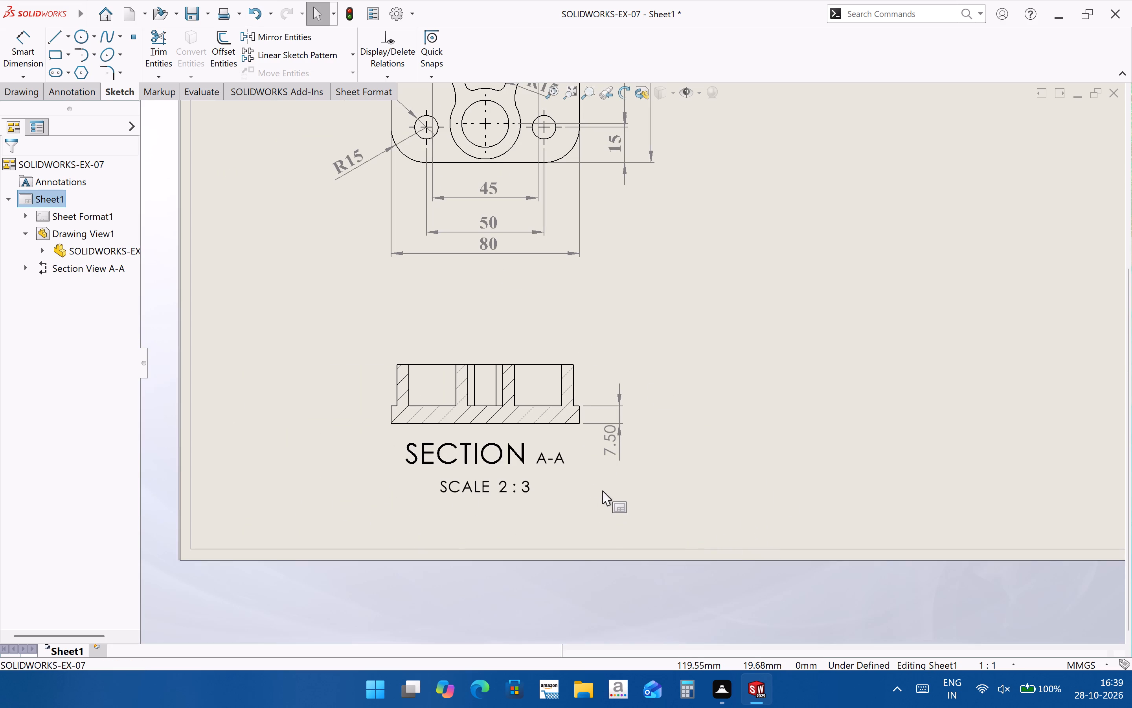
left_click_drag(608, 441, 611, 452)
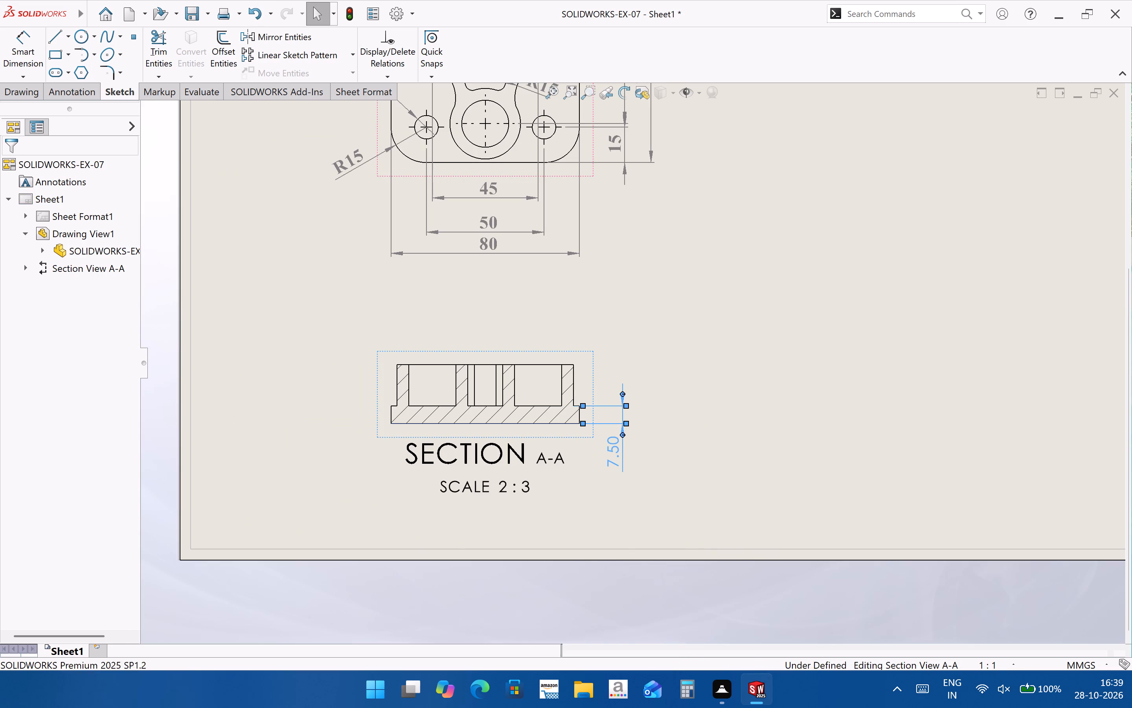
left_click(689, 481)
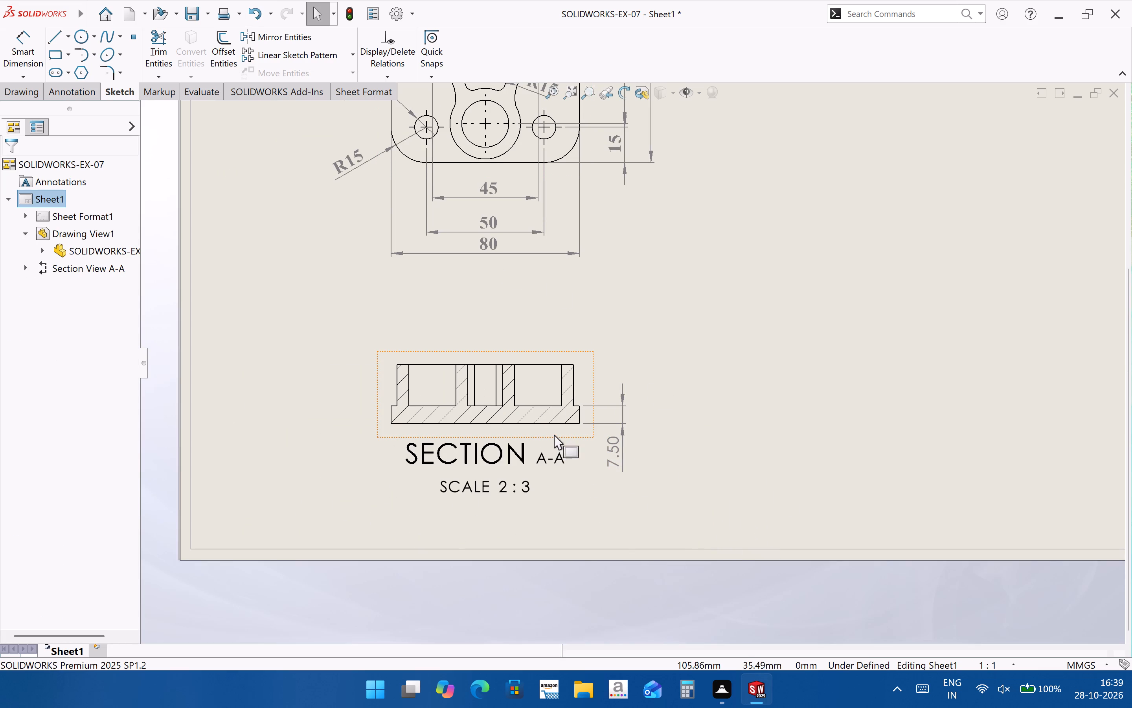
Open the SOLIDWORKS-EX-07 part from the plate's drawing view.
scroll(719, 479, "up", 1)
scroll(691, 373, "up", 3)
middle_click_drag(685, 392, 659, 437)
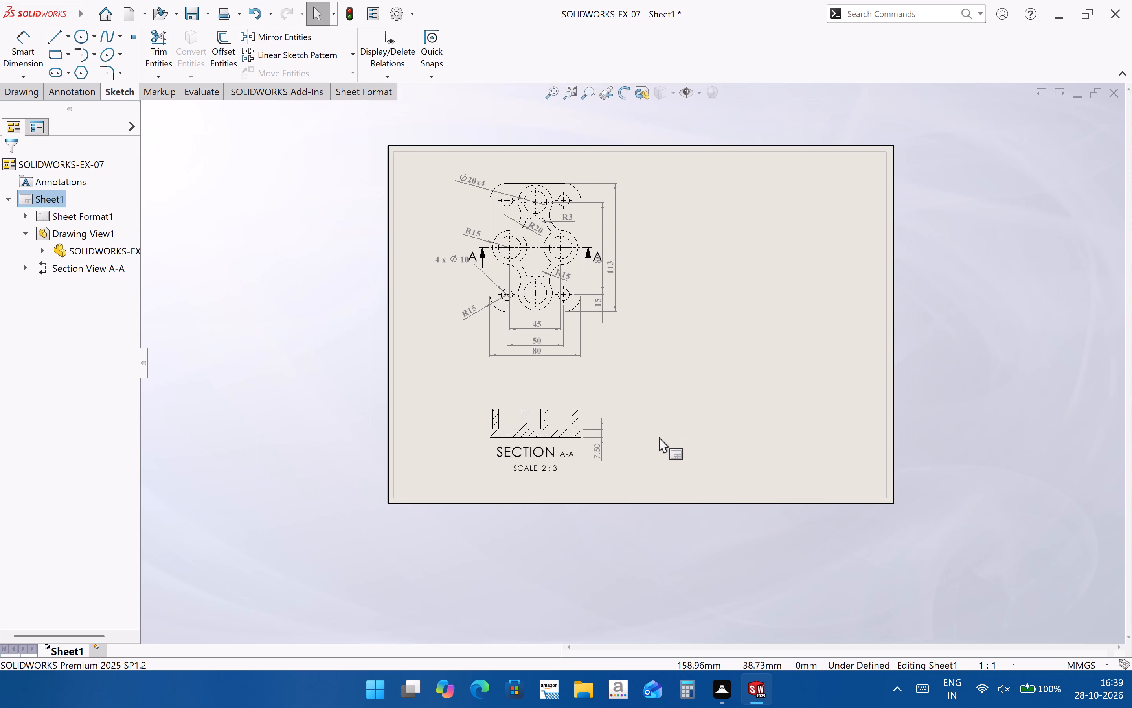
left_click(587, 299)
left_click(627, 280)
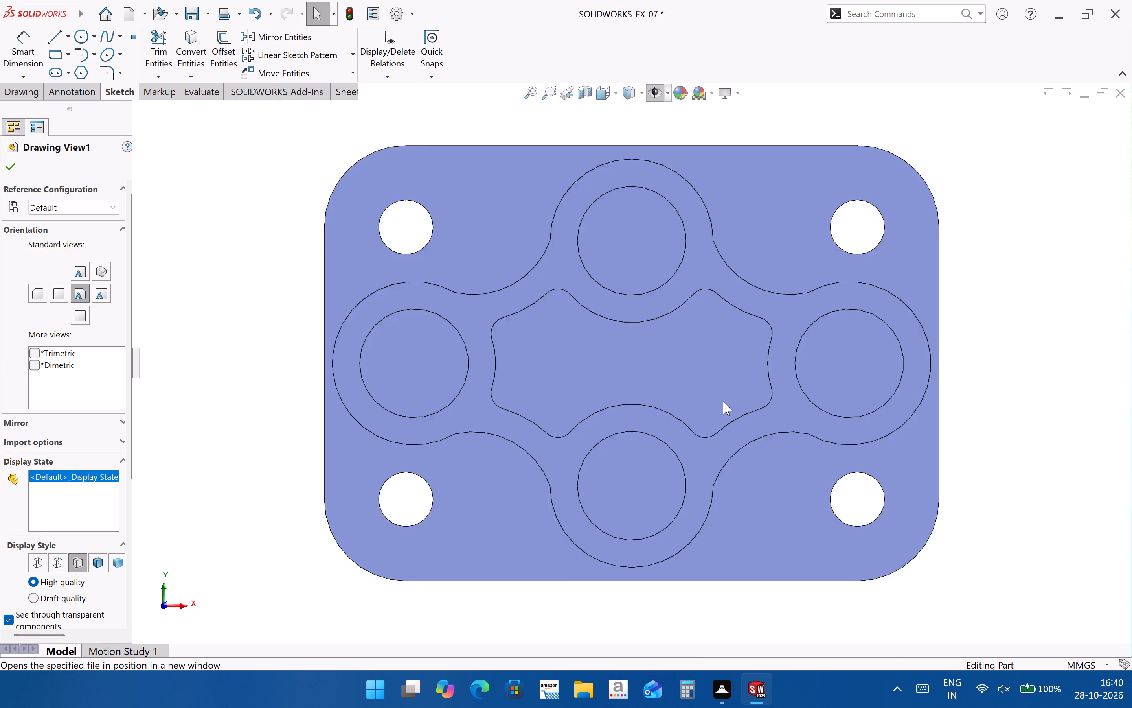
Start a fillet with a 1 mm radius and select four adjoining edges where the raised boss meets the base plate.
middle_click_drag(712, 528, 650, 440)
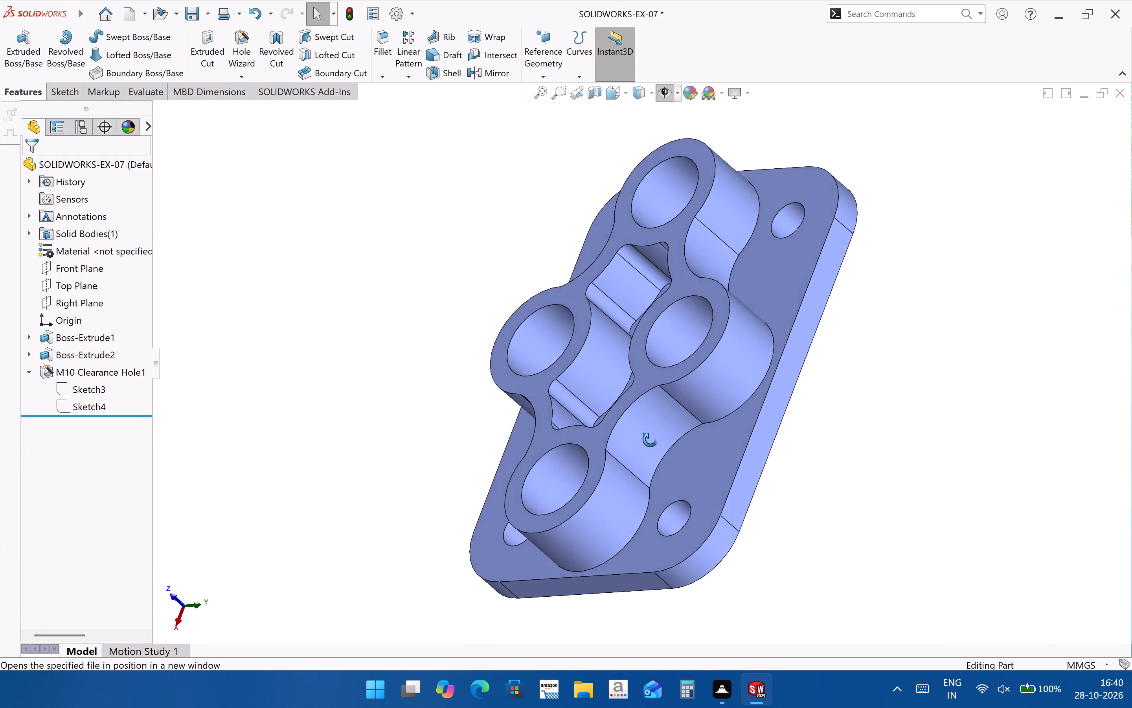
middle_click_drag(650, 440, 591, 365)
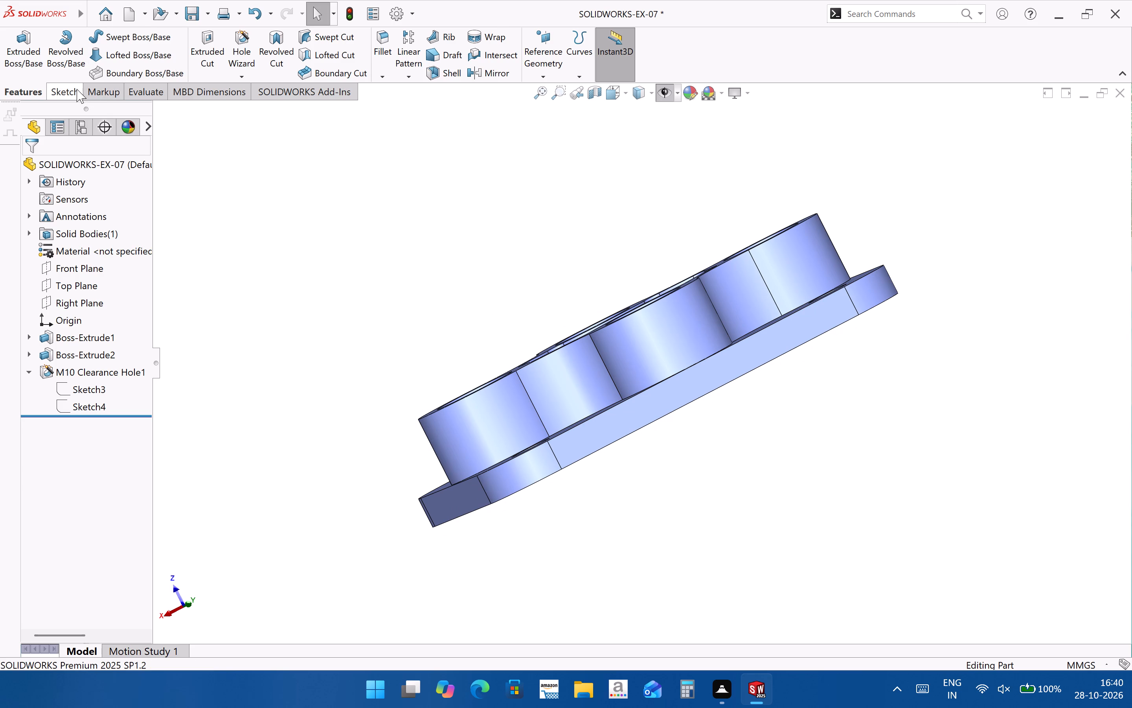
left_click(77, 89)
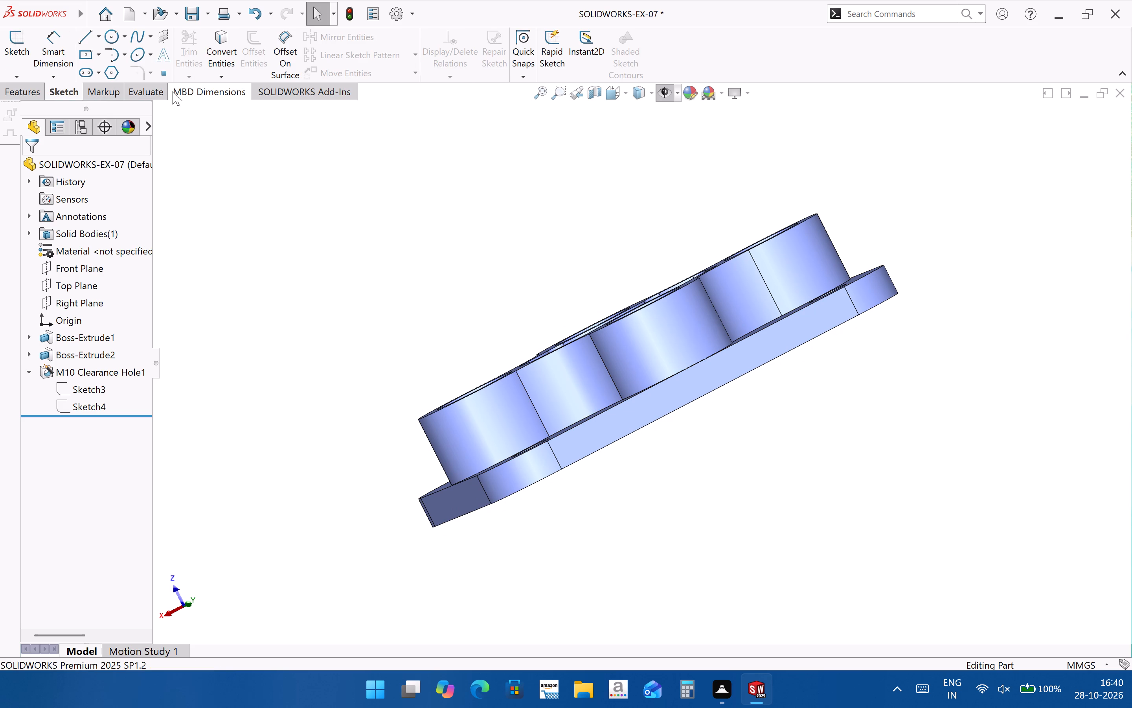
left_click(40, 89)
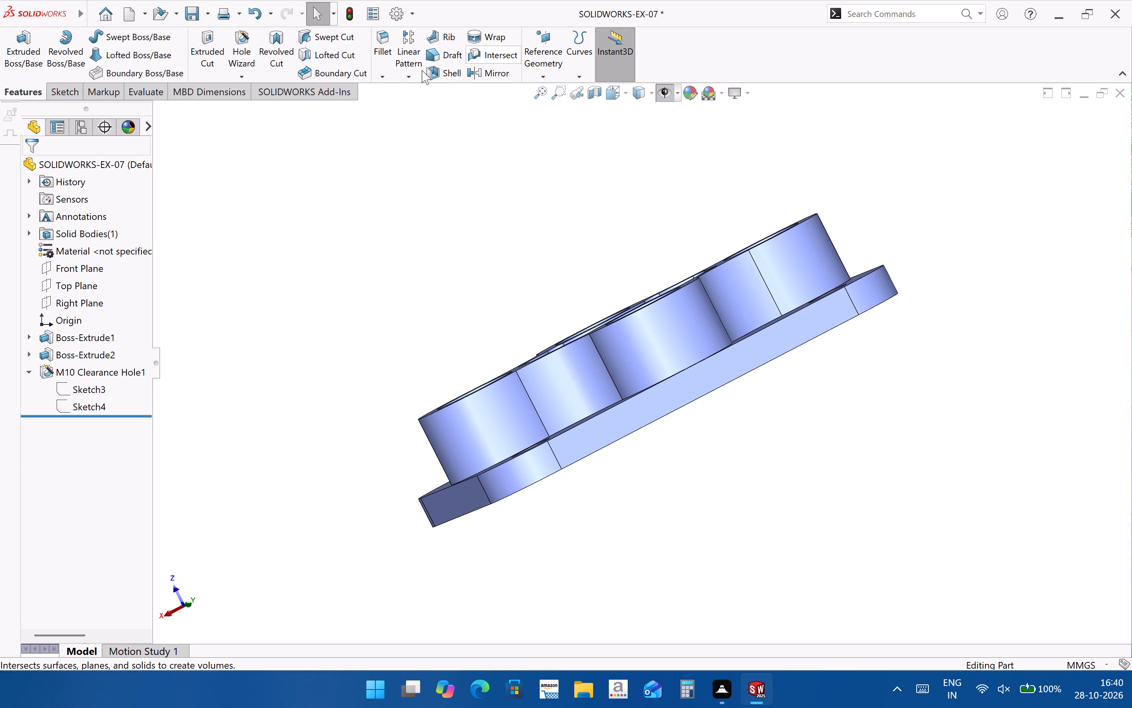
left_click(380, 55)
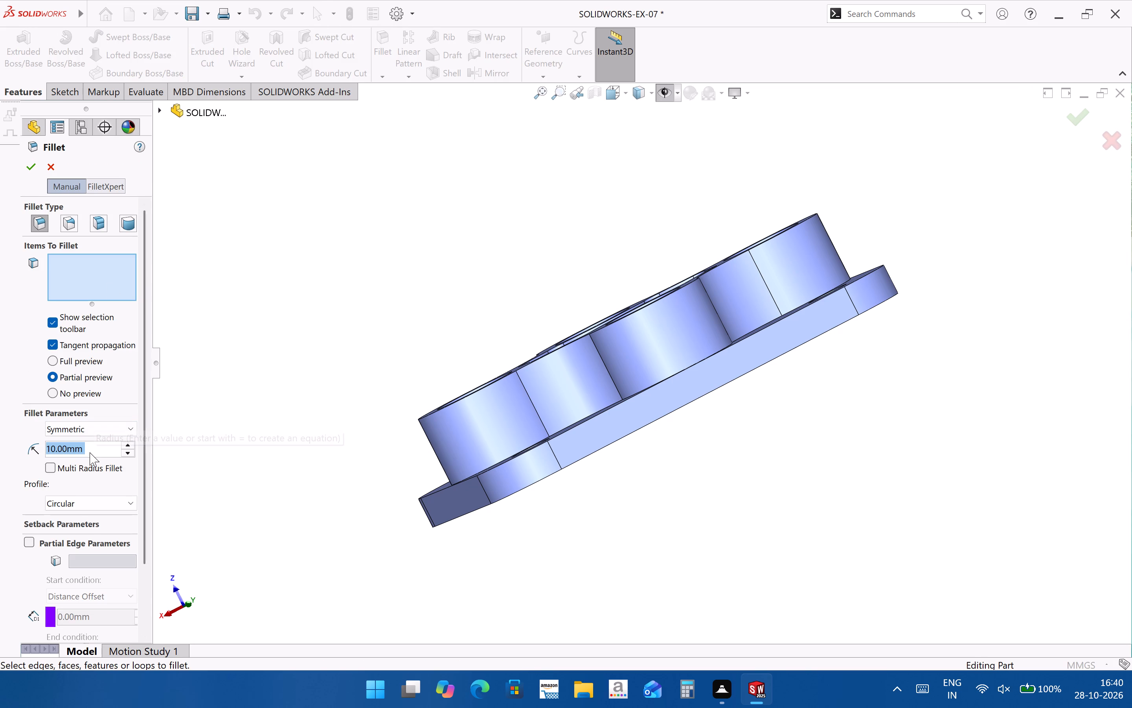
key("1")
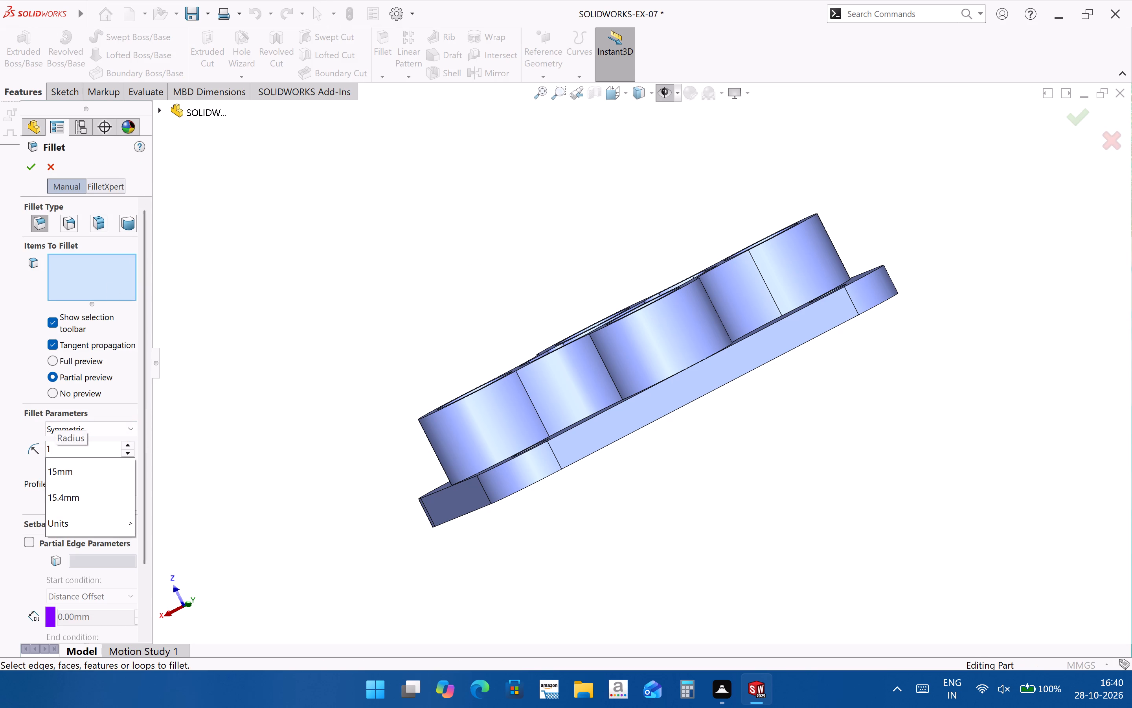
key("Return")
scroll(577, 345, "down", 2)
middle_click_drag(581, 482, 602, 489)
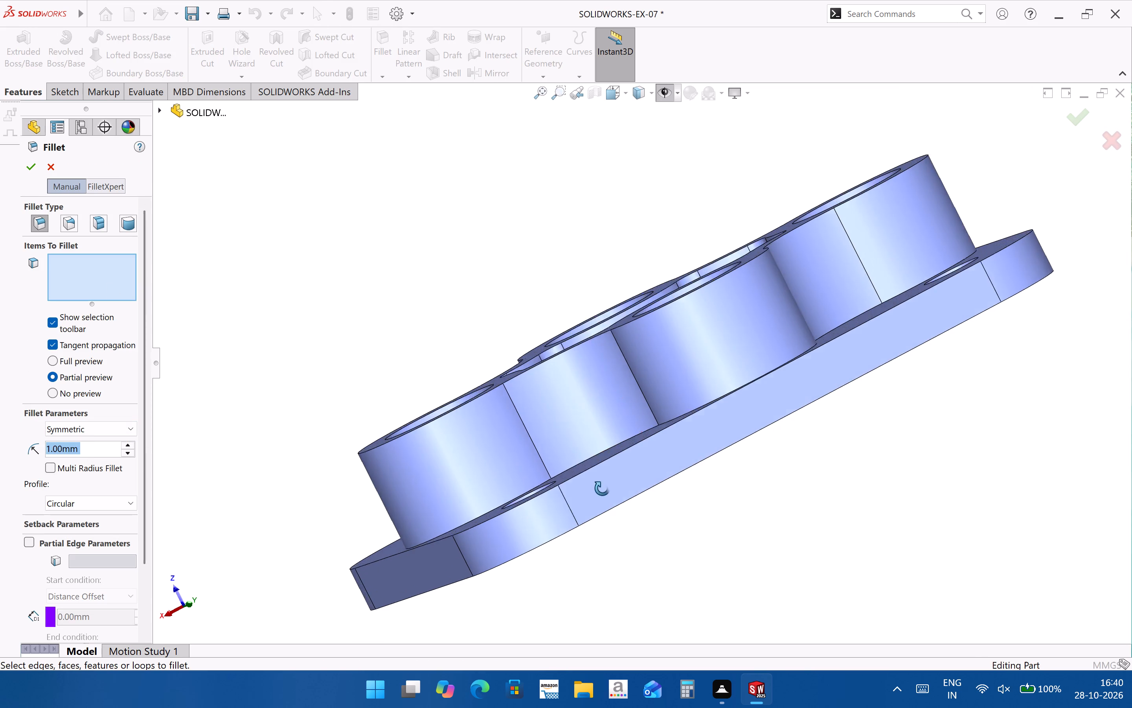
middle_click_drag(602, 489, 612, 496)
left_click(621, 475)
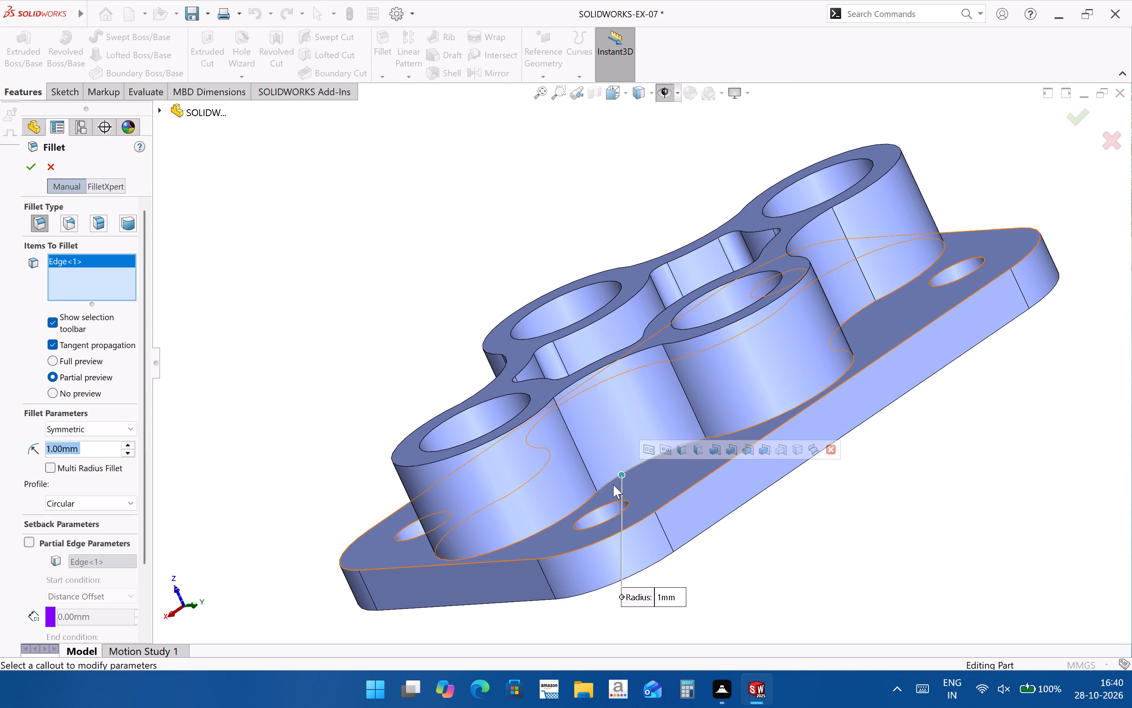
left_click(572, 514)
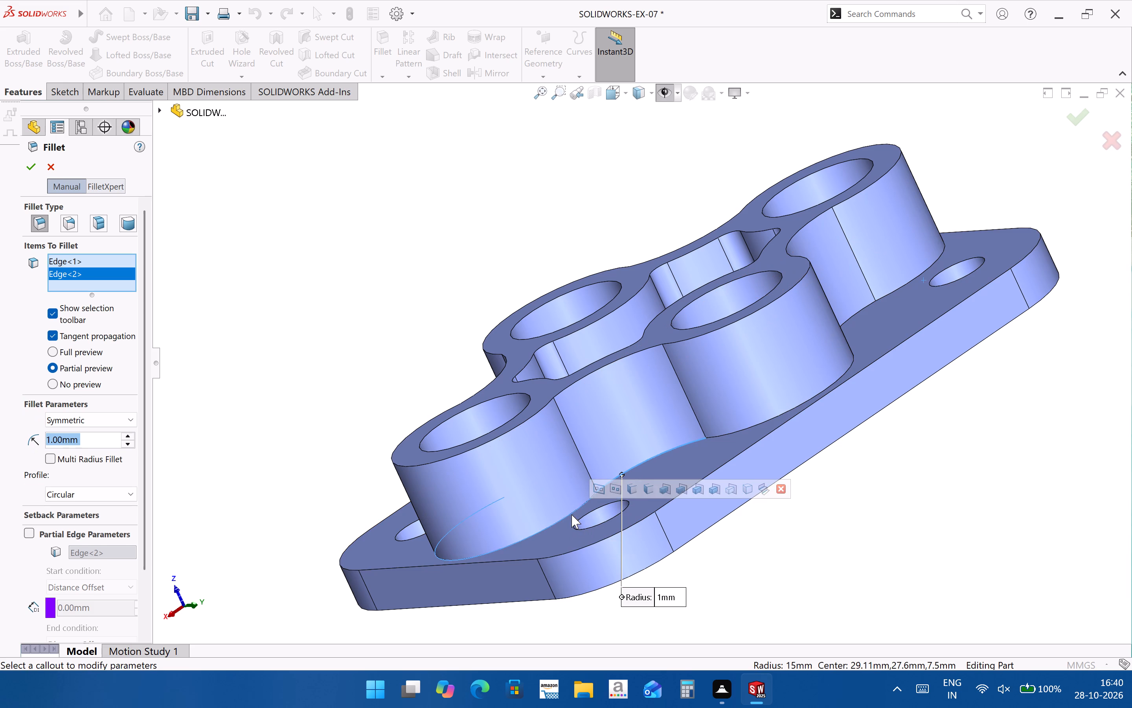
left_click(757, 426)
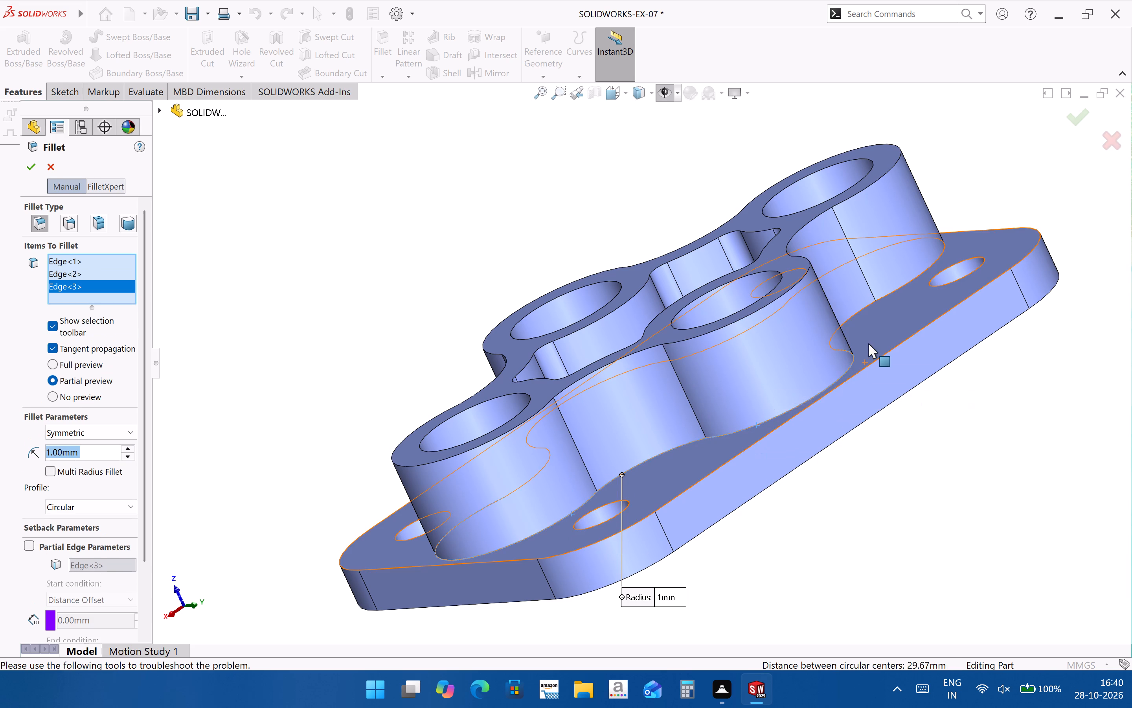
middle_click_drag(868, 343, 853, 378)
left_click(833, 336)
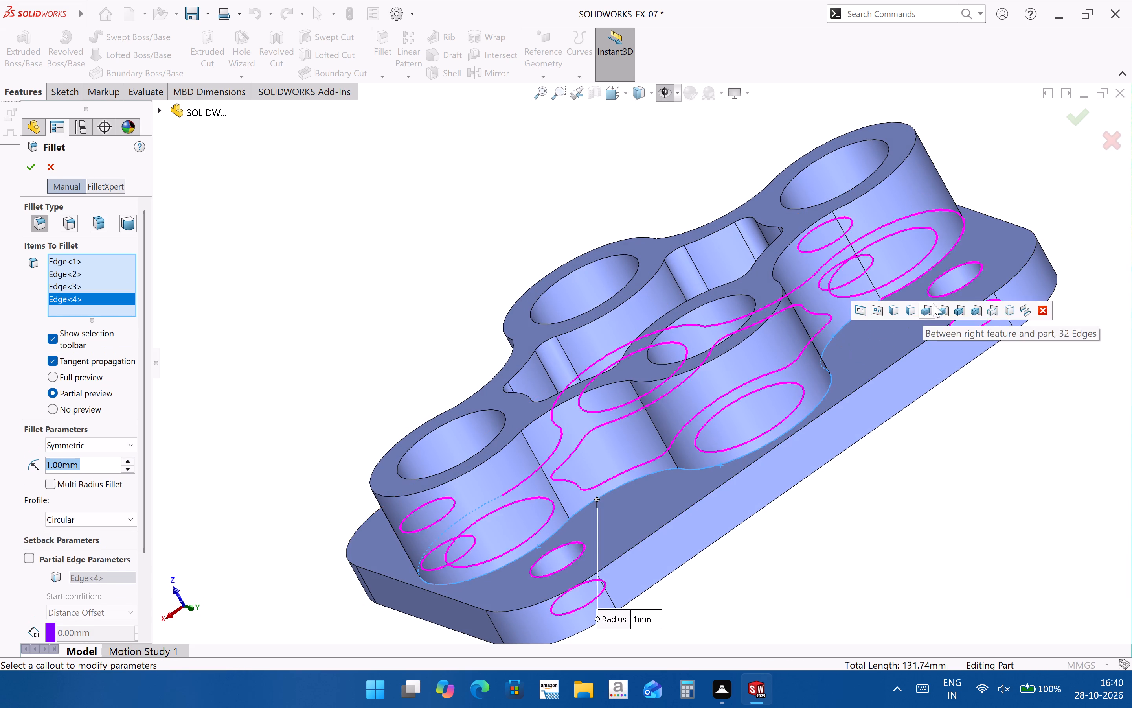
Add the remaining four edges around the boss's base to the selection and apply the 1 mm fillet.
middle_click_drag(933, 302, 834, 358)
middle_click_drag(904, 321, 864, 347)
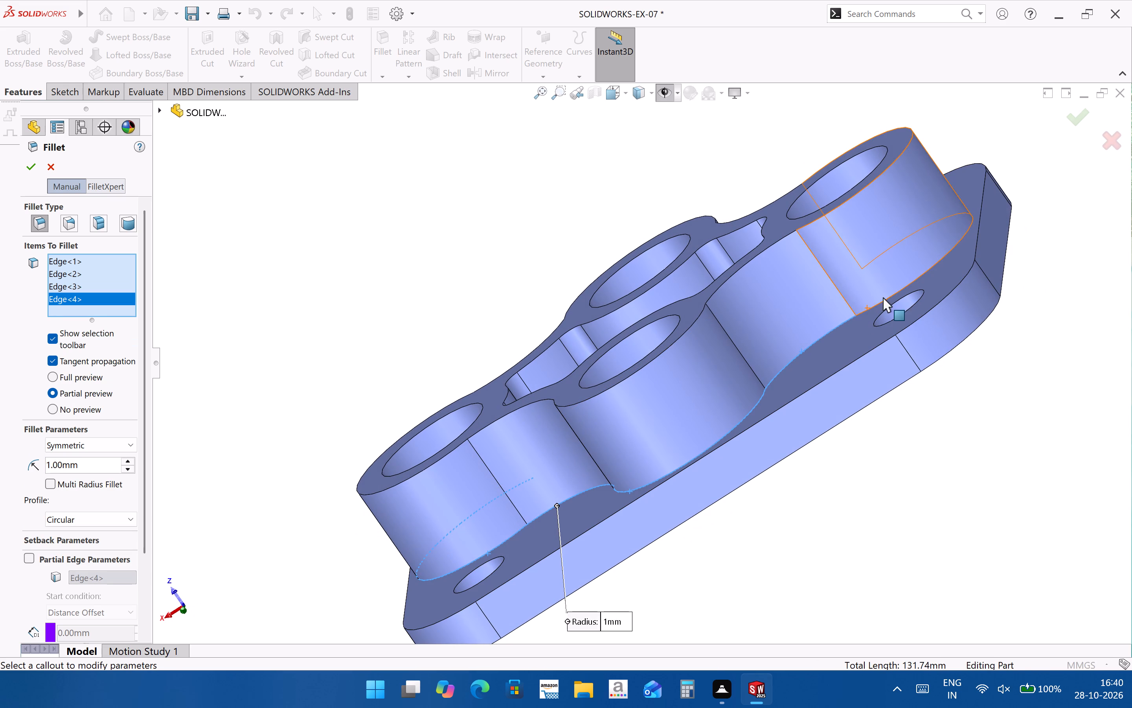
left_click(890, 297)
middle_click_drag(1058, 135, 930, 287)
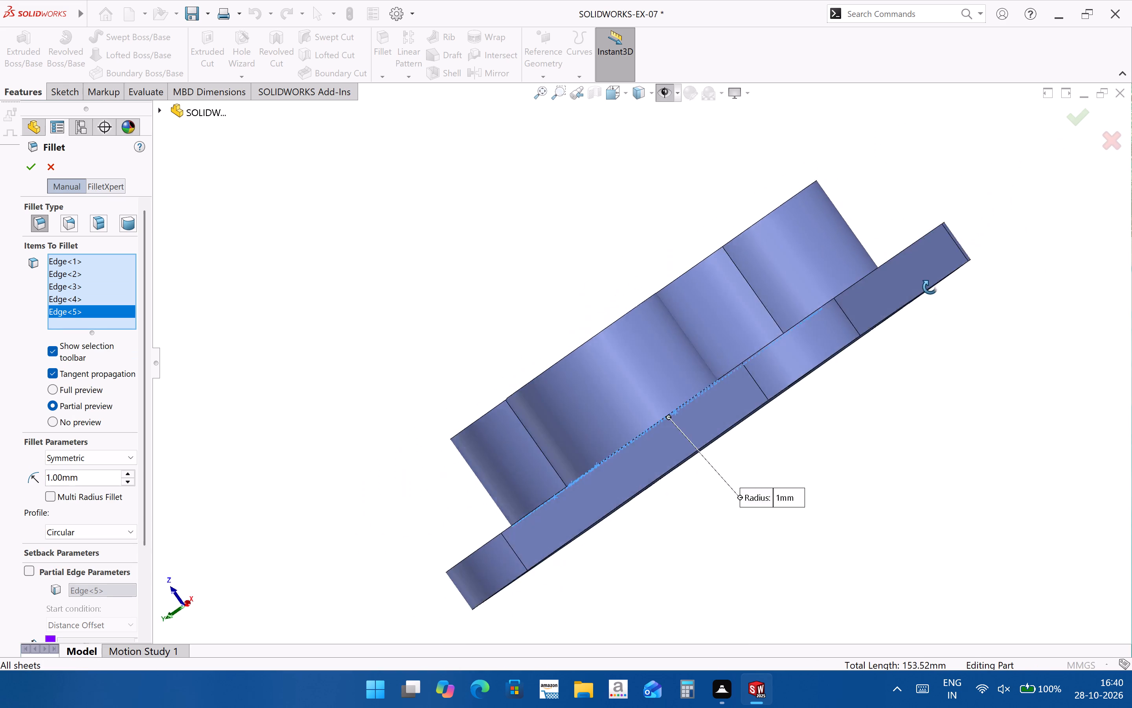
middle_click_drag(930, 287, 934, 315)
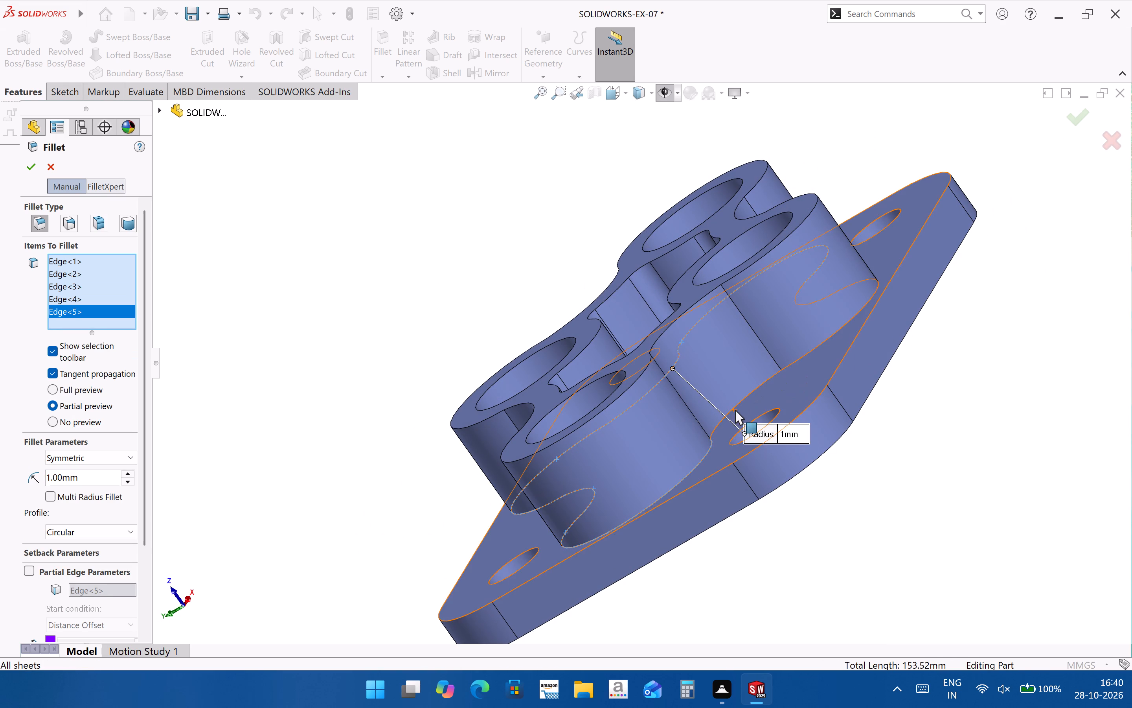
middle_click_drag(847, 362, 851, 446)
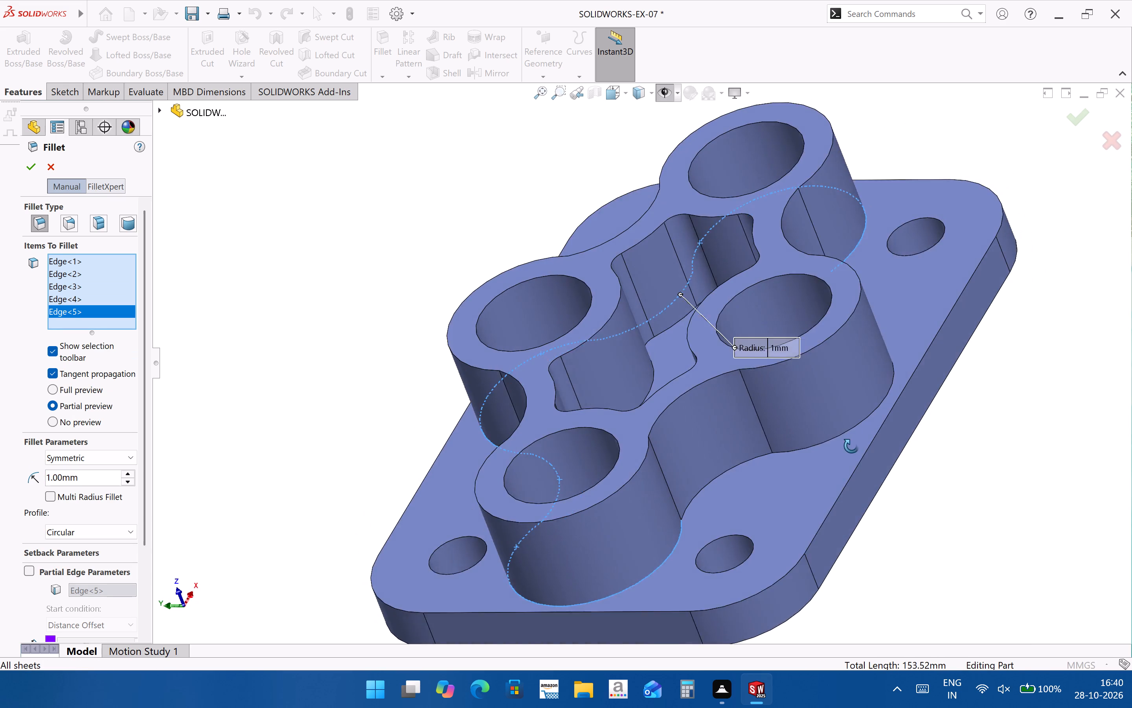
middle_click_drag(851, 446, 862, 422)
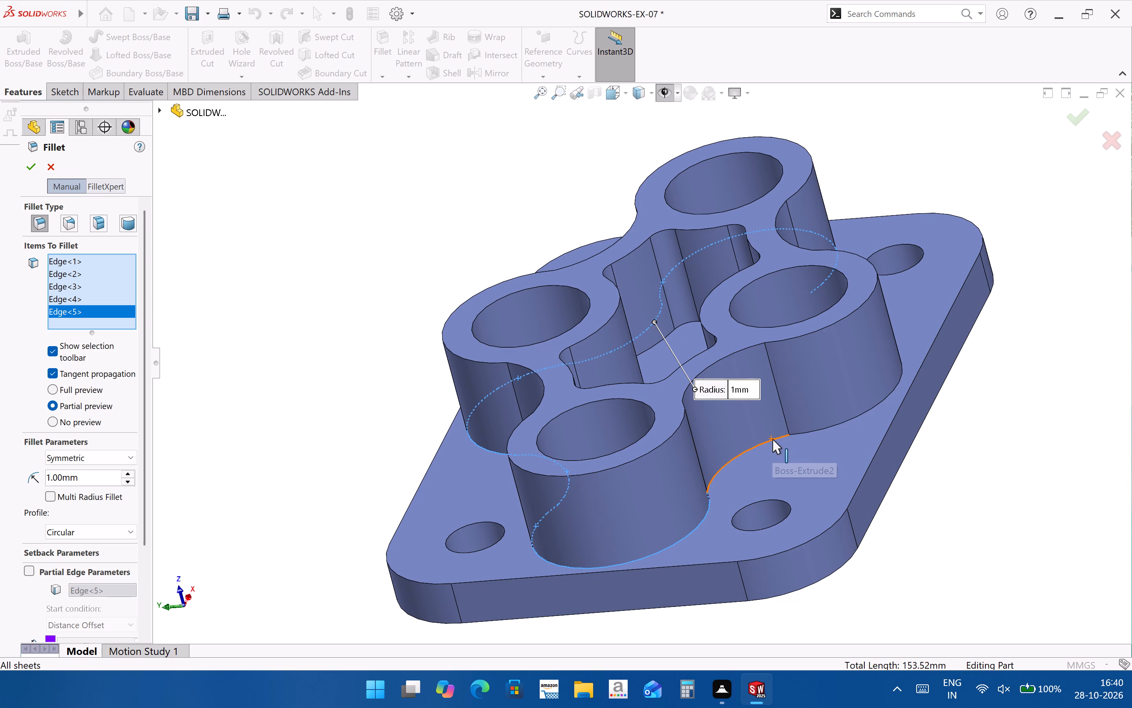
left_click(772, 439)
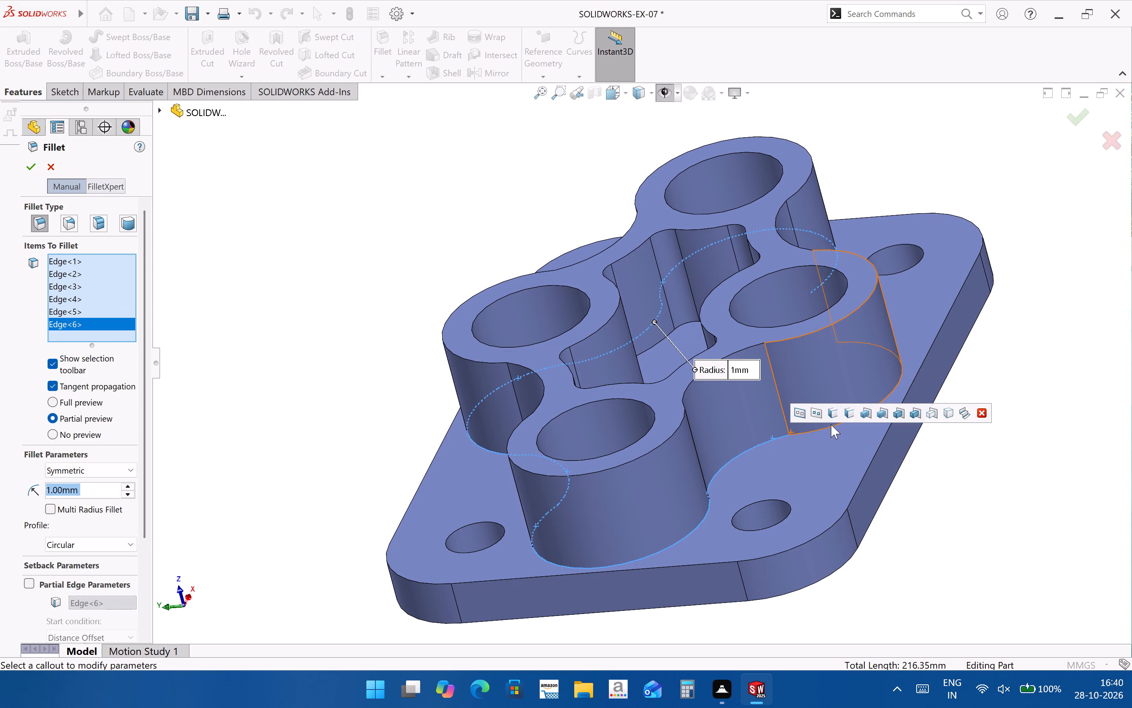
middle_click_drag(926, 440, 902, 422)
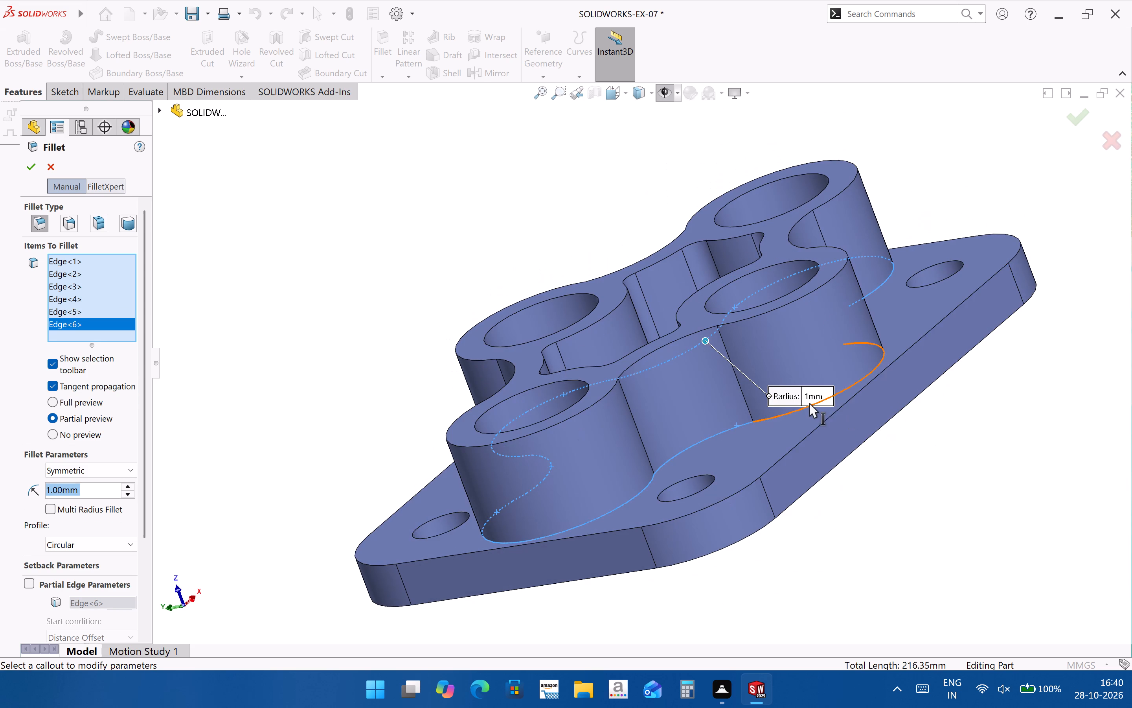
left_click(845, 390)
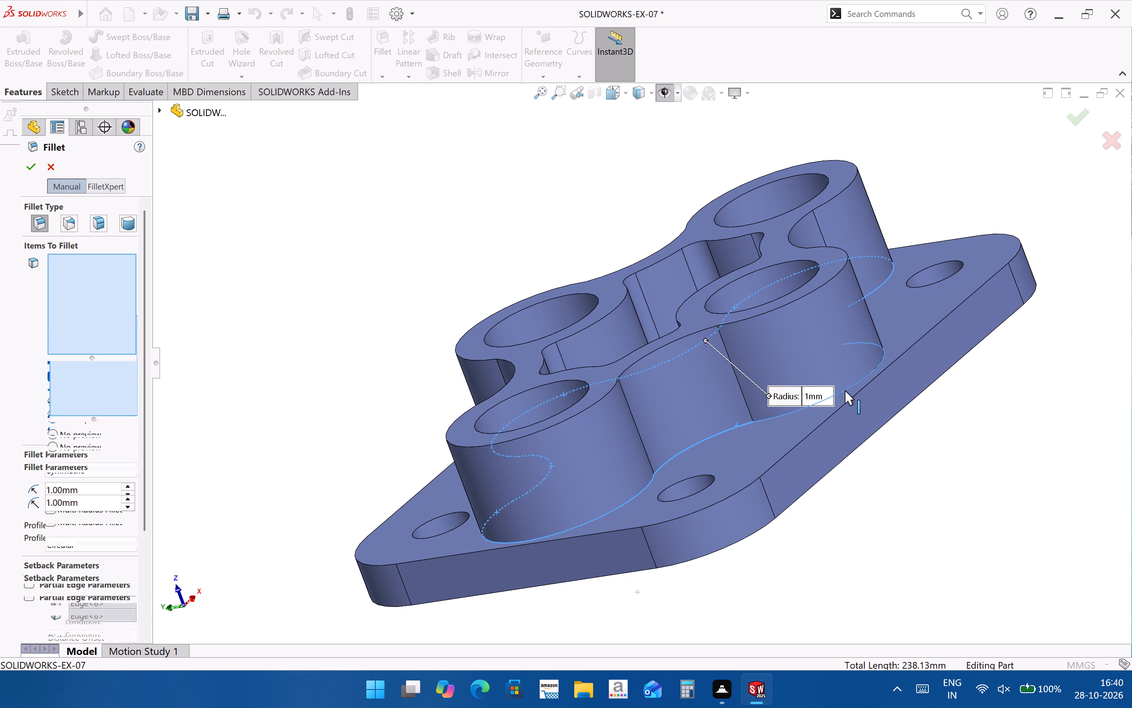
middle_click_drag(918, 387, 841, 455)
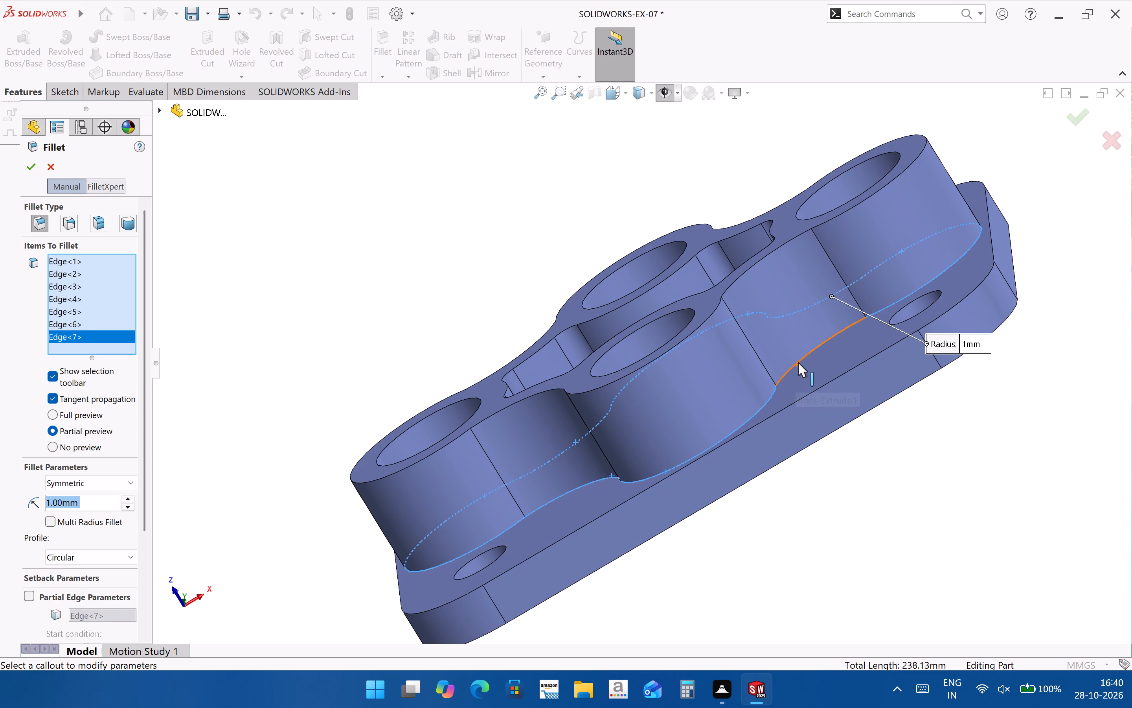
left_click(798, 361)
middle_click_drag(817, 405, 924, 416)
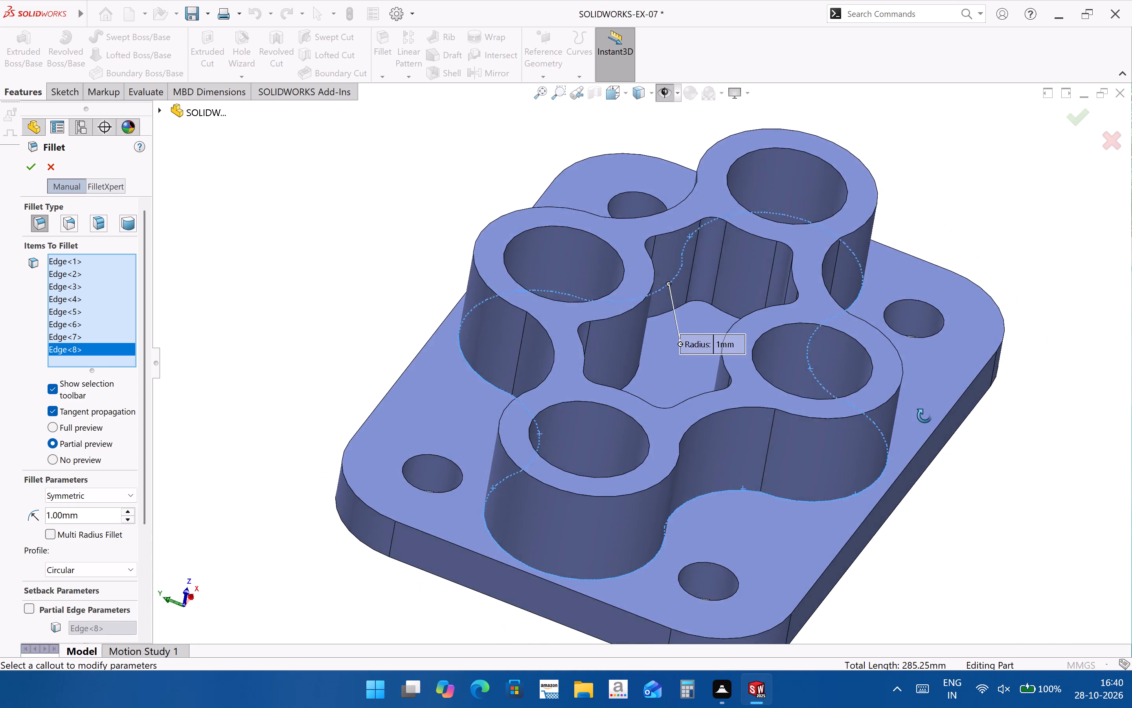
middle_click_drag(924, 416, 902, 366)
scroll(921, 225, "up", 1)
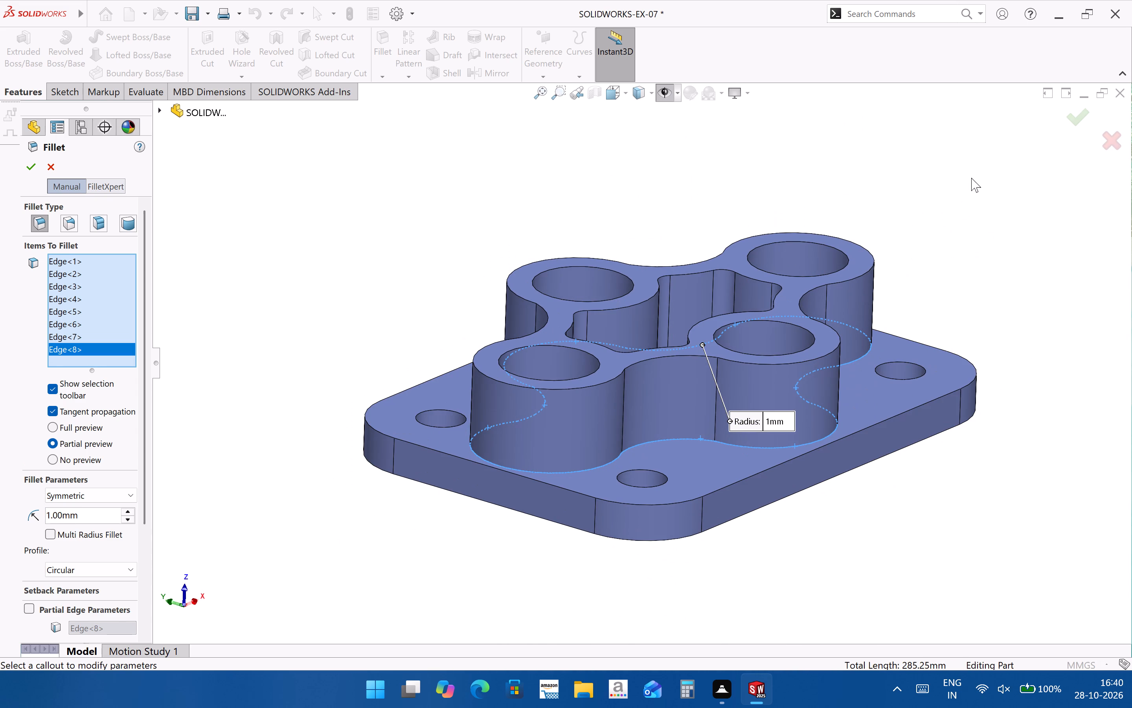
left_click(1080, 118)
left_click(1077, 427)
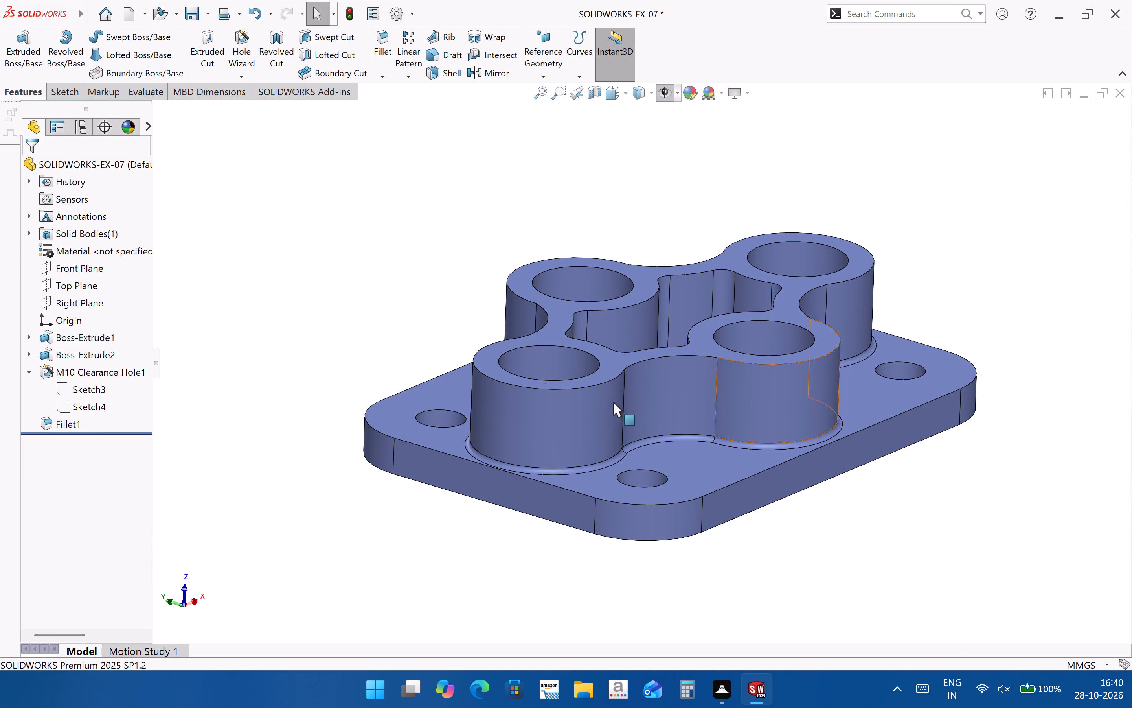
Return to the drawing and dimension the radius of the boss-base fillet at the right end of section view A-A.
middle_click_drag(492, 382, 686, 588)
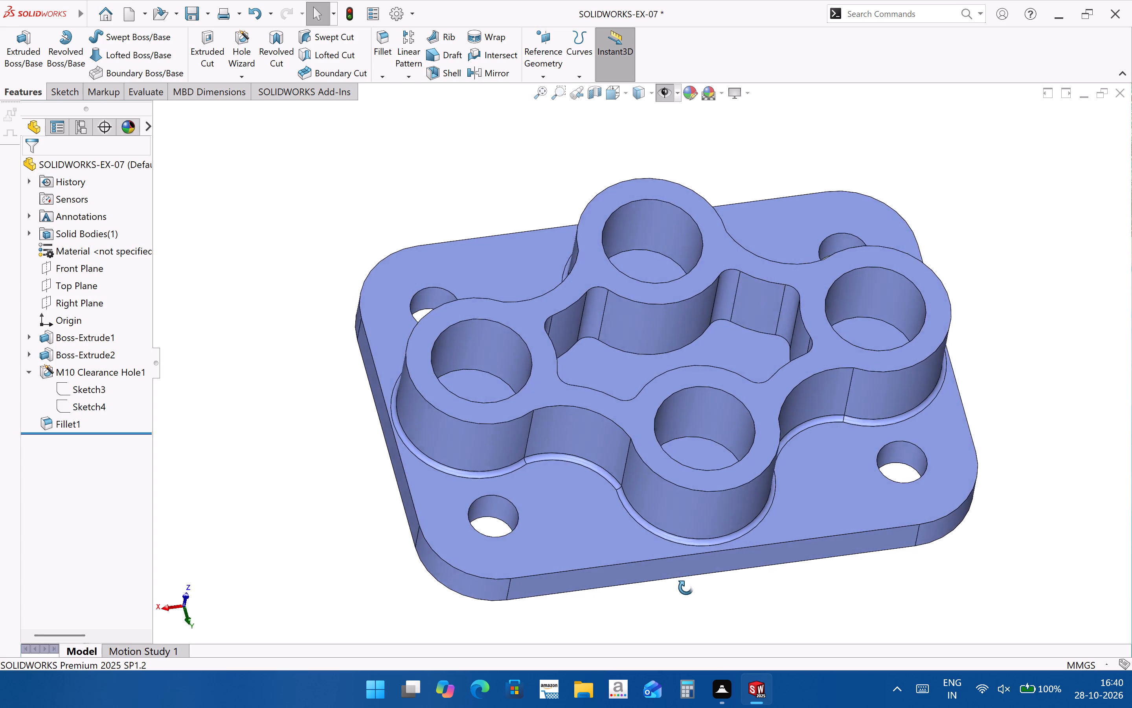
middle_click_drag(686, 588, 701, 525)
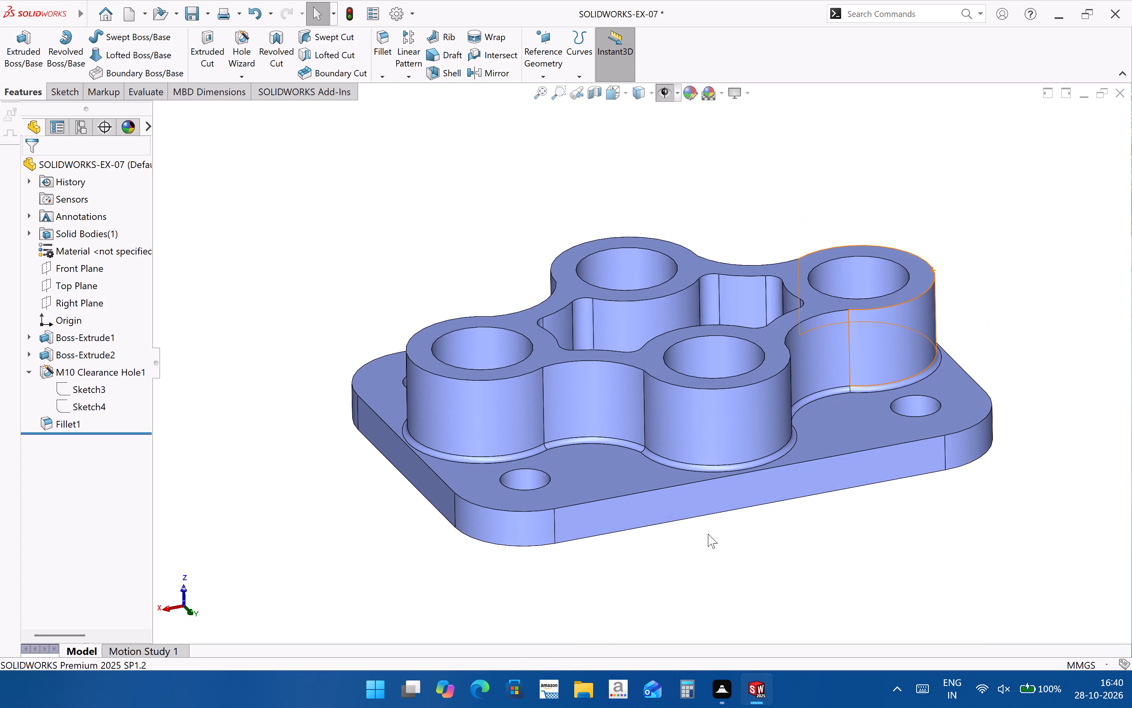
key("ctrl+Tab")
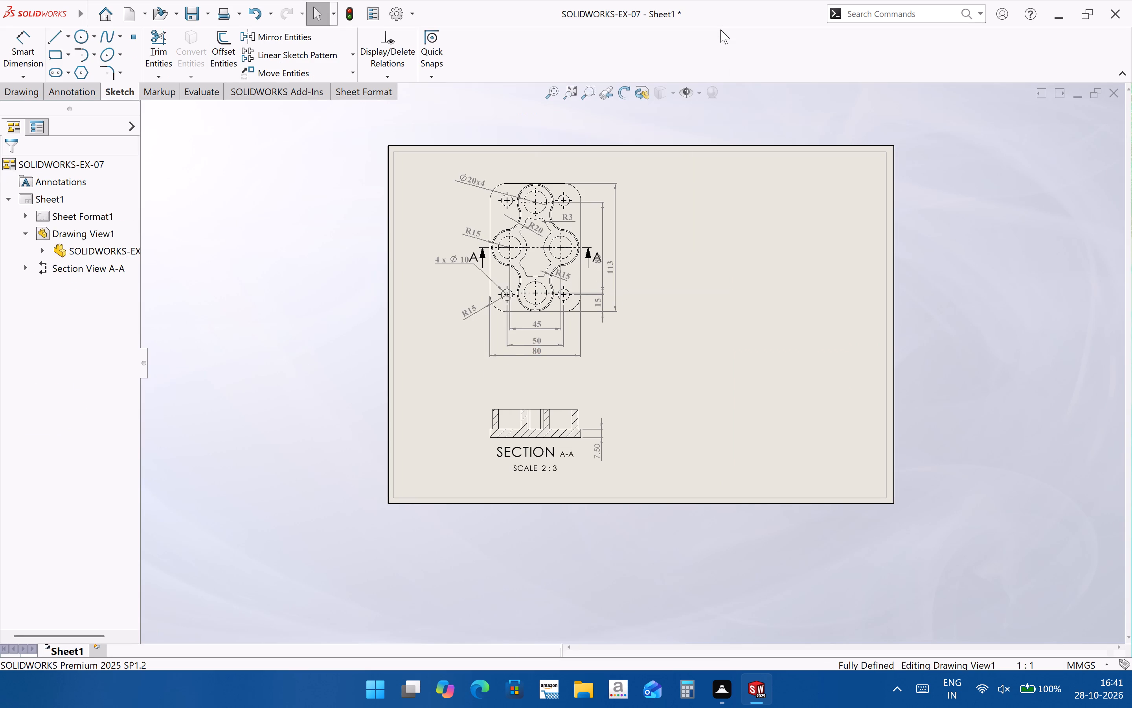
scroll(560, 429, "down", 14)
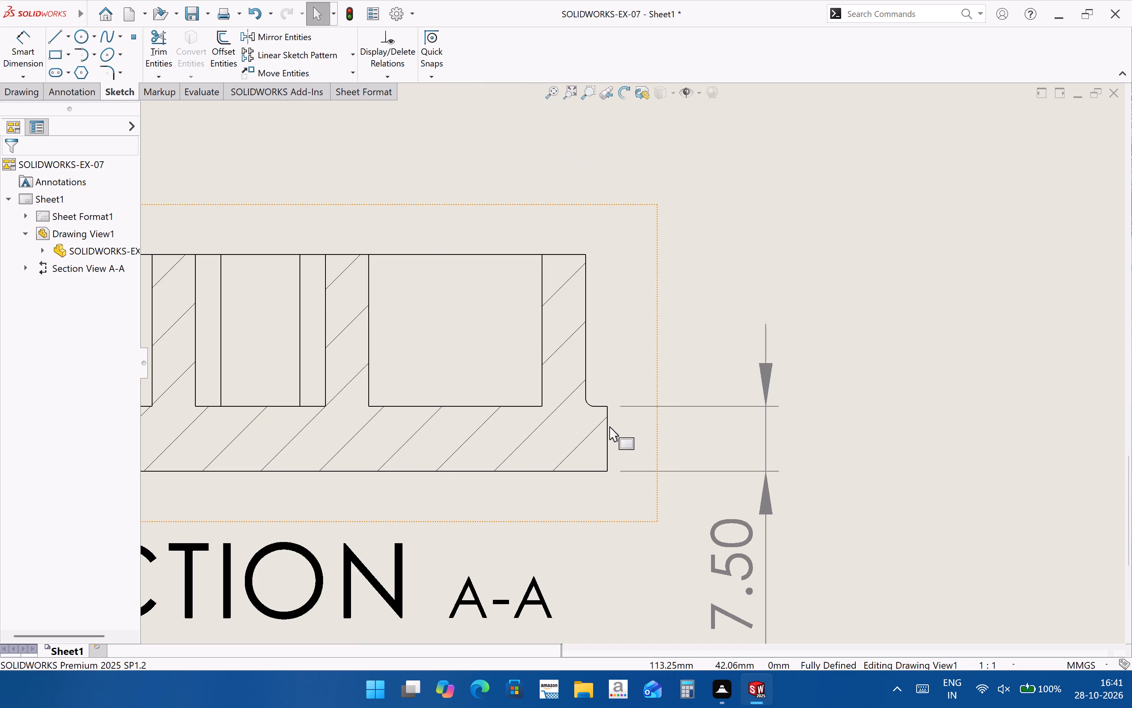
left_click(37, 48)
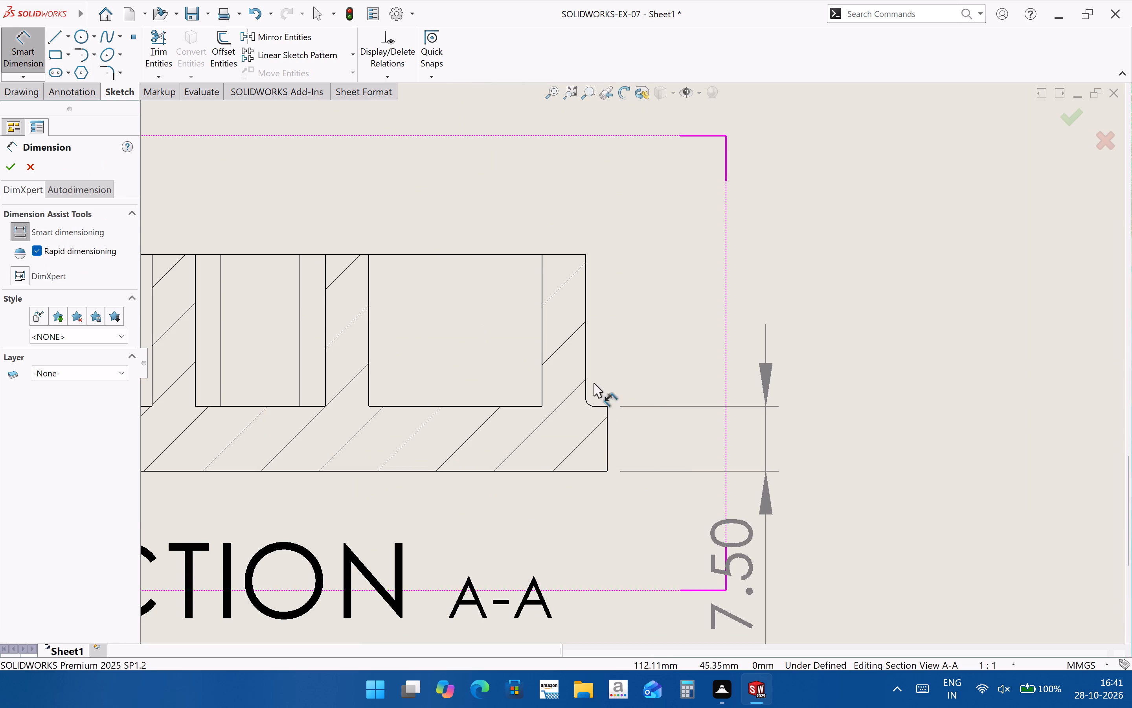
left_click(592, 405)
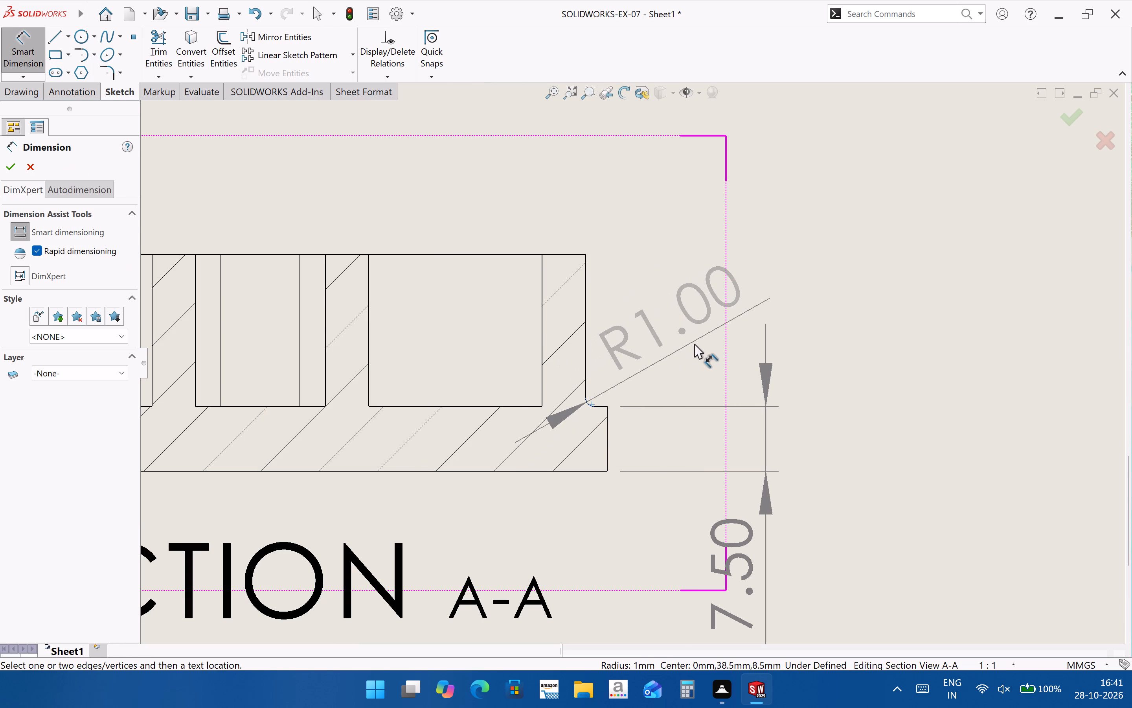
left_click(694, 344)
left_click(877, 431)
scroll(627, 471, "up", 2)
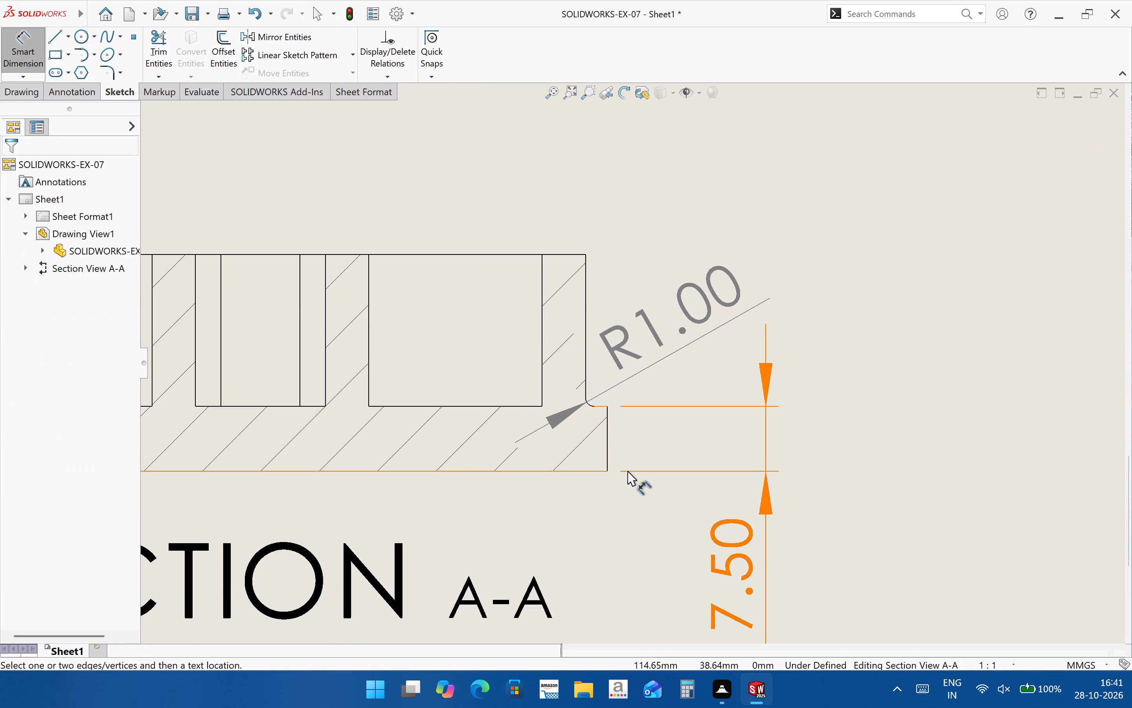
scroll(627, 471, "up", 1)
scroll(707, 422, "up", 3)
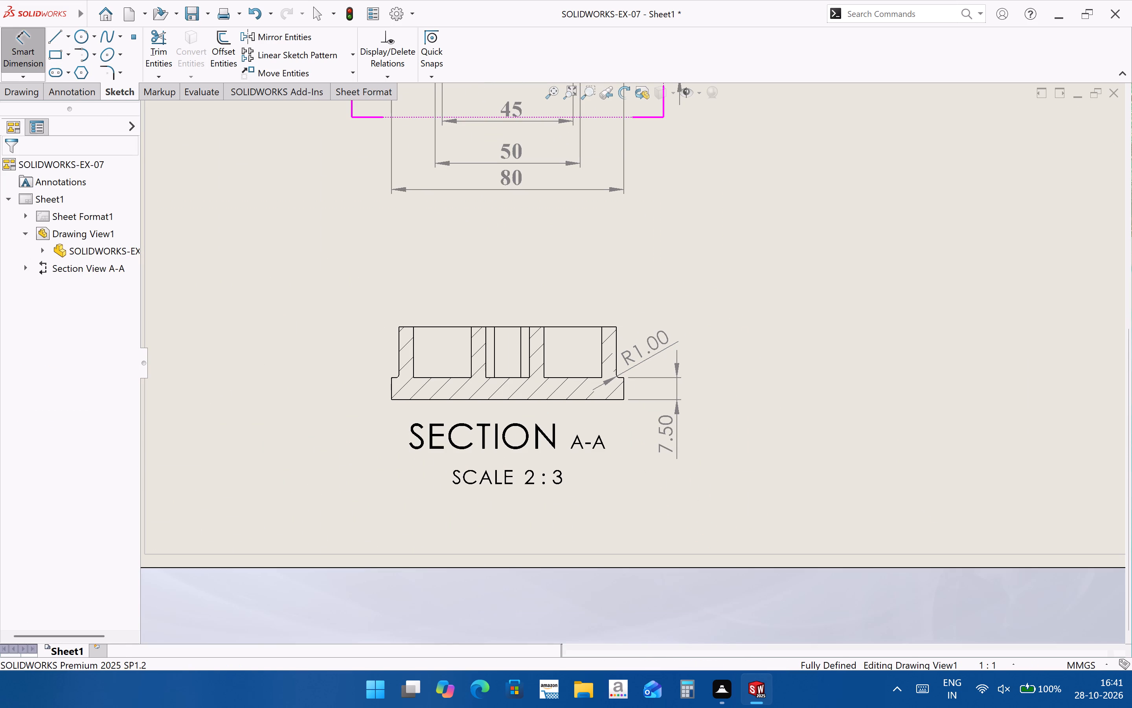
Examine the dimension layout across the plate view and section A-A, especially around the right-hand section arrow.
left_click(77, 100)
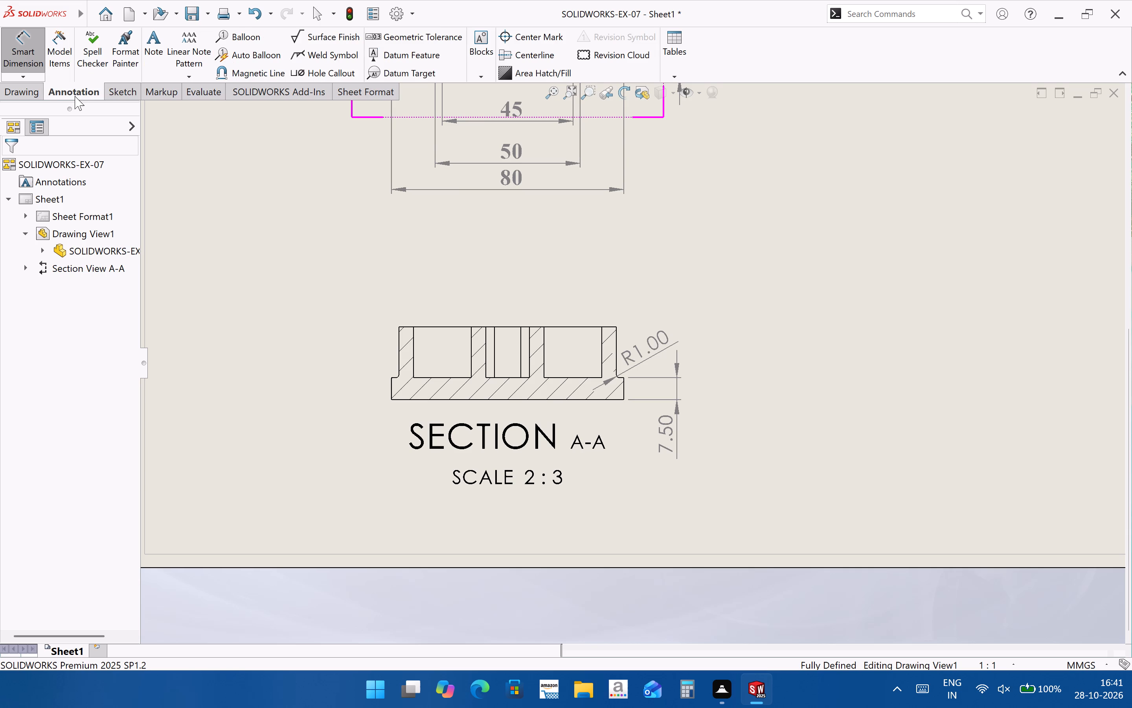
left_click(810, 324)
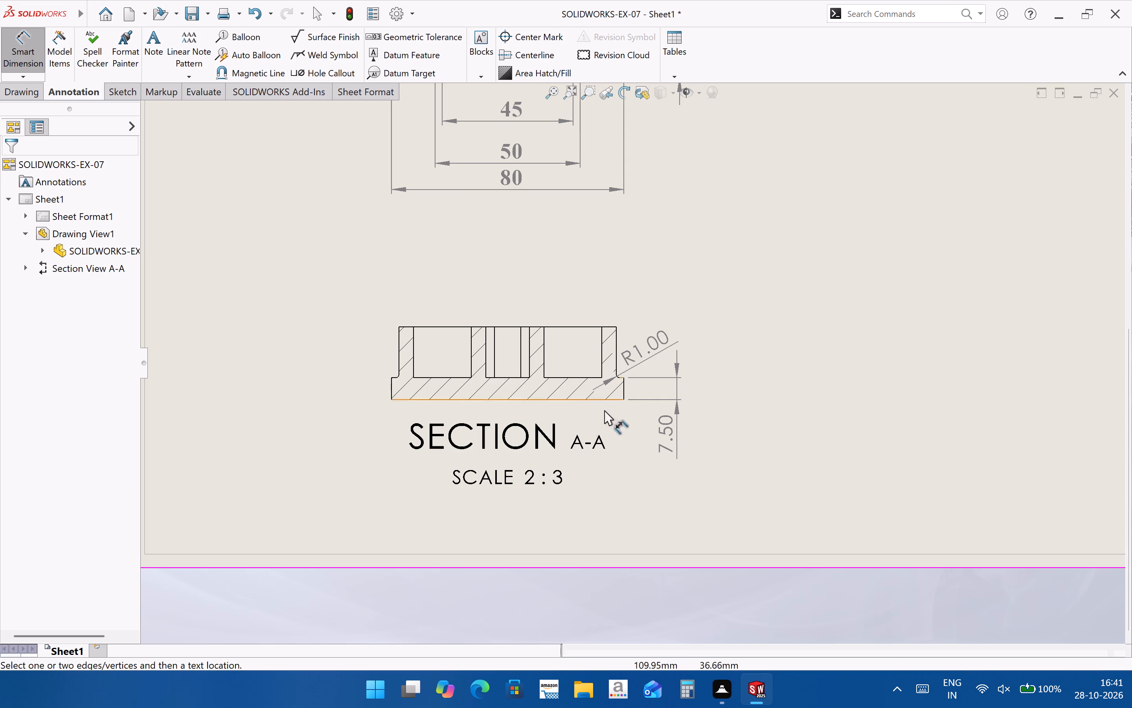
scroll(588, 418, "up", 2)
middle_click_drag(709, 387, 583, 559)
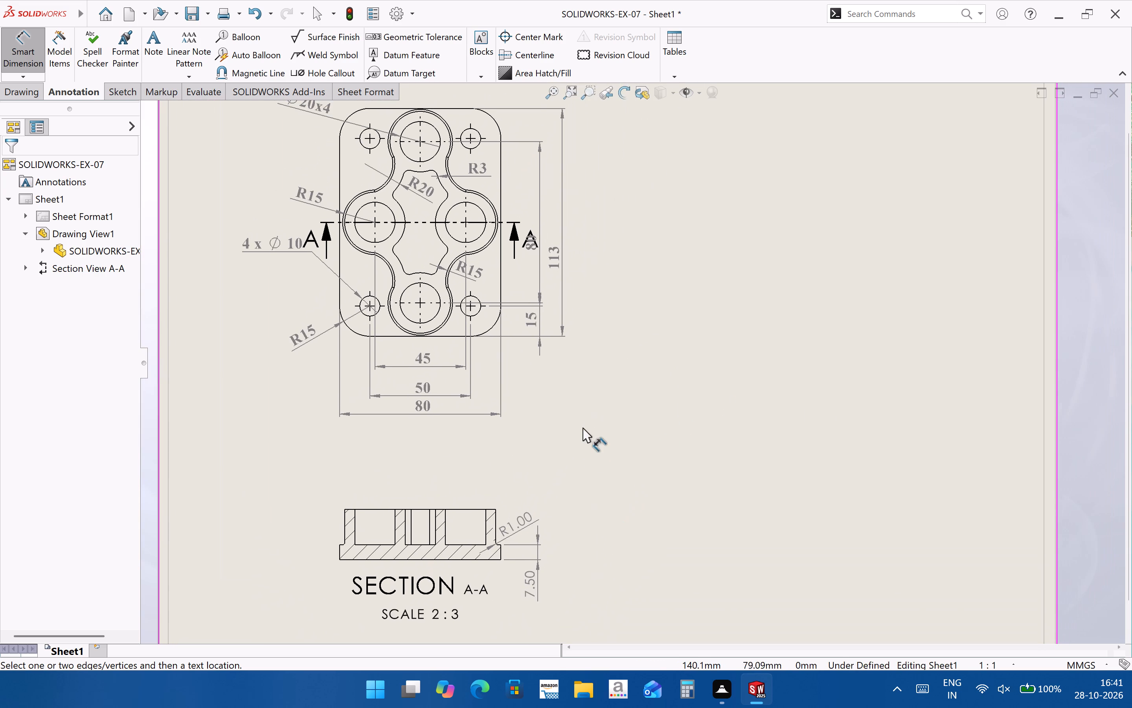
scroll(583, 428, "up", 2)
scroll(449, 303, "down", 2)
left_click_drag(388, 285, 384, 294)
left_click(771, 471)
scroll(634, 282, "down", 4)
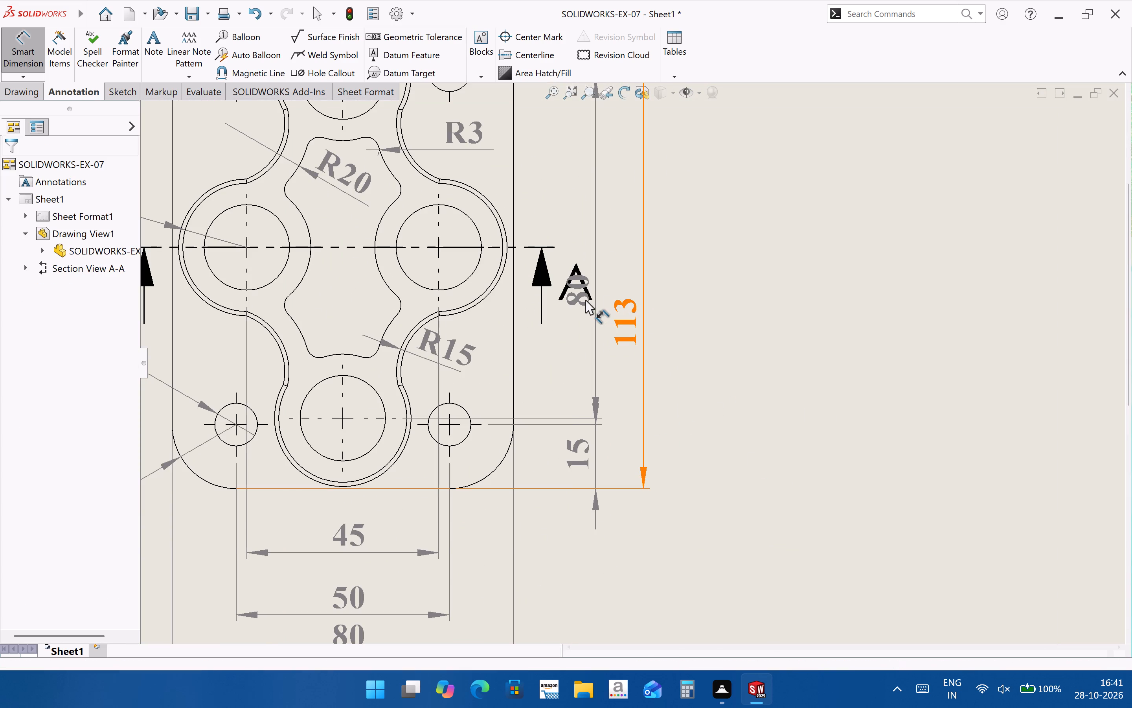
Move the 80 dimension's text up along its dimension line, clear of the section letter A beside the plate view.
left_click_drag(581, 297, 583, 230)
left_click(795, 340)
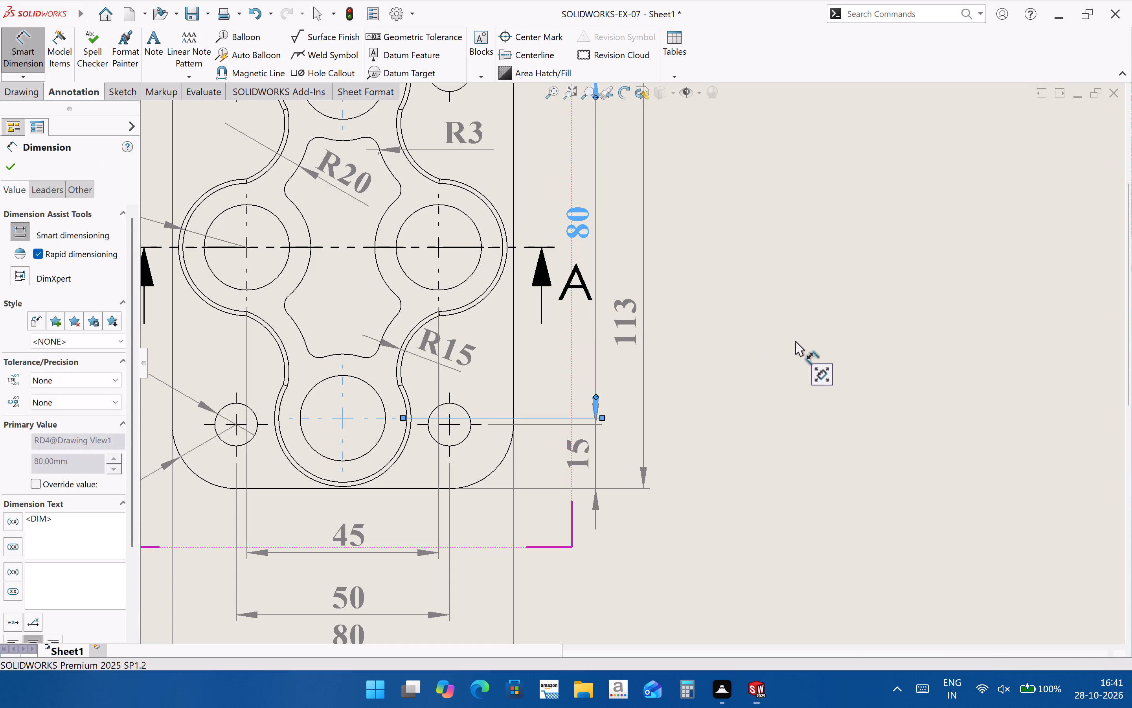
scroll(479, 343, "up", 4)
middle_click_drag(750, 477, 676, 423)
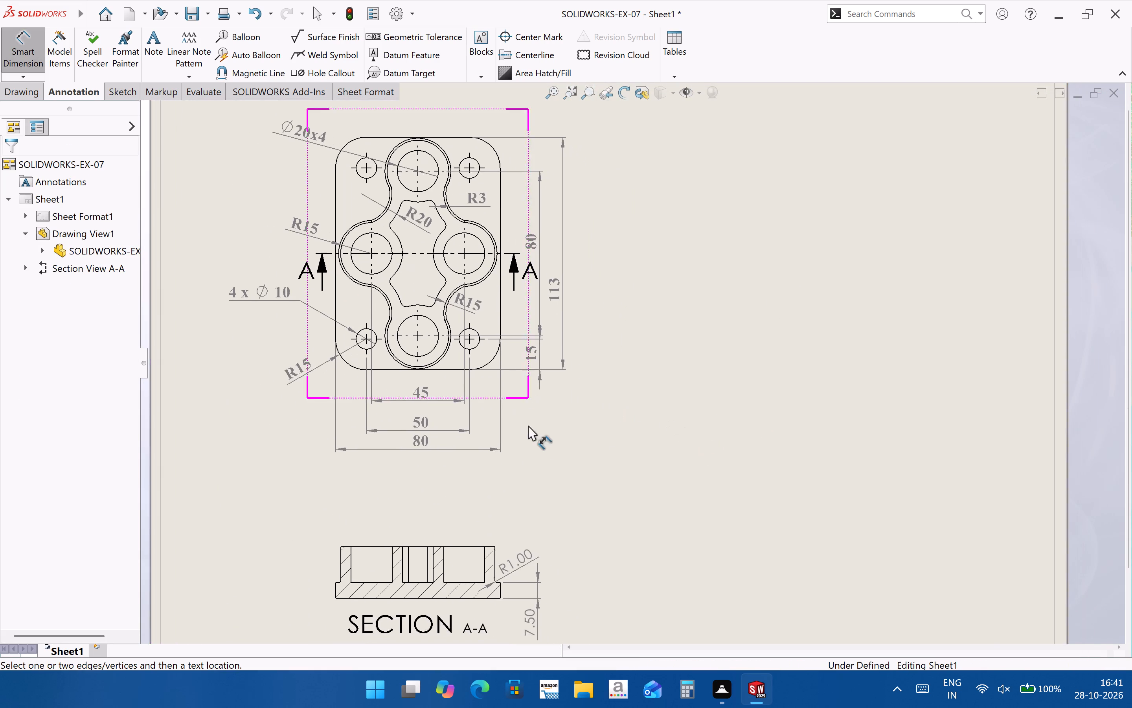
scroll(551, 445, "up", 1)
middle_click_drag(640, 500, 627, 500)
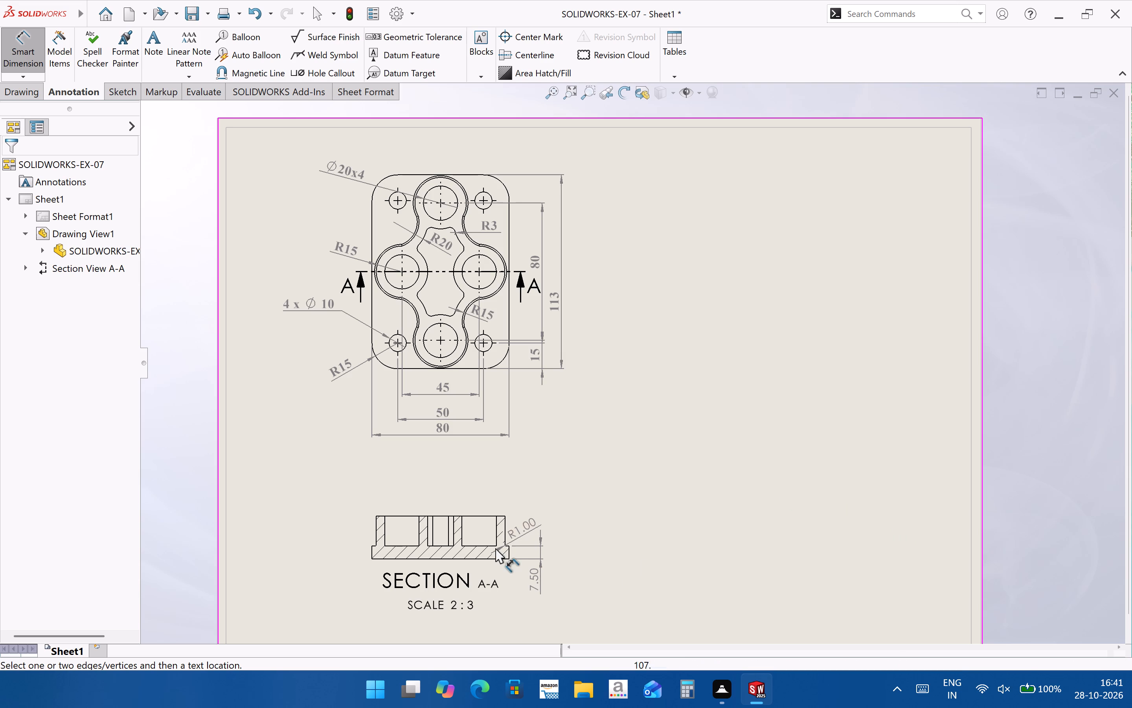
scroll(549, 395, "up", 1)
scroll(613, 465, "down", 1)
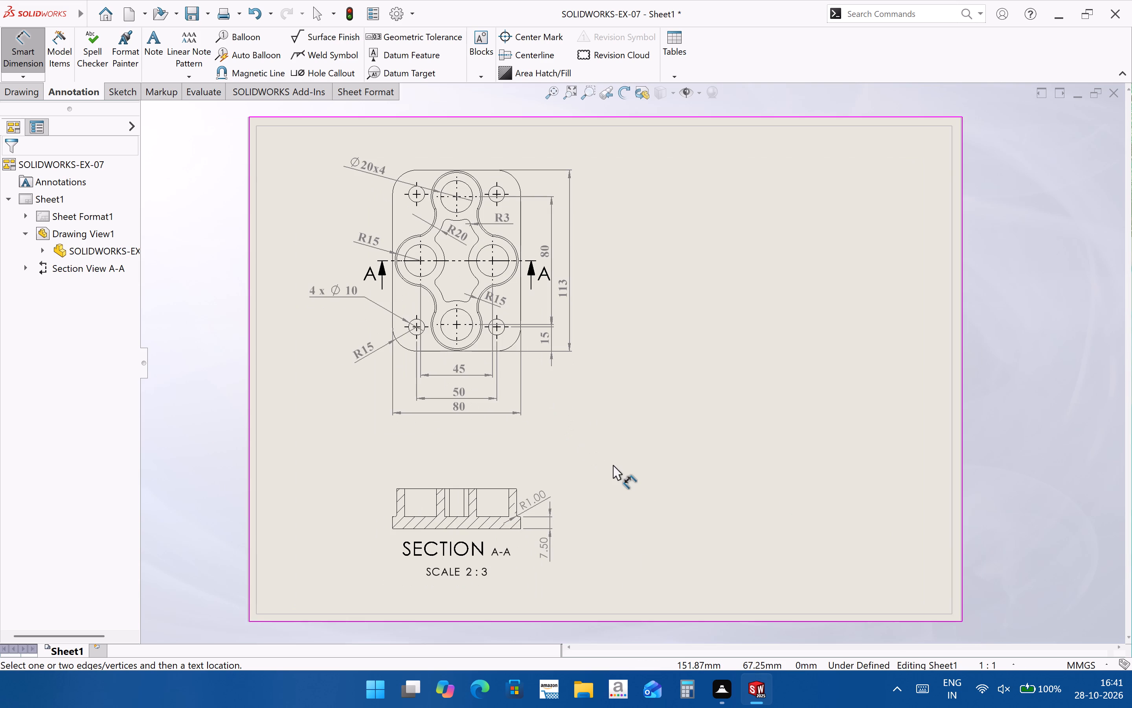
key("grave")
key("Escape")
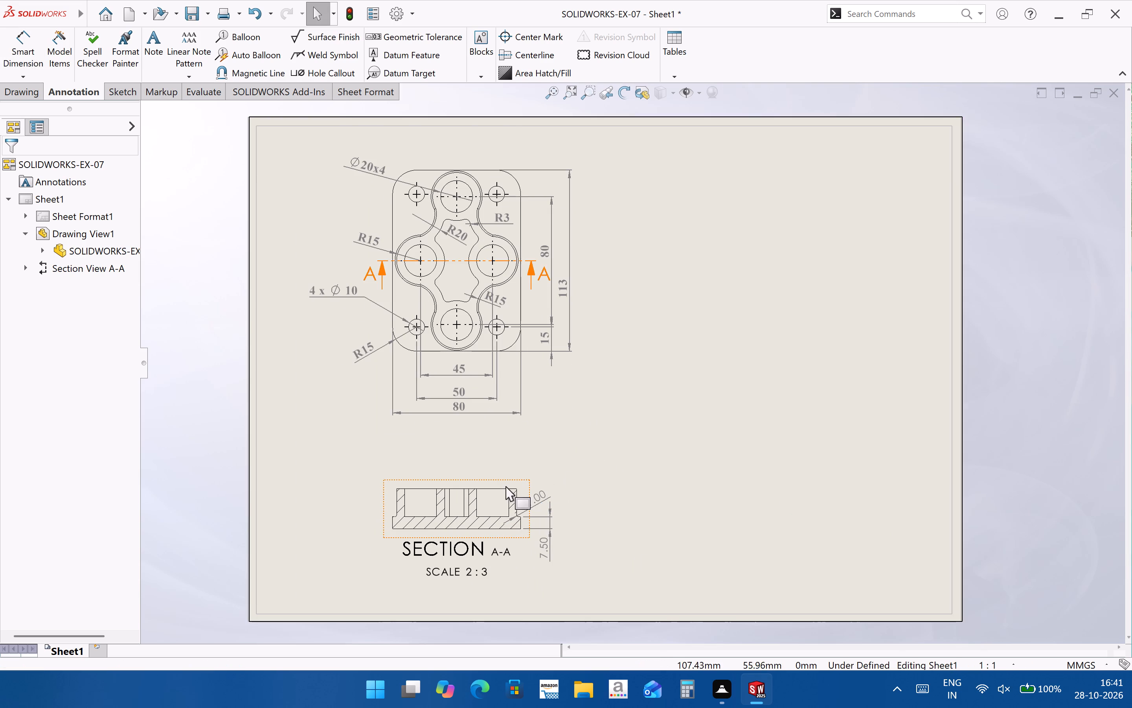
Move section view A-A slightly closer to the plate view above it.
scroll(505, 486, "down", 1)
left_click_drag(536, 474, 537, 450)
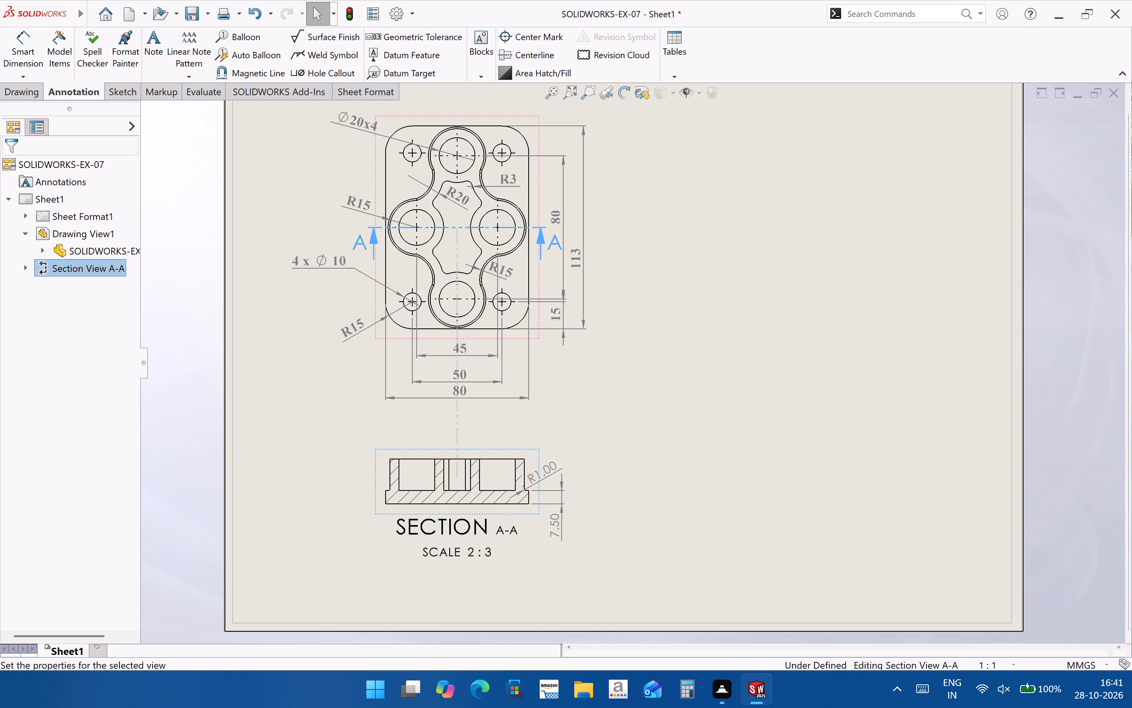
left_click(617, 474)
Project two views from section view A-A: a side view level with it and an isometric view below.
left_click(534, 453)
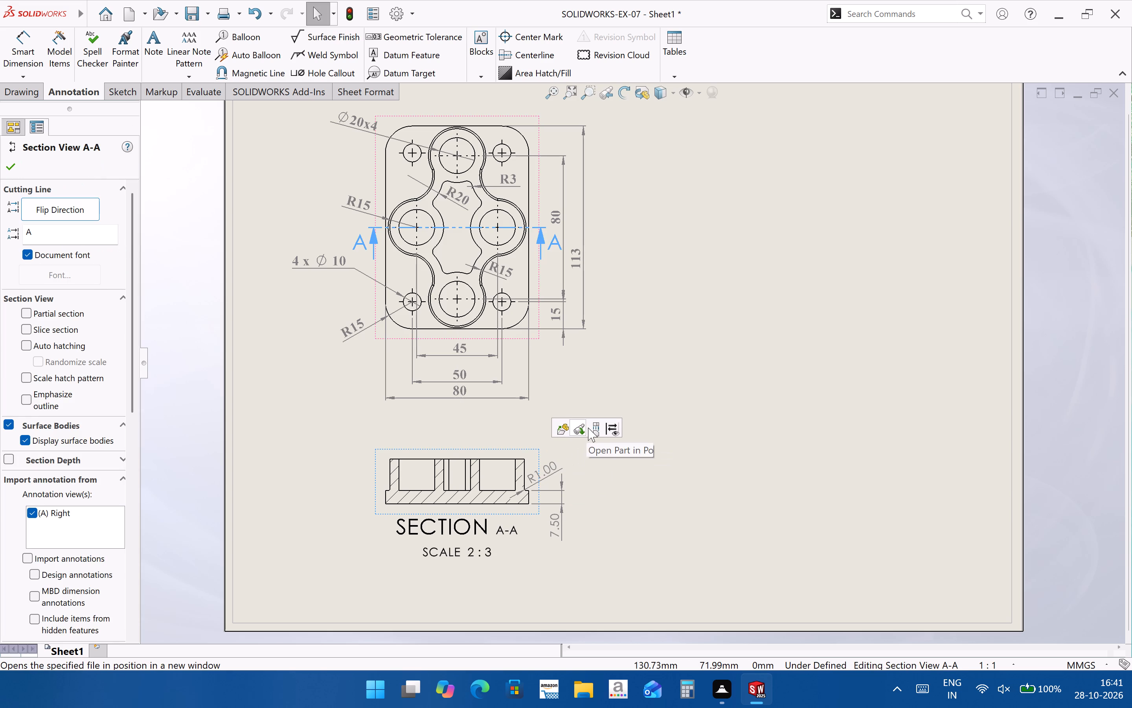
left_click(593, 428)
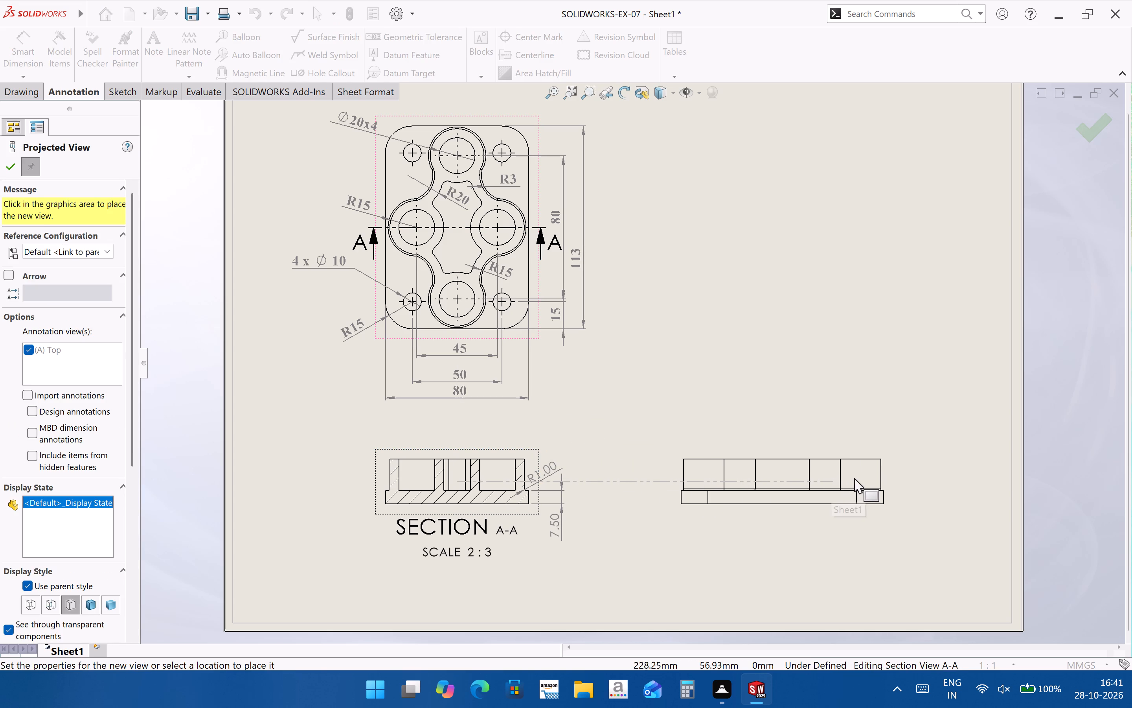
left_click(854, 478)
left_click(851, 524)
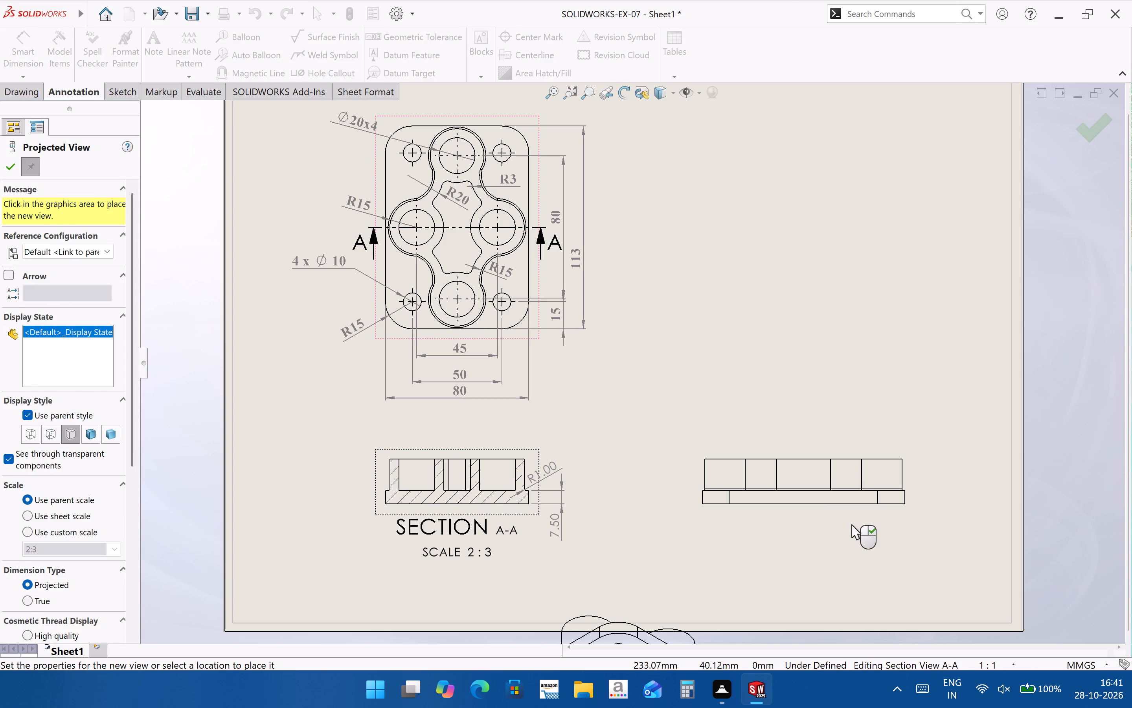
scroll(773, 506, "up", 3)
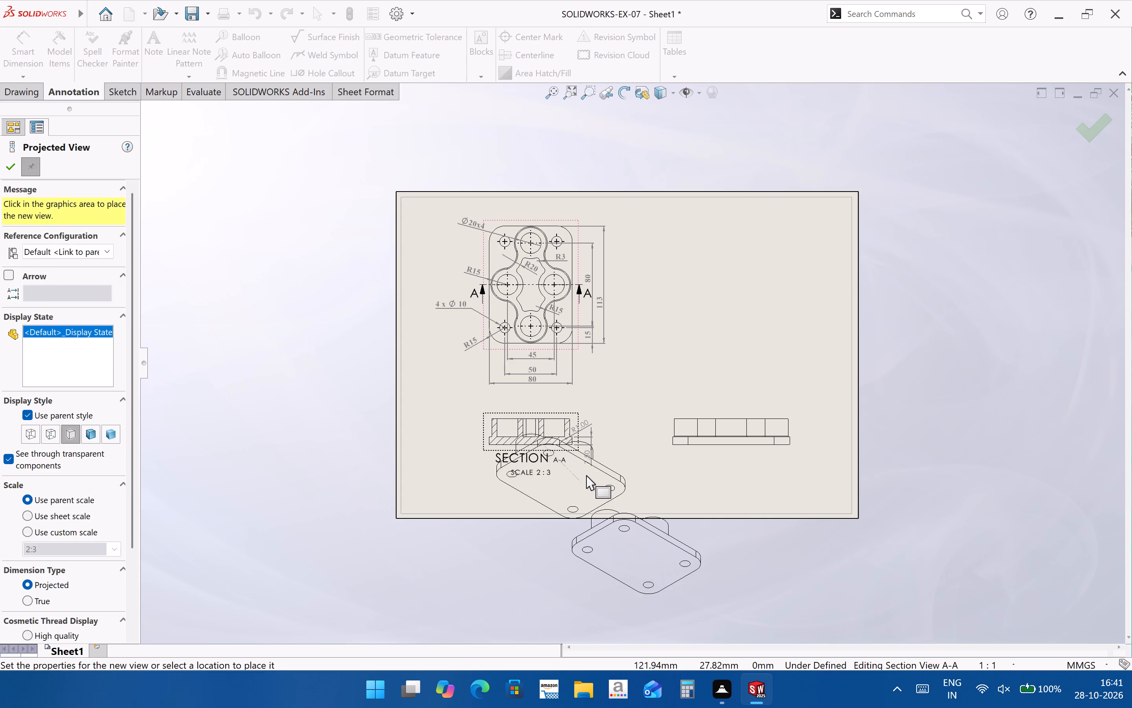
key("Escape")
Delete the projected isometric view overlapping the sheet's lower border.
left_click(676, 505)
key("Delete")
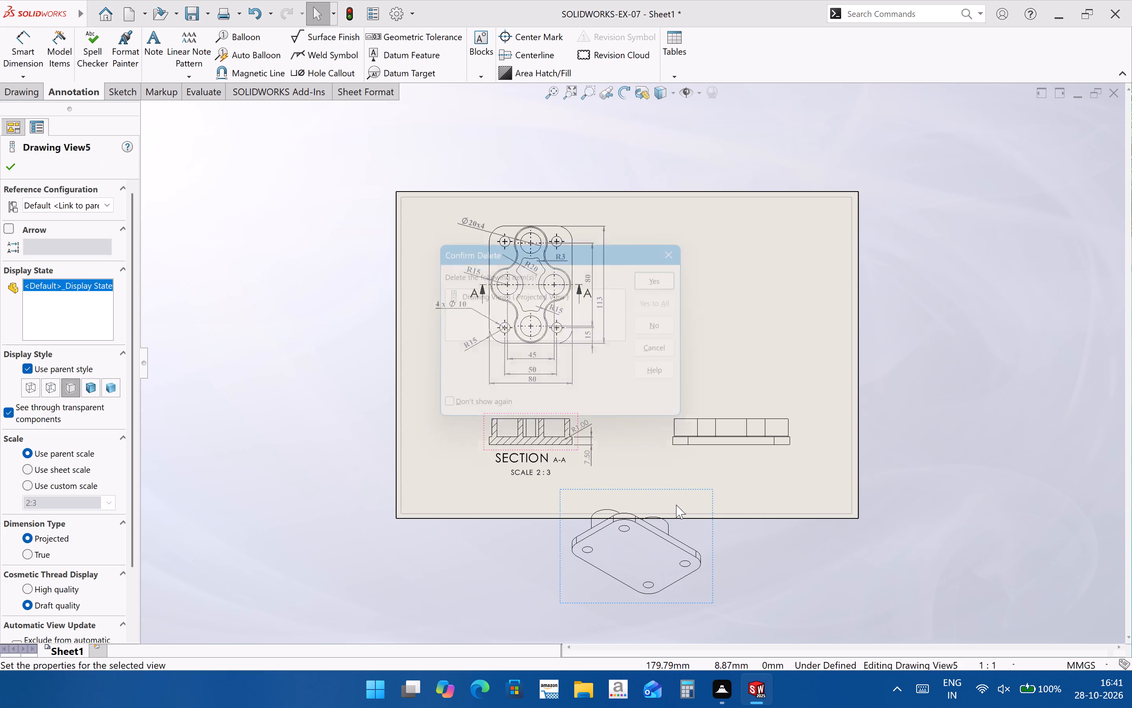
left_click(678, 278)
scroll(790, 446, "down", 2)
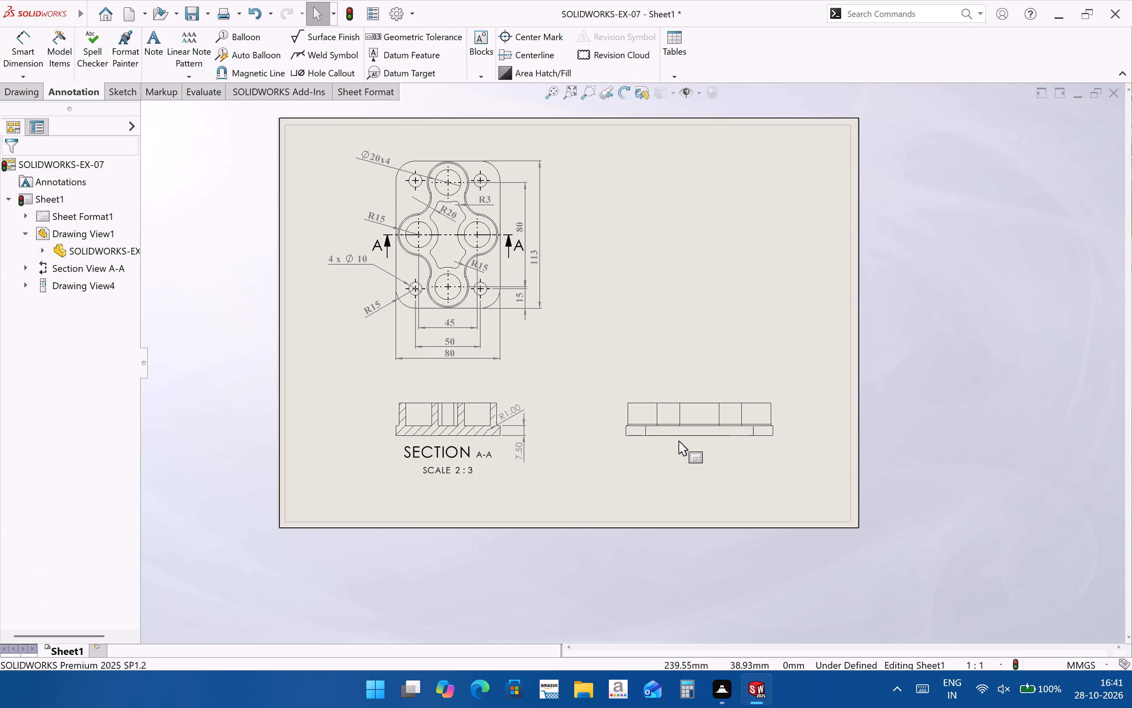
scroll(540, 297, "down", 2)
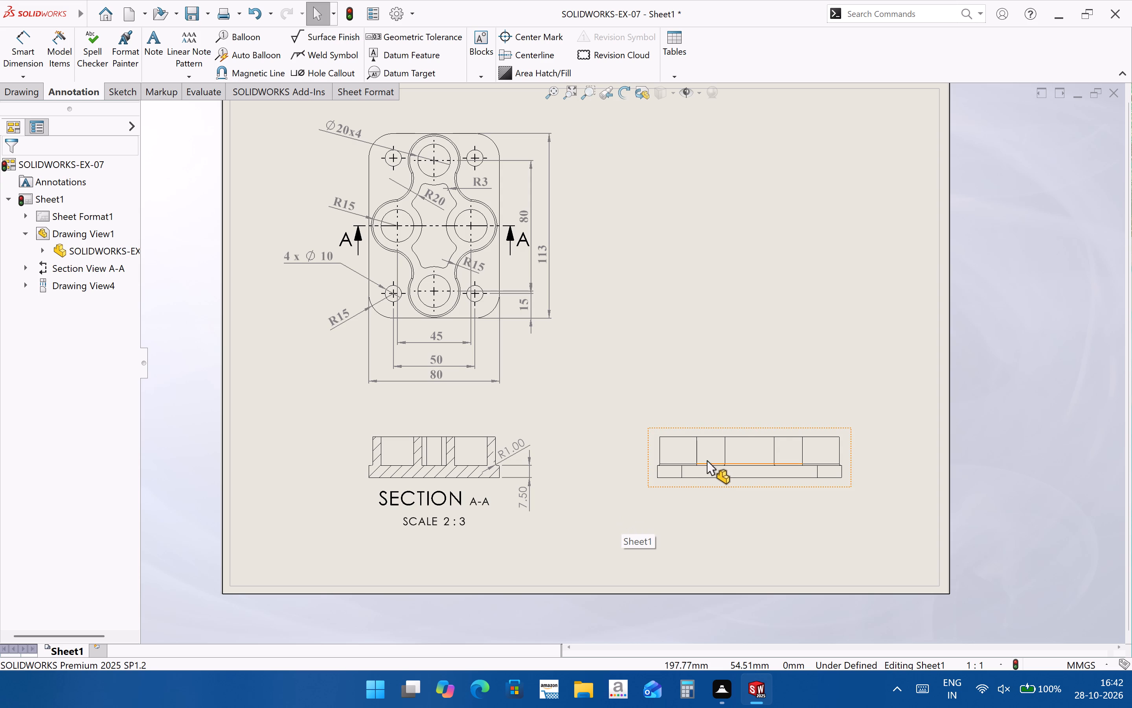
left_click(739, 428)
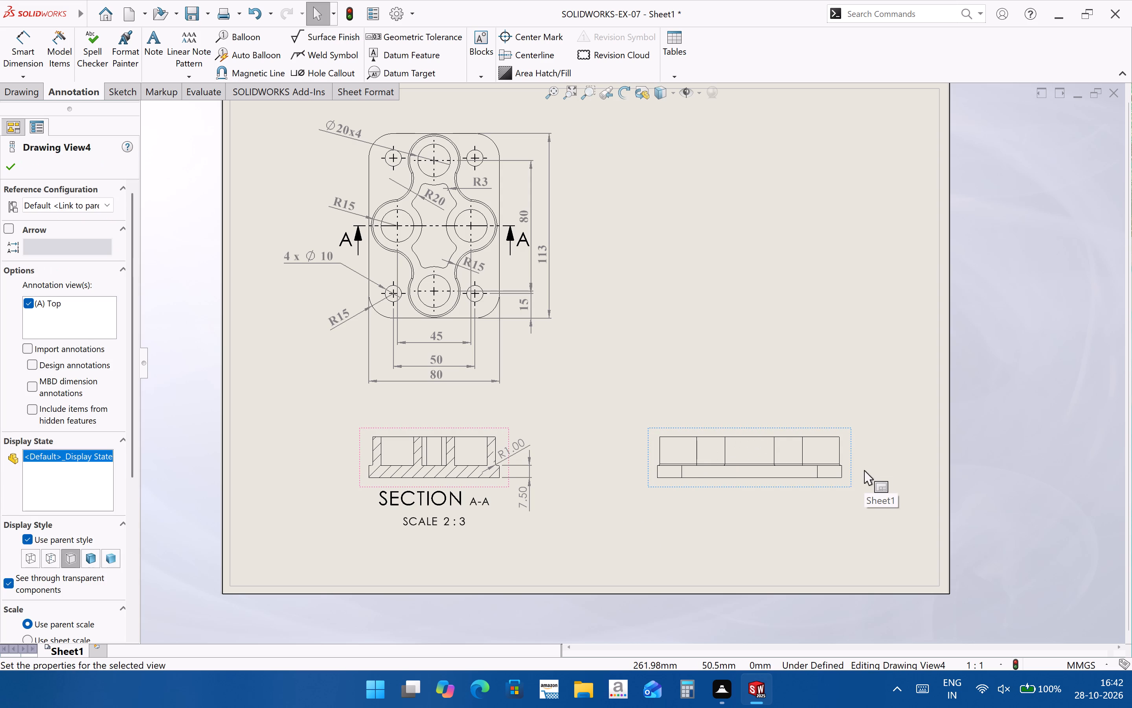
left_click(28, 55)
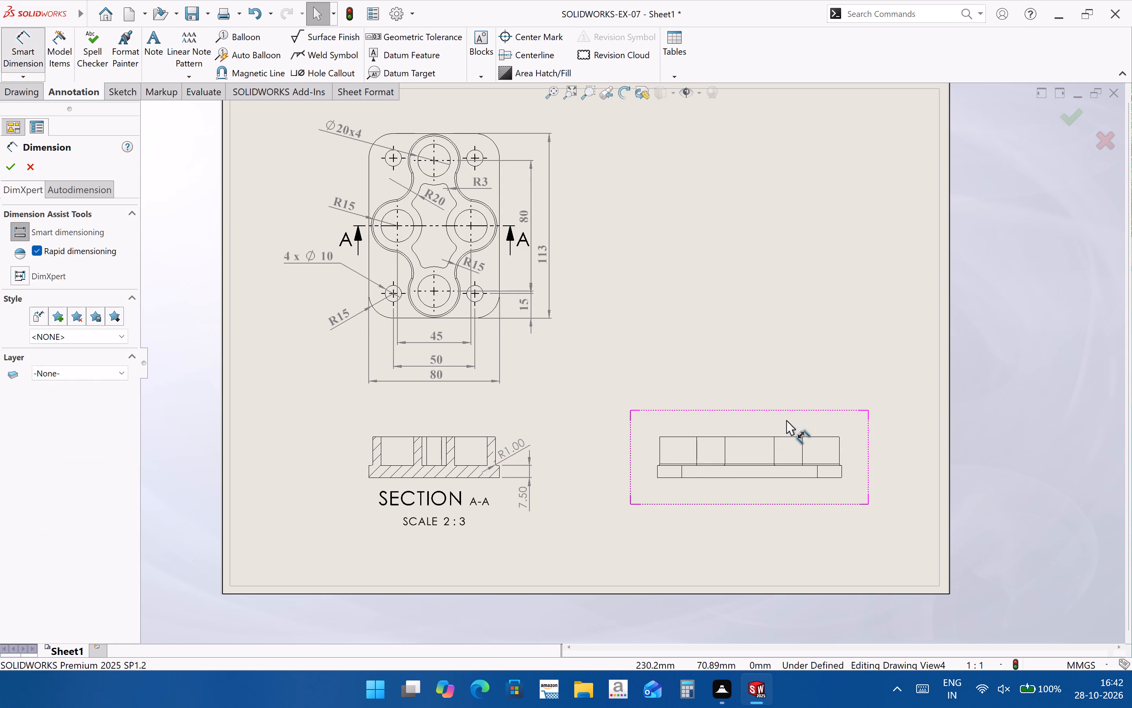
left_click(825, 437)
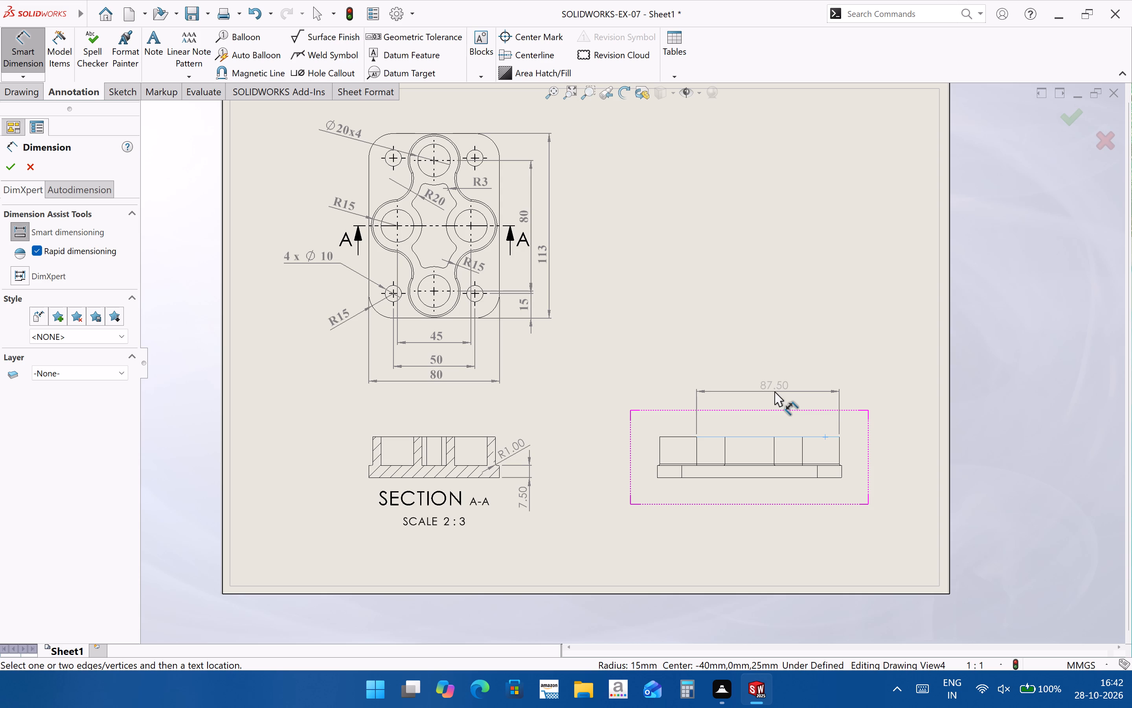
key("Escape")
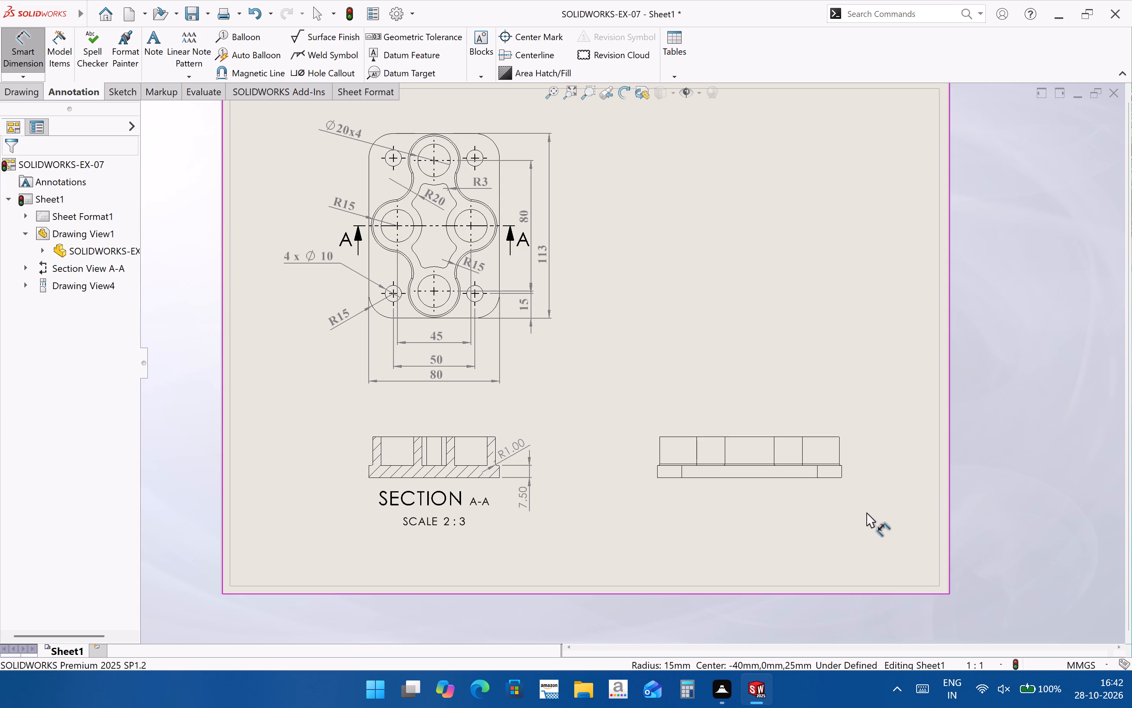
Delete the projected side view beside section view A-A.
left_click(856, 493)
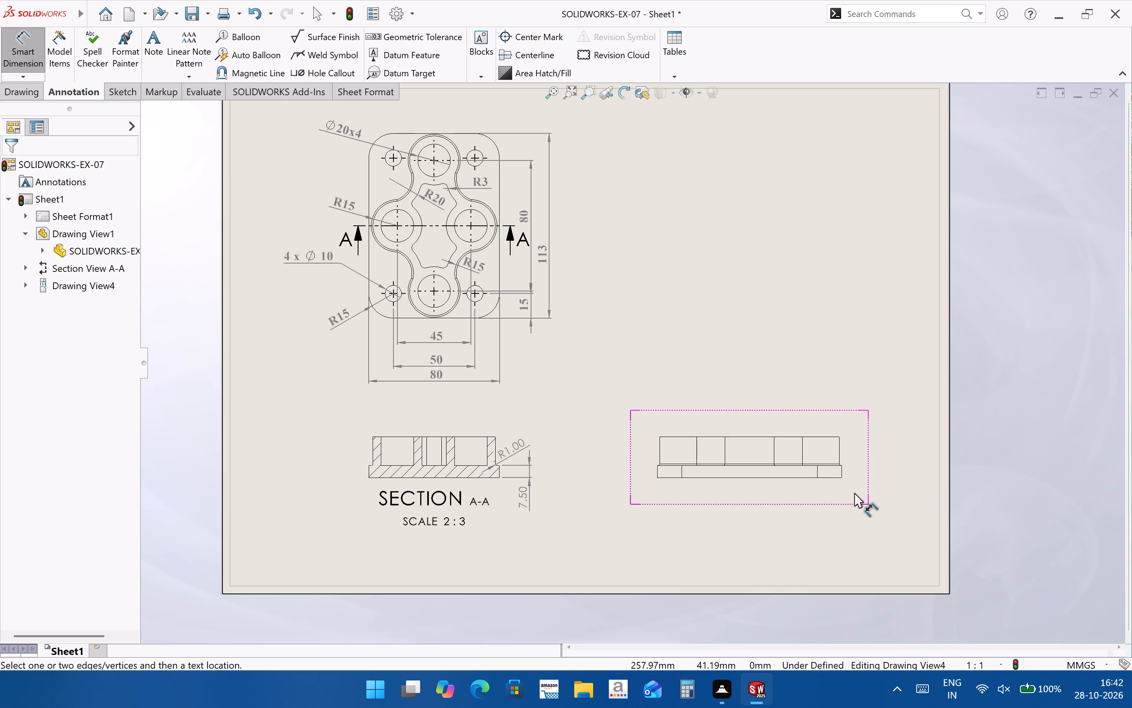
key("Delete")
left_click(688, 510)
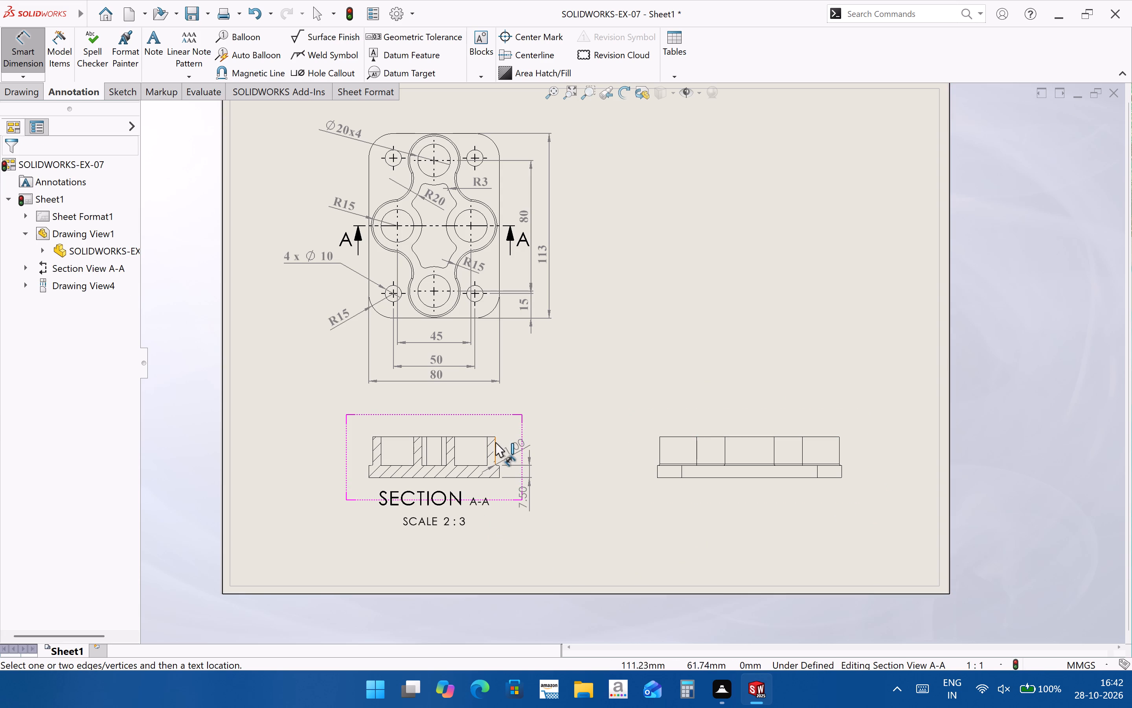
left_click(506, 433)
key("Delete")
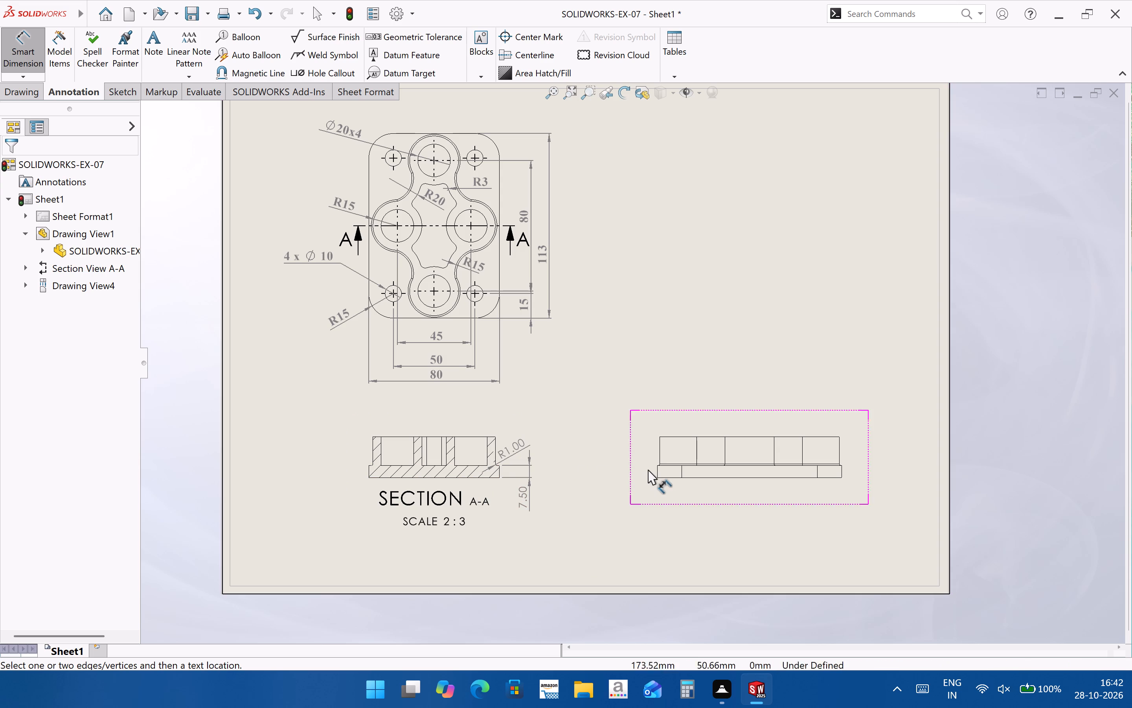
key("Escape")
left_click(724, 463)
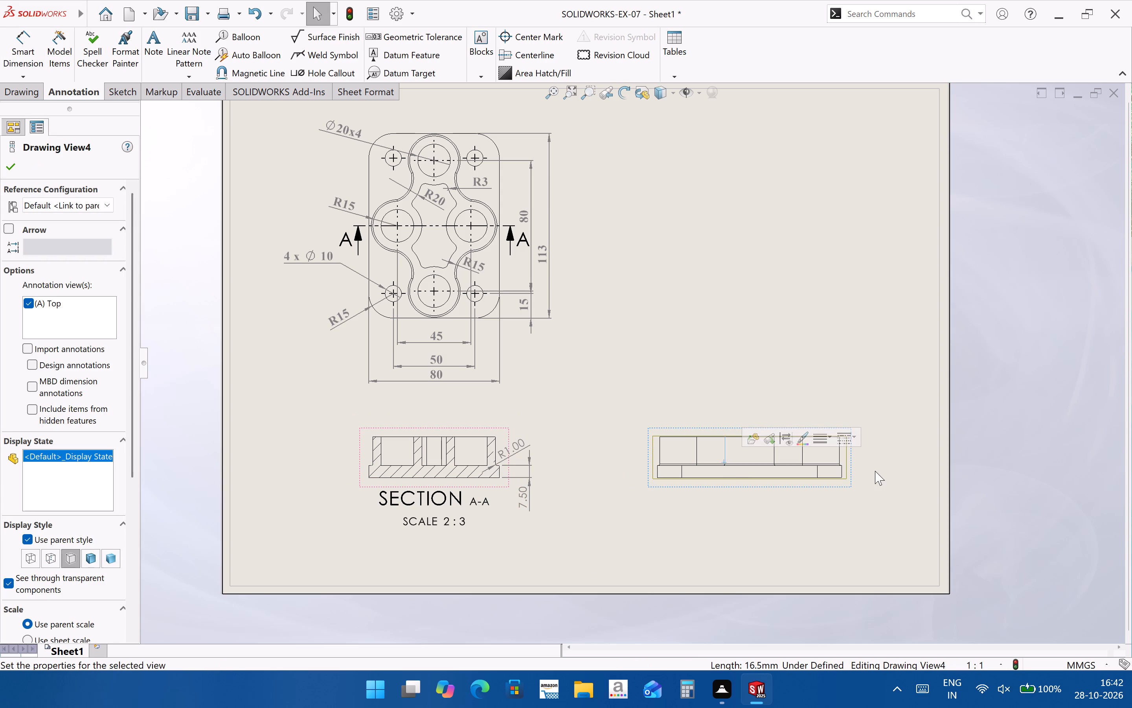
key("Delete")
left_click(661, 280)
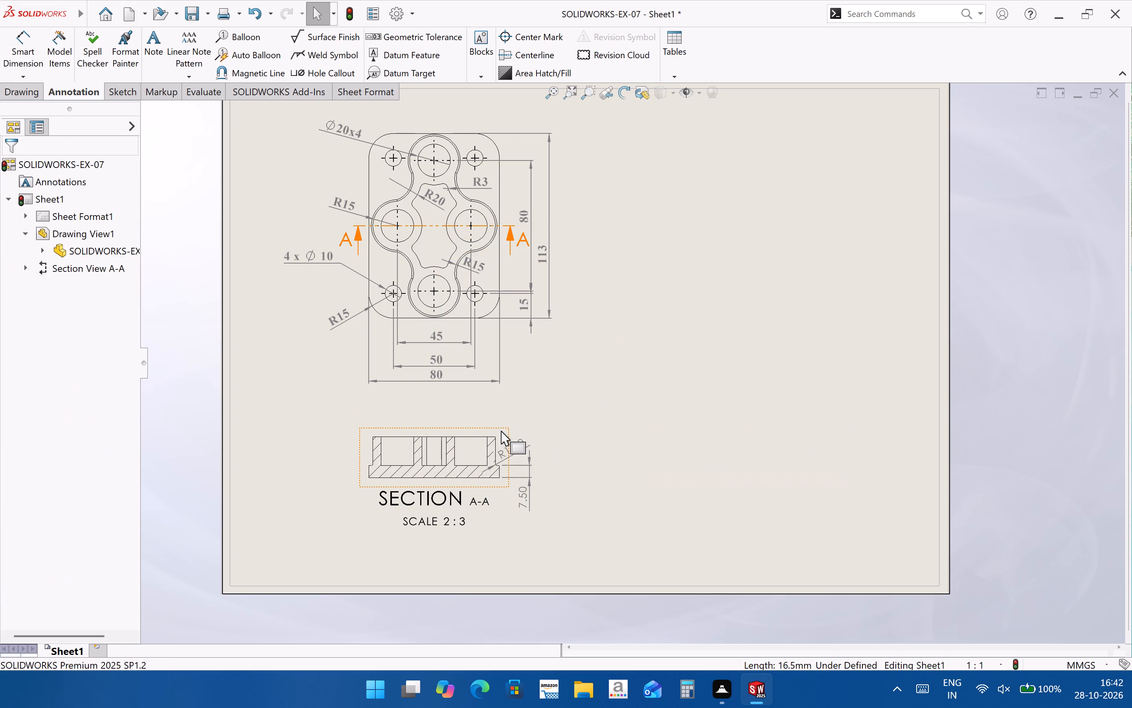
Delete section view A-A from the sheet.
left_click(501, 431)
key("Delete")
left_click(670, 284)
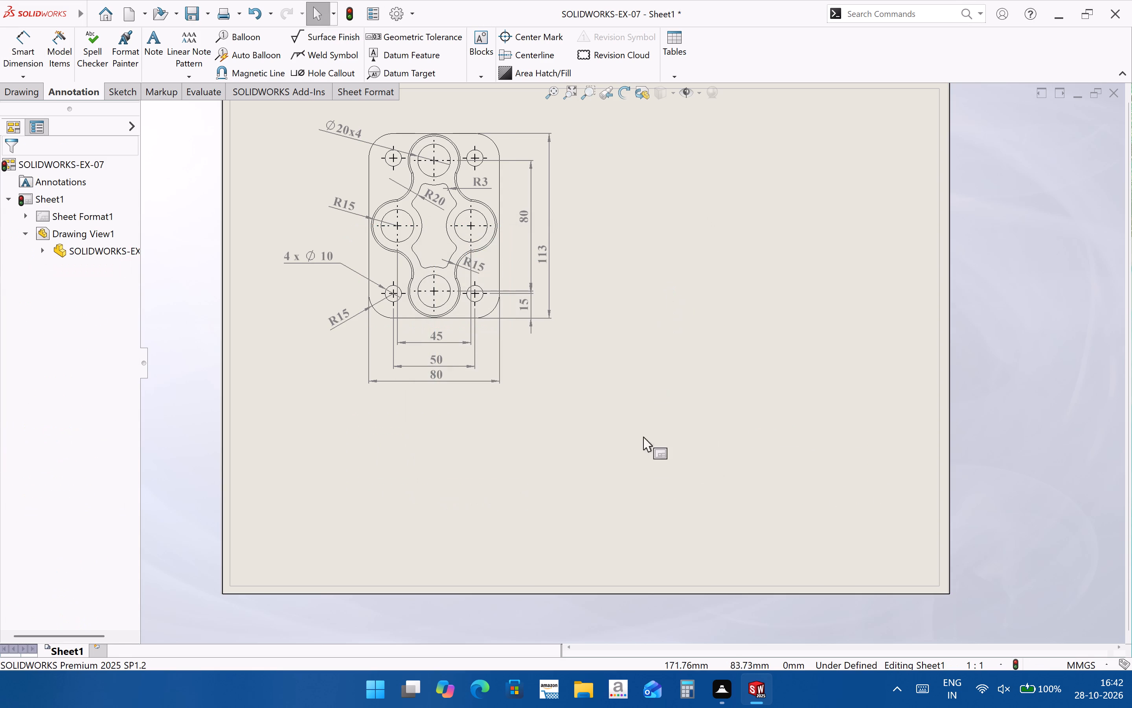
Create a projected view from the plate view and place it directly below the plate's dimensions.
left_click(500, 305)
left_click(740, 469)
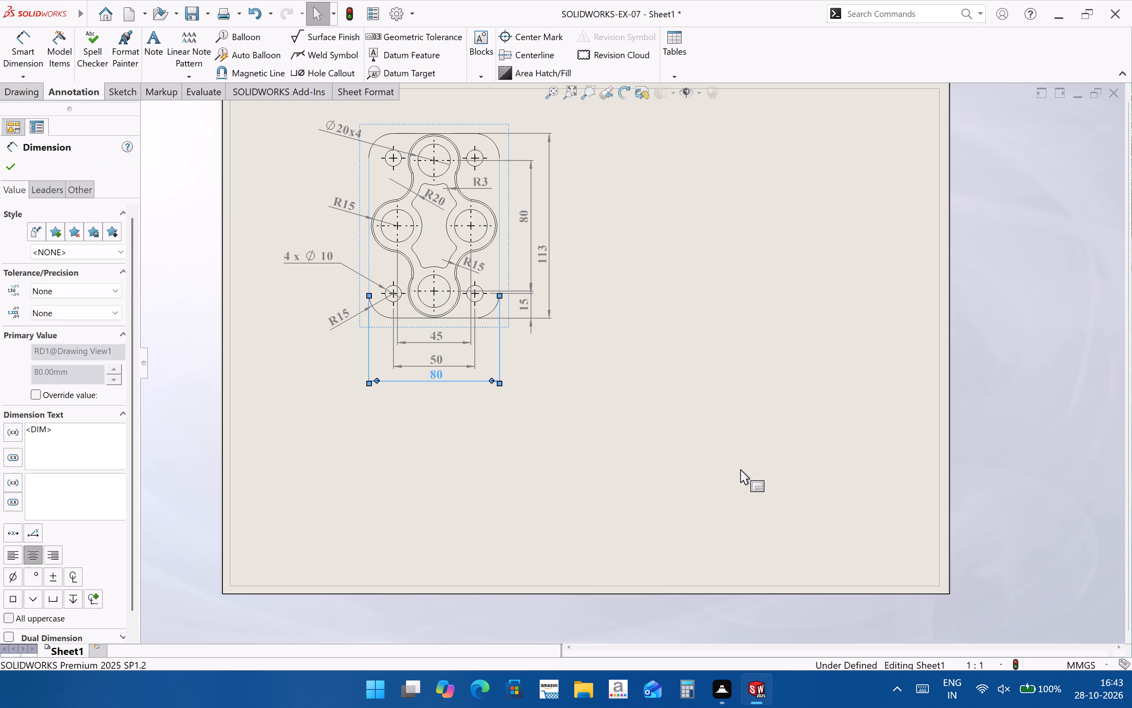
left_click(507, 249)
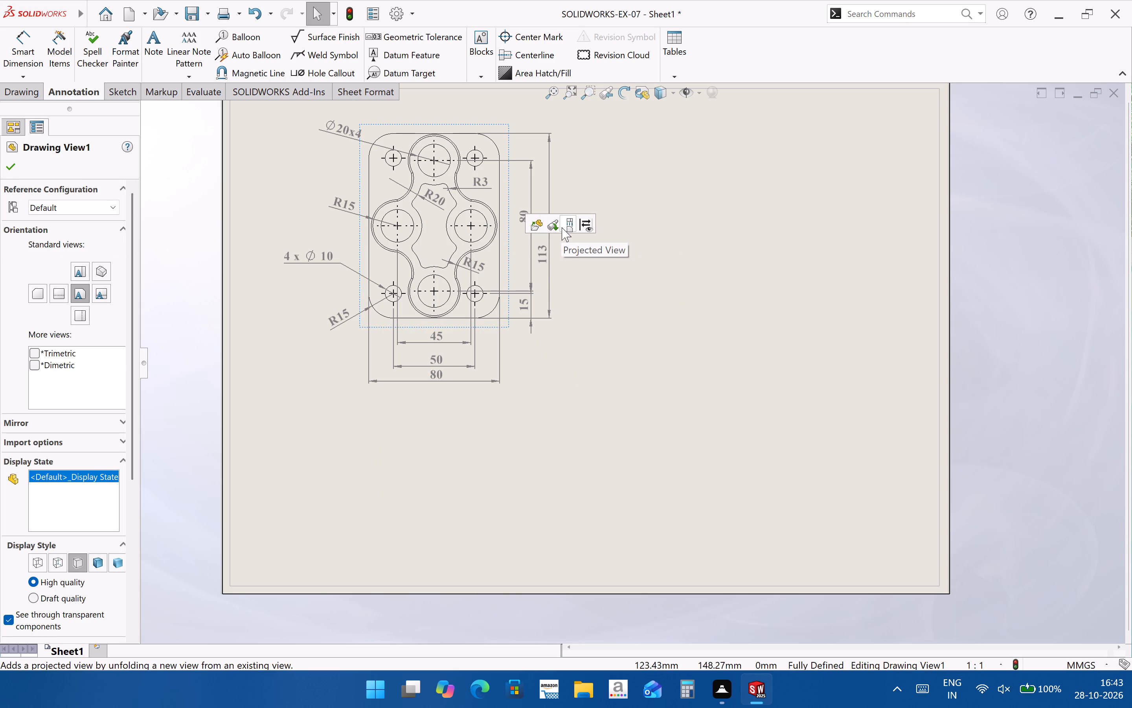
left_click(567, 226)
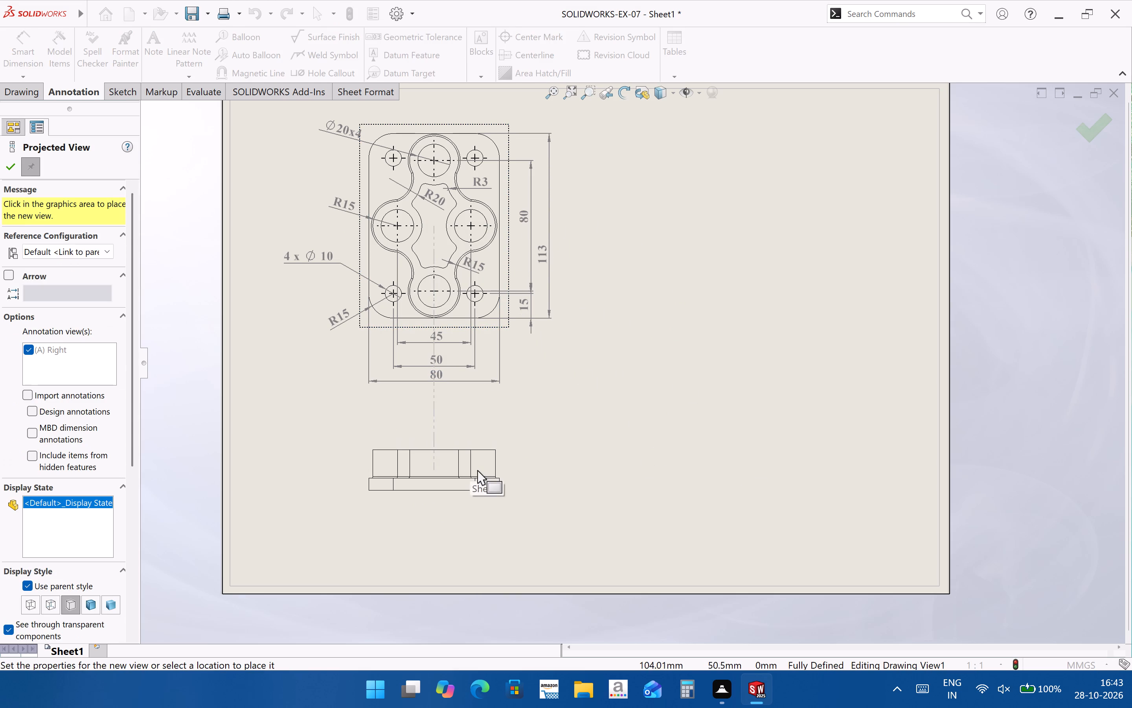
left_click(477, 470)
left_click(589, 497)
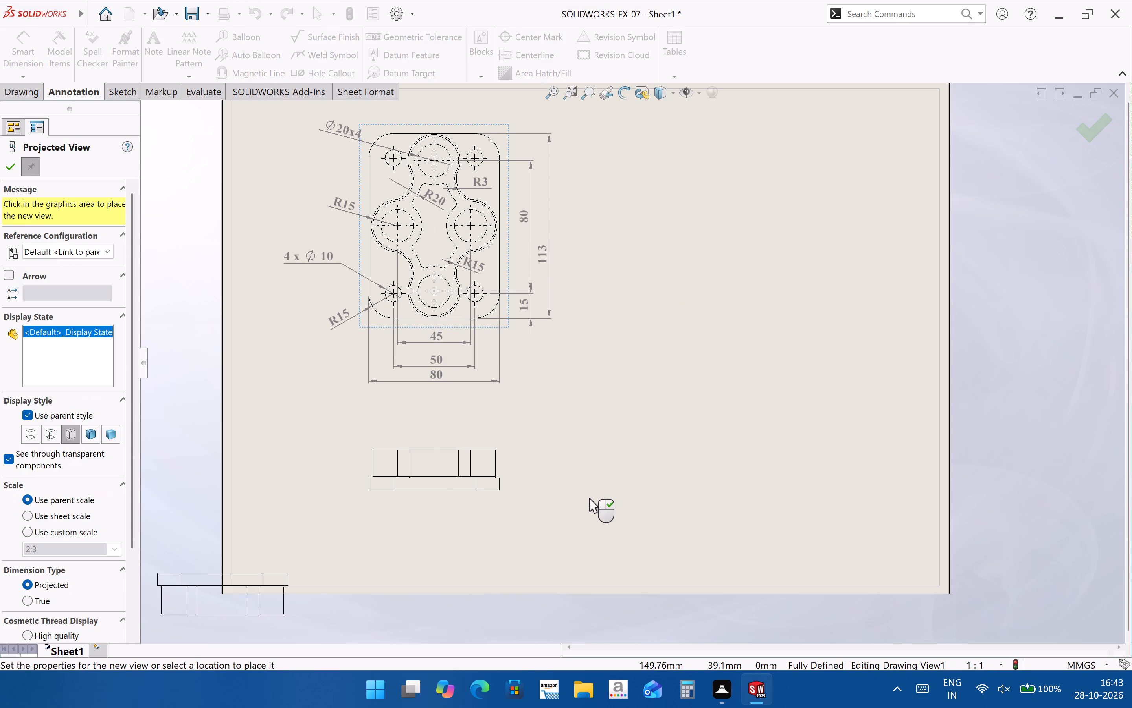
key("Escape")
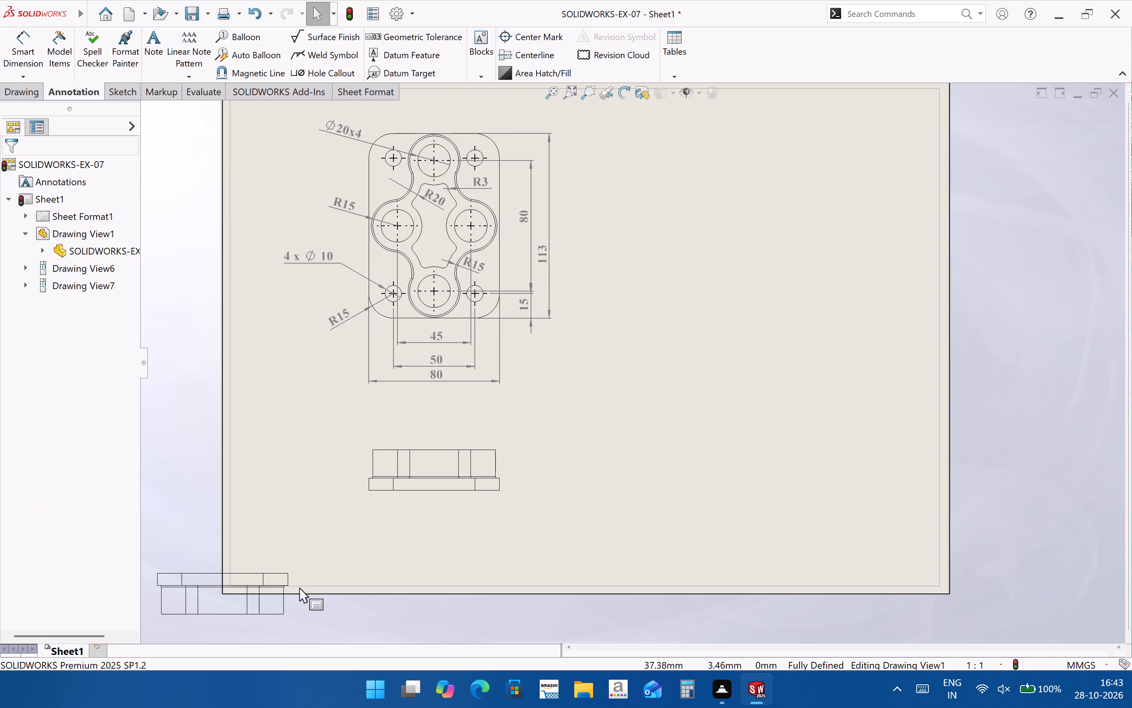
Delete the stray projected view at the sheet's lower-left corner.
left_click(292, 589)
key("Delete")
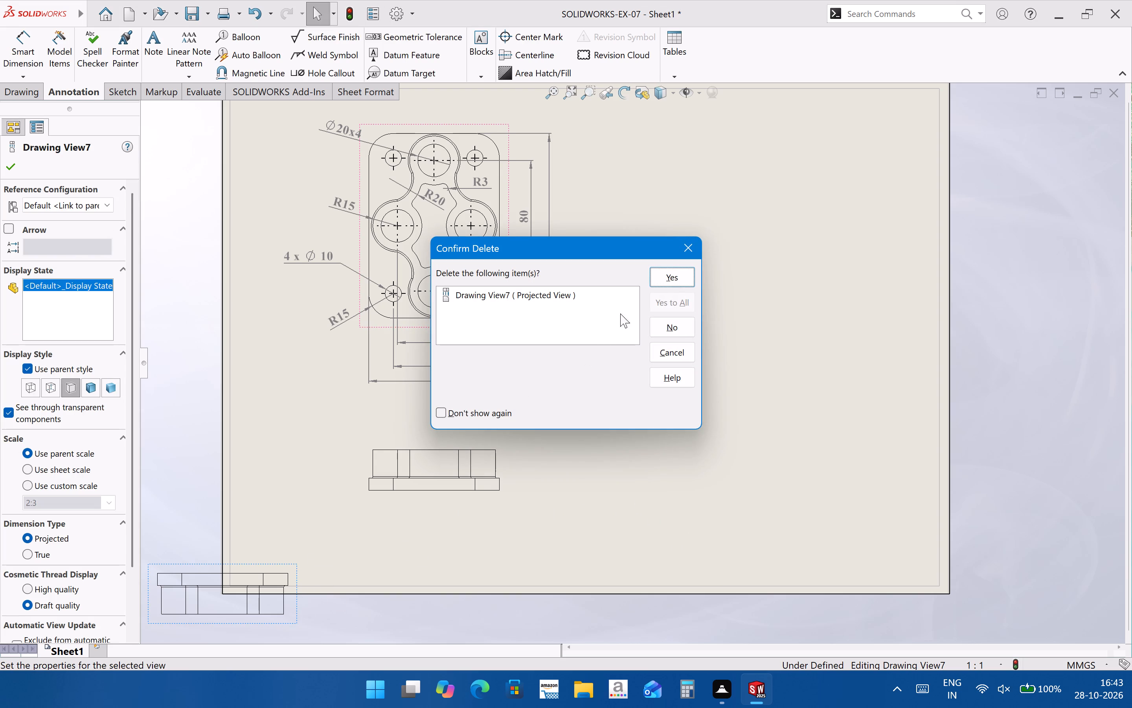
left_click(668, 284)
Set the display style of the projected view below the plate to Hidden Lines Visible.
scroll(667, 468, "up", 3)
scroll(579, 409, "down", 3)
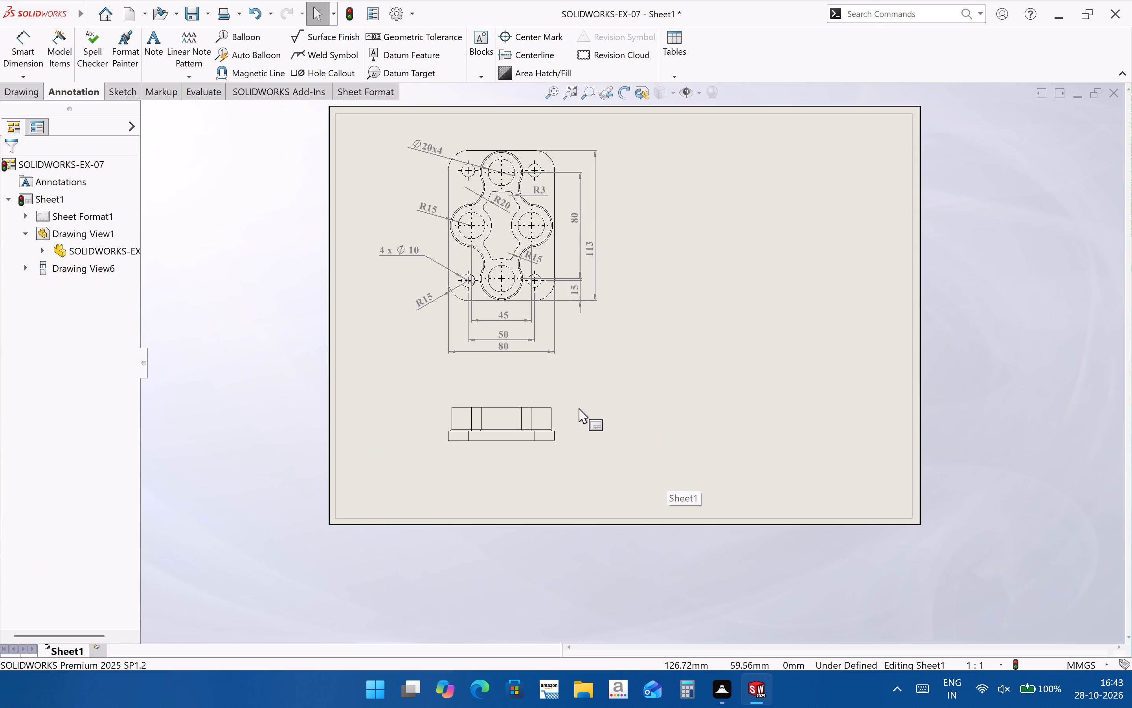
middle_click_drag(579, 408, 573, 455)
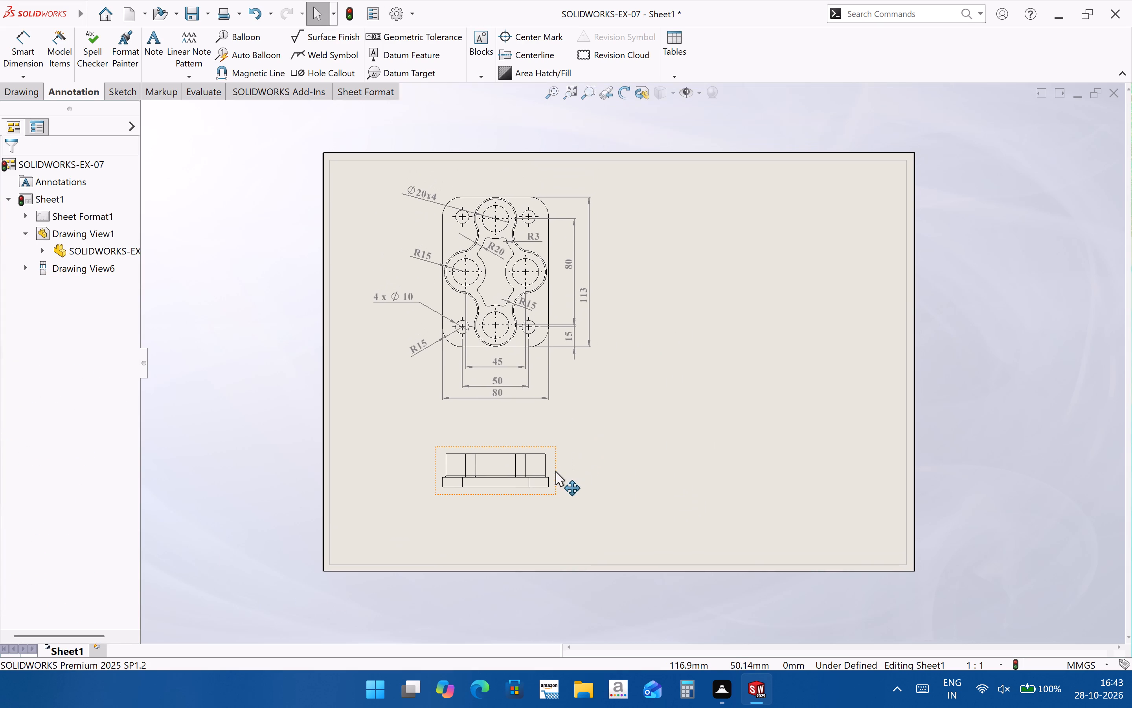
left_click(555, 471)
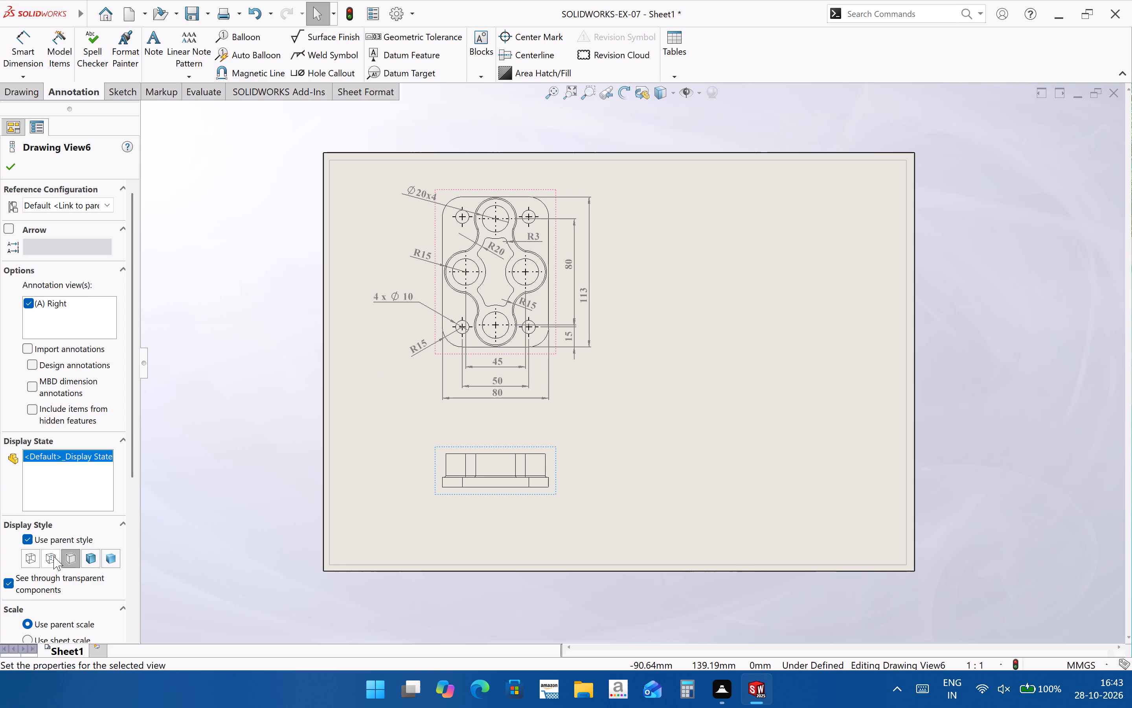
left_click(53, 556)
left_click(626, 490)
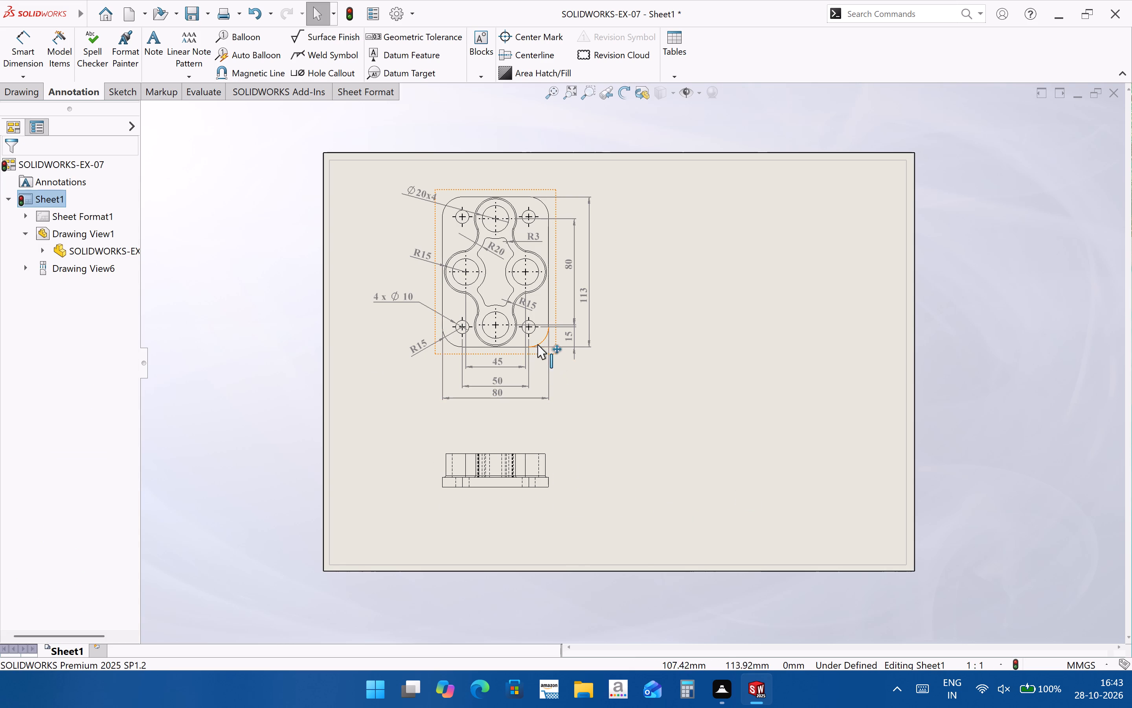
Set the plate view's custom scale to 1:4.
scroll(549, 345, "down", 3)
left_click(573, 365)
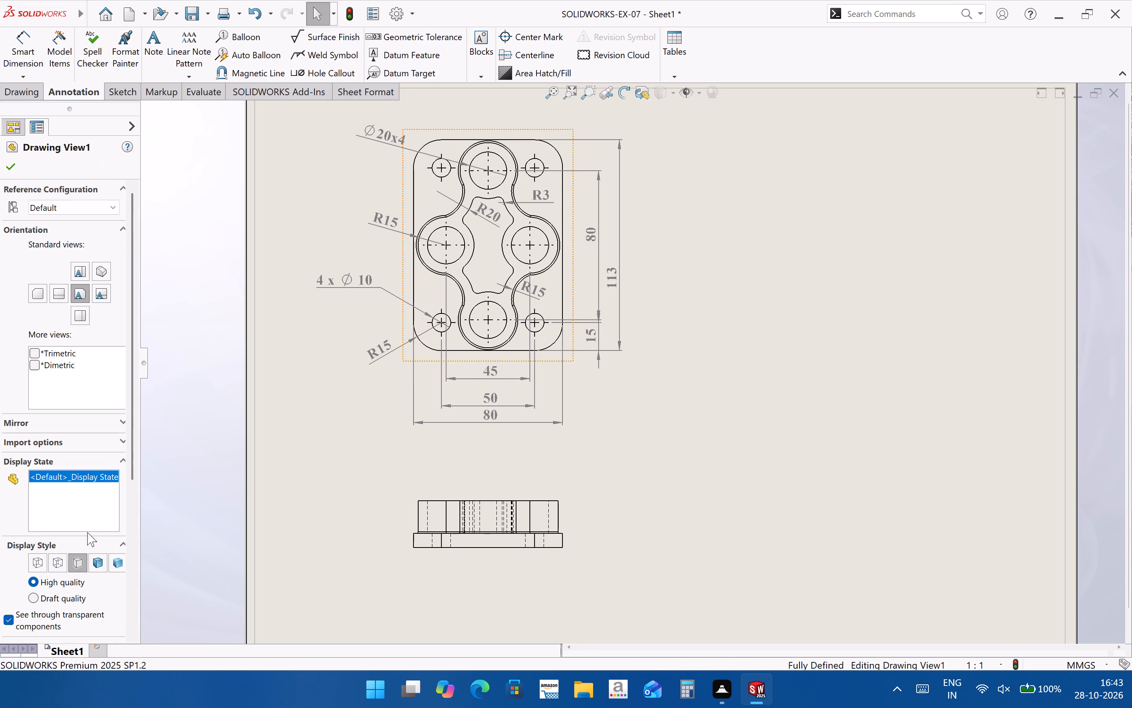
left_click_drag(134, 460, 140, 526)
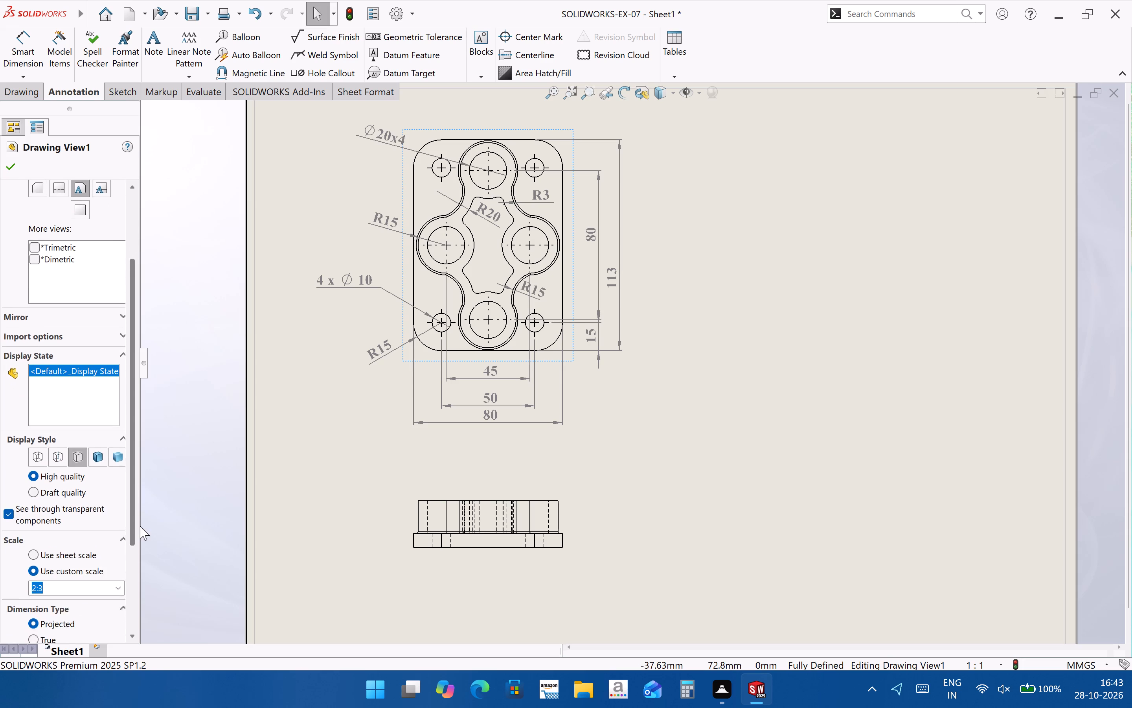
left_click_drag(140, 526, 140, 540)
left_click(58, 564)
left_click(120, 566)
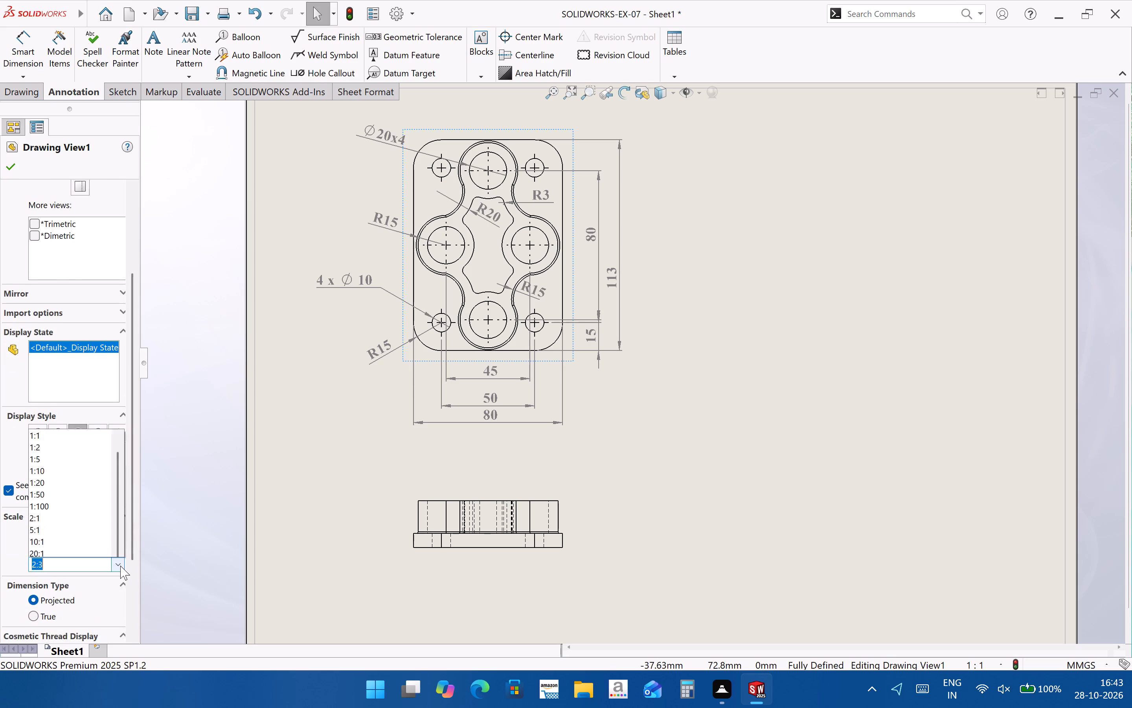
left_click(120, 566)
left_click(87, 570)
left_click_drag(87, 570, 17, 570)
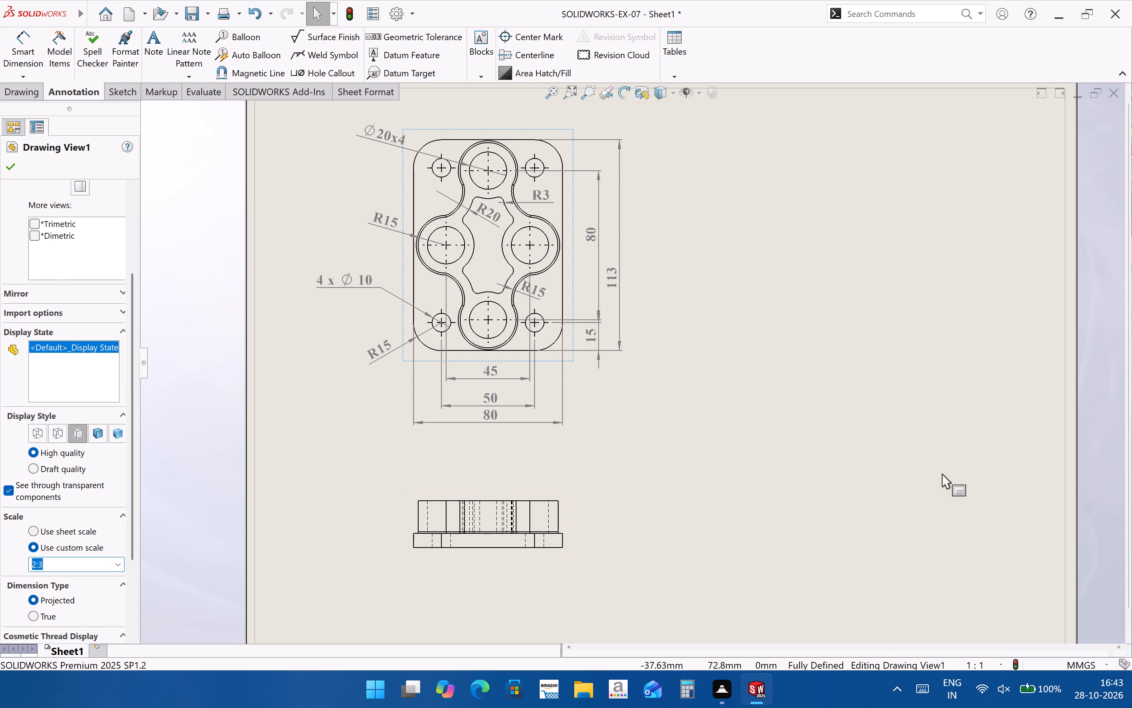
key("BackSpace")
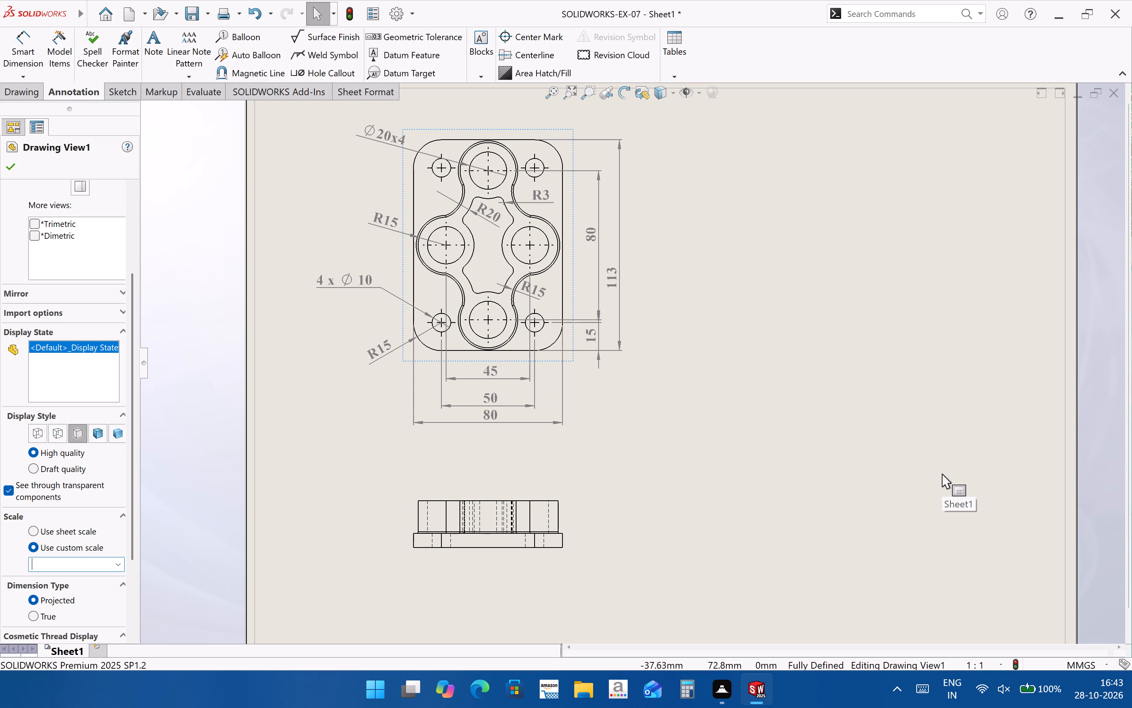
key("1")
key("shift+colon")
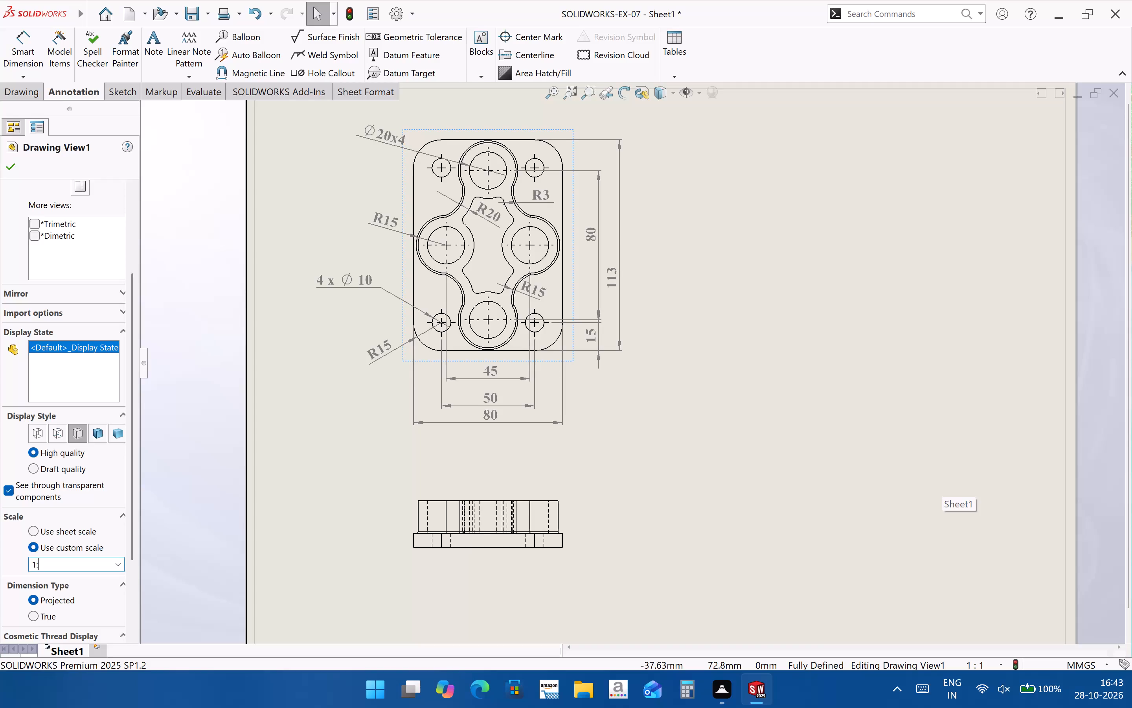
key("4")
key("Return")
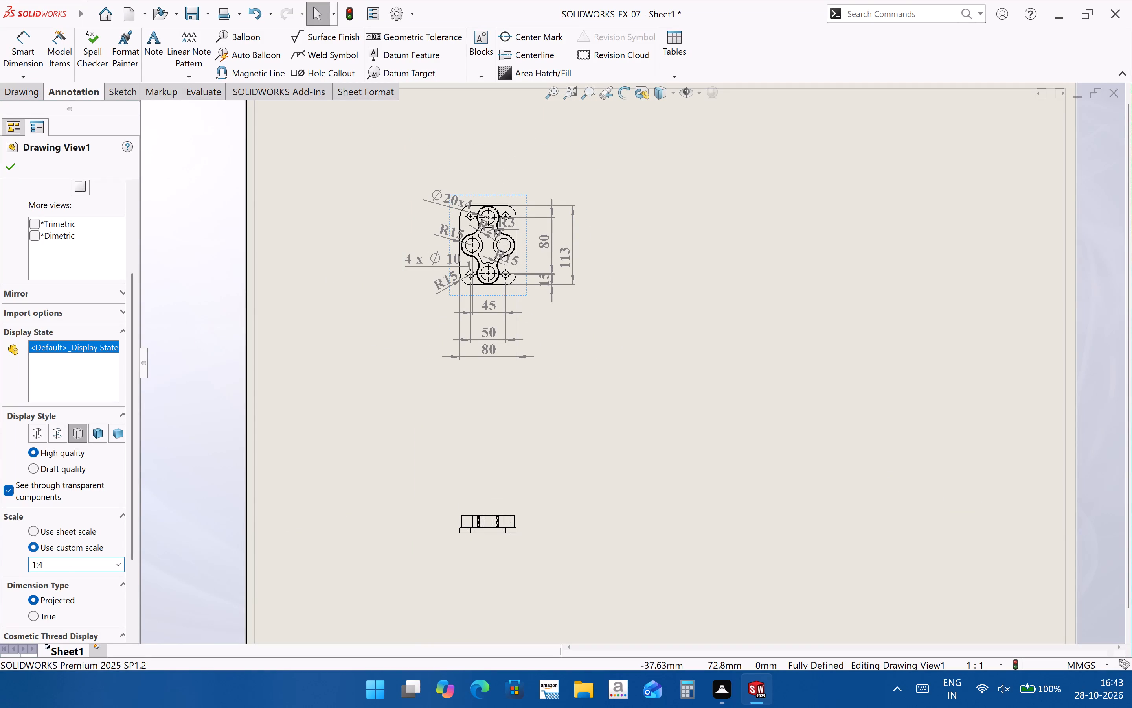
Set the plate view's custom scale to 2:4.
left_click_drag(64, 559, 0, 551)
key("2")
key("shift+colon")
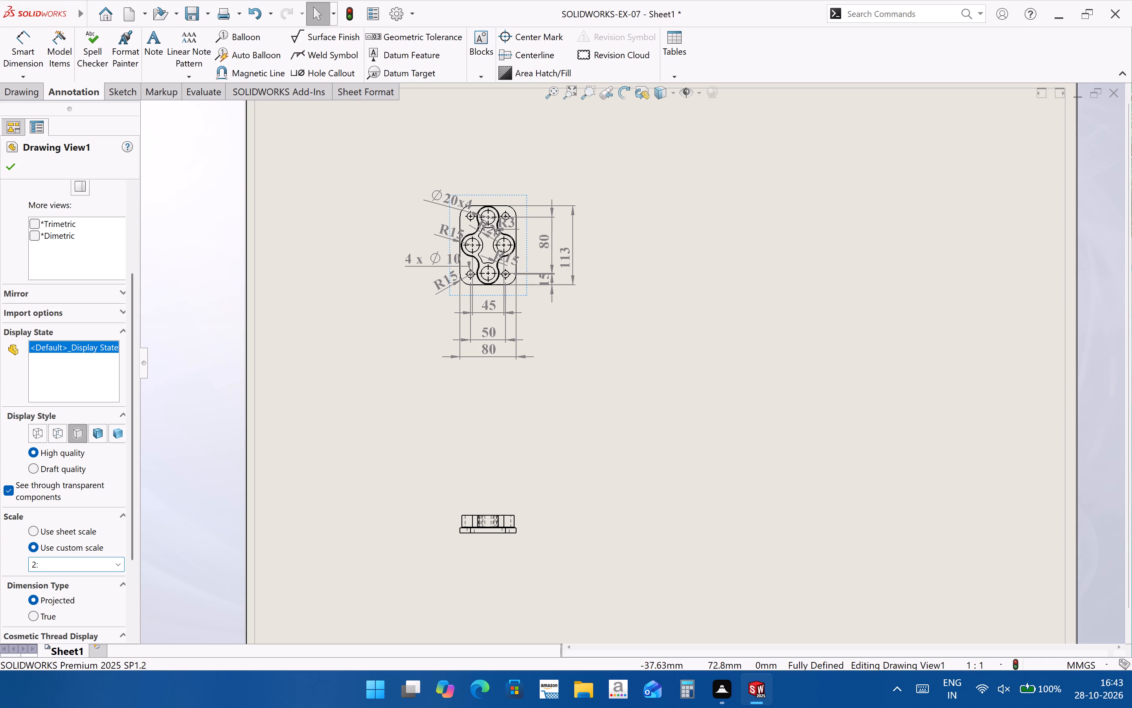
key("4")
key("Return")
Set the plate view's custom scale to 3:4.
left_click(78, 563)
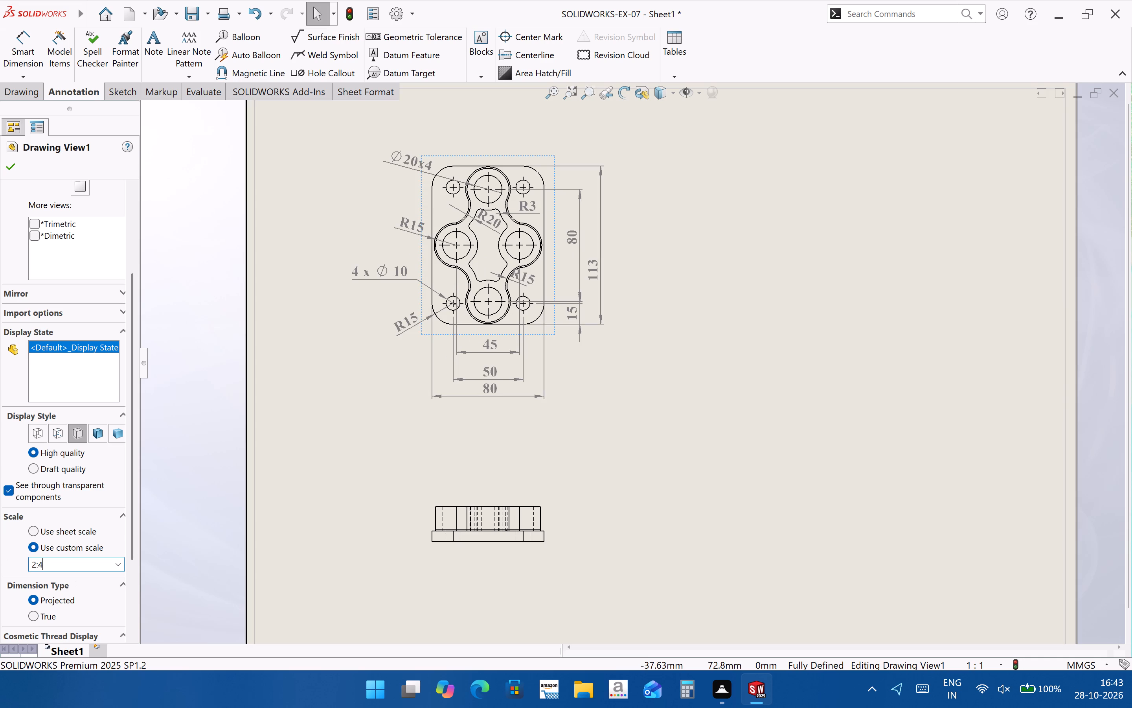
left_click_drag(78, 563, 0, 550)
type("3:4")
key("Return")
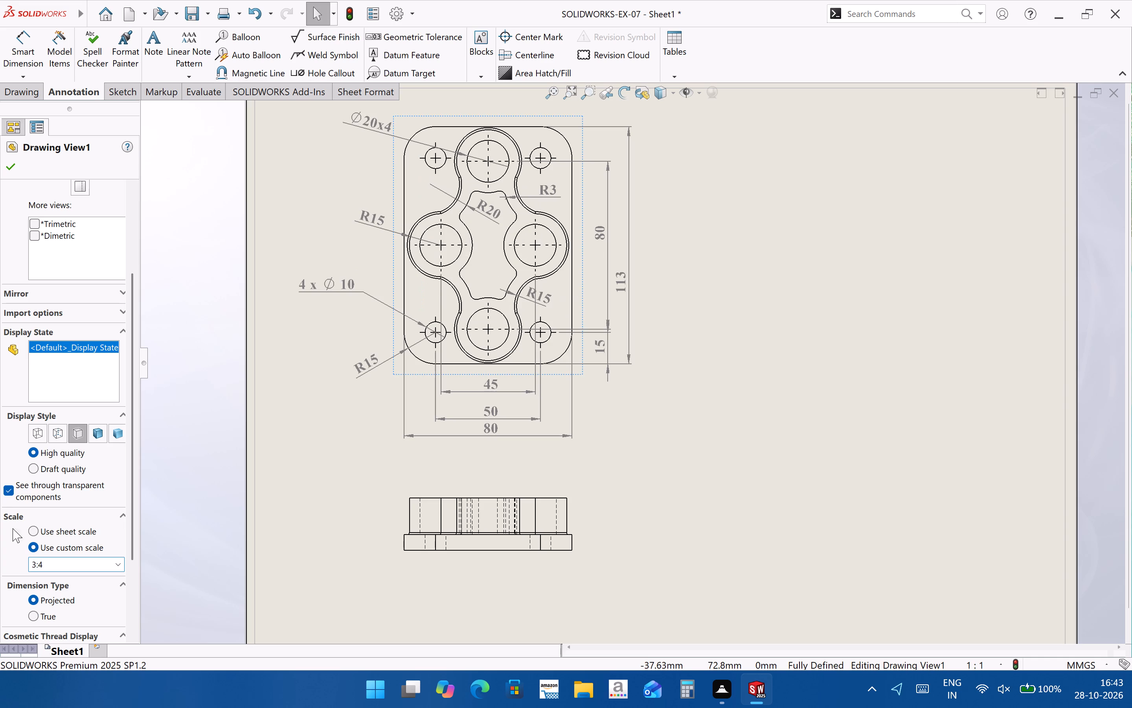
scroll(399, 636, "up", 3)
scroll(700, 395, "down", 1)
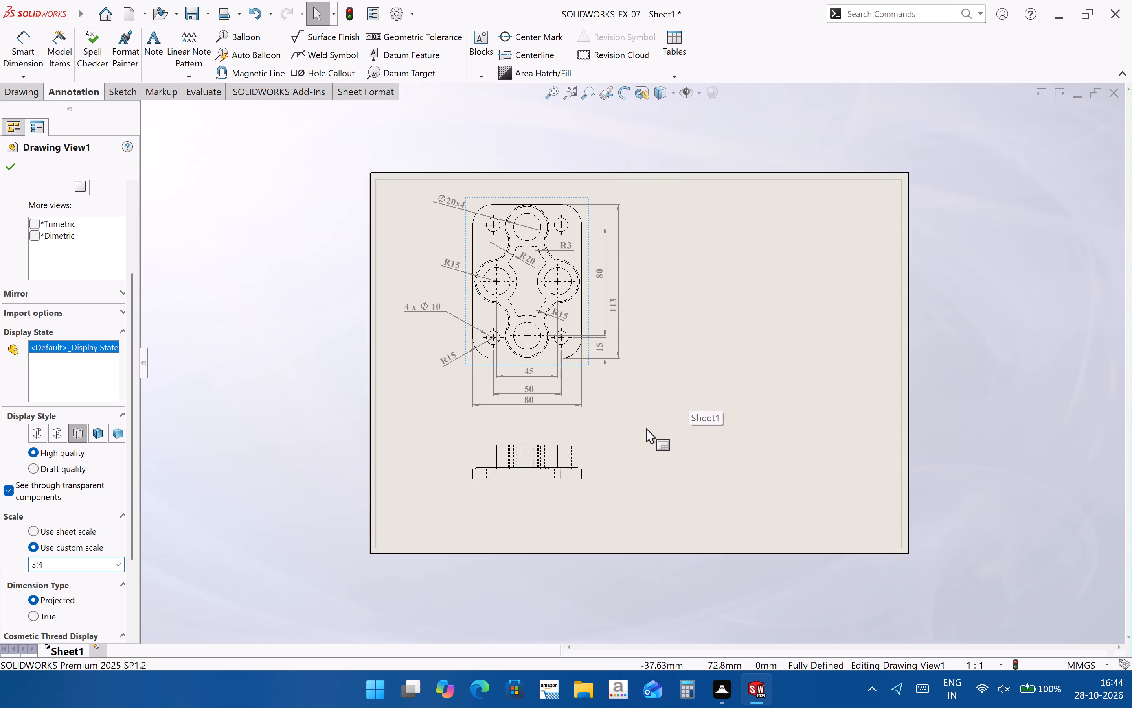
left_click(646, 429)
Move the dimensioned plate view and the projected view beneath it slightly down the sheet.
scroll(593, 371, "down", 3)
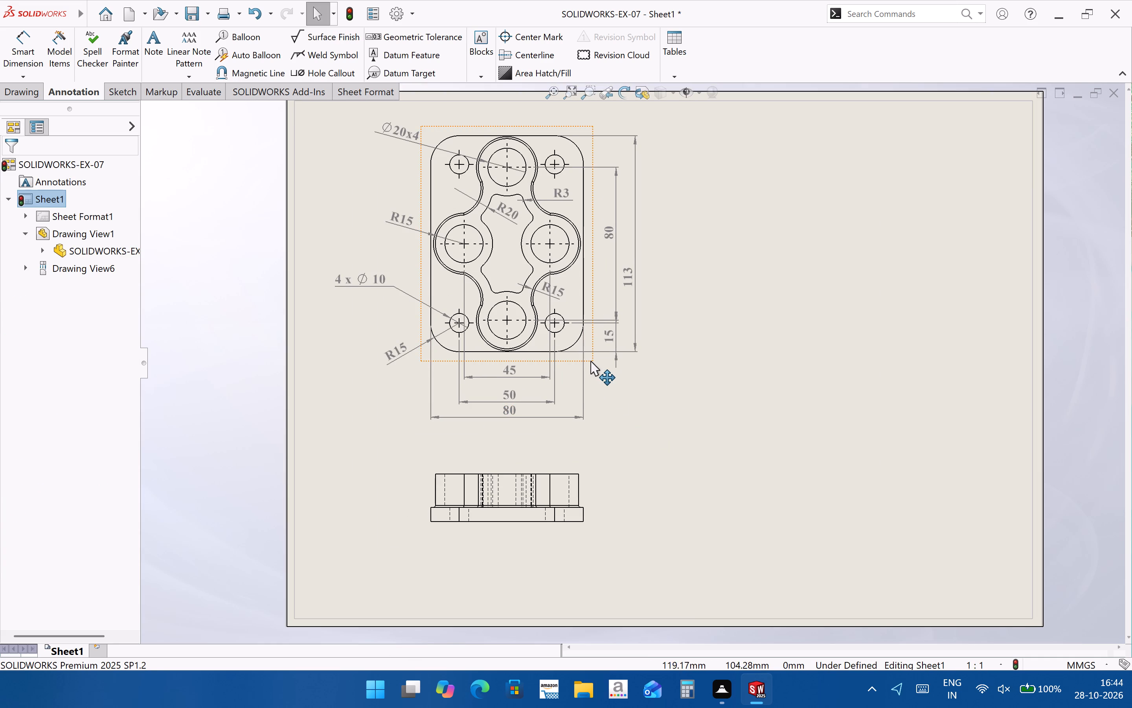
left_click_drag(590, 361, 591, 372)
left_click(639, 420)
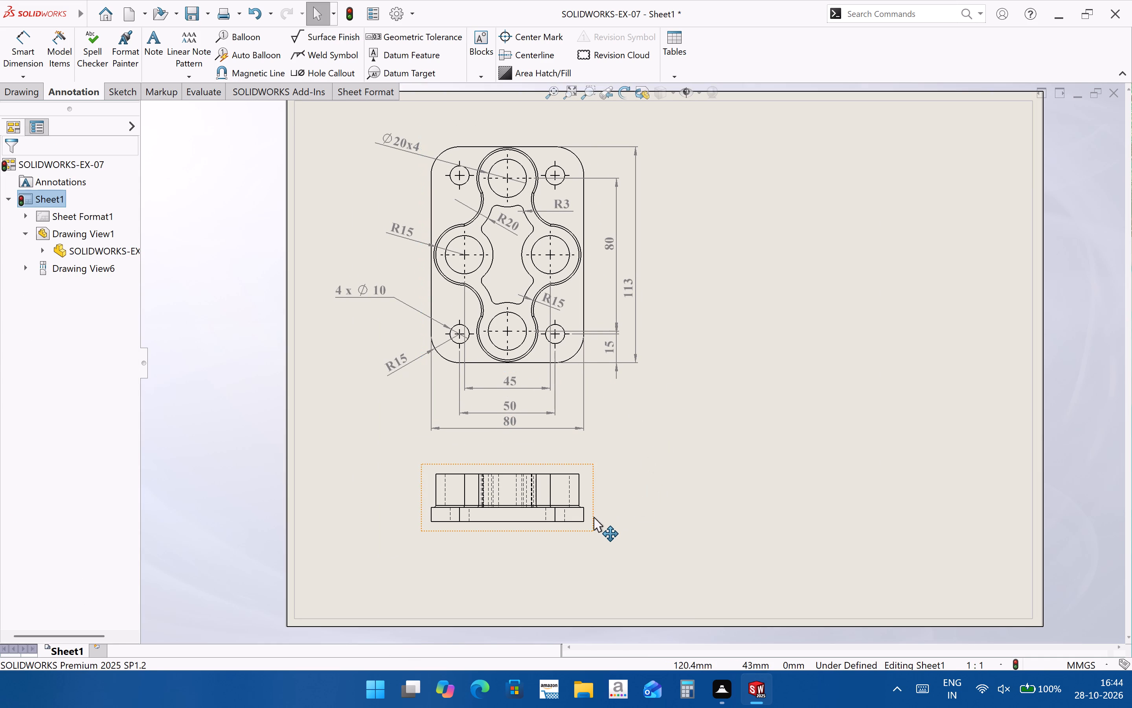
left_click_drag(594, 517, 597, 529)
left_click(686, 516)
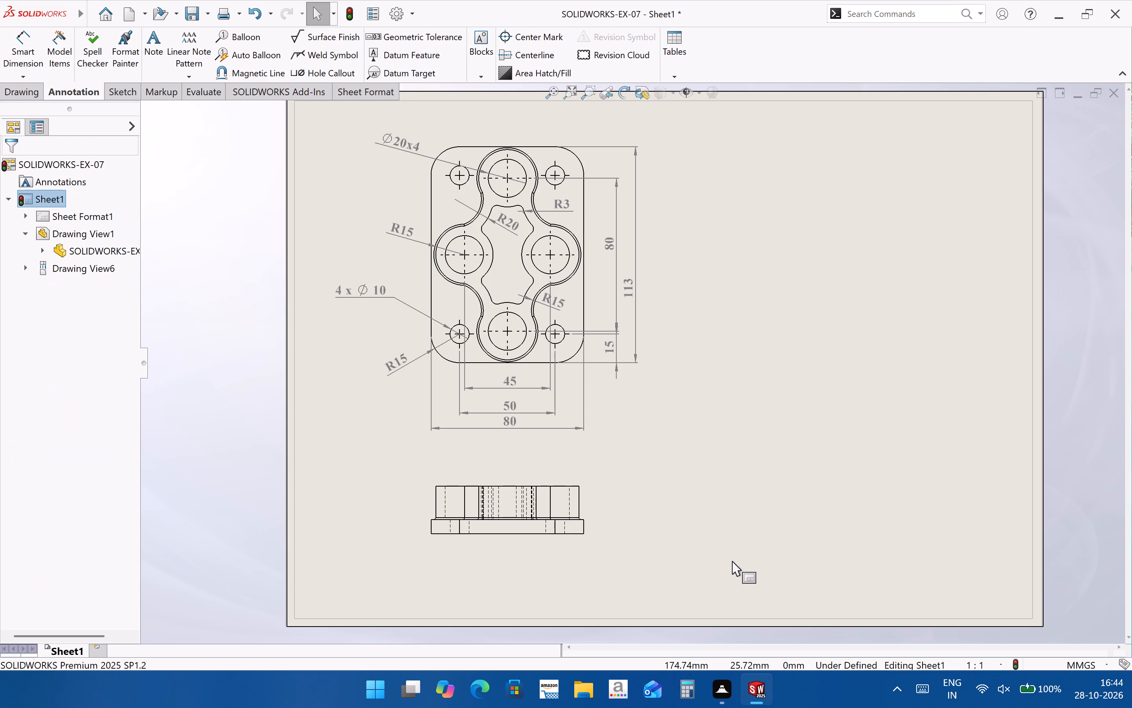
Create section view B-B with a vertical cutting line through the centre of the projected view and place it to that view's right.
middle_click_drag(731, 561, 696, 581)
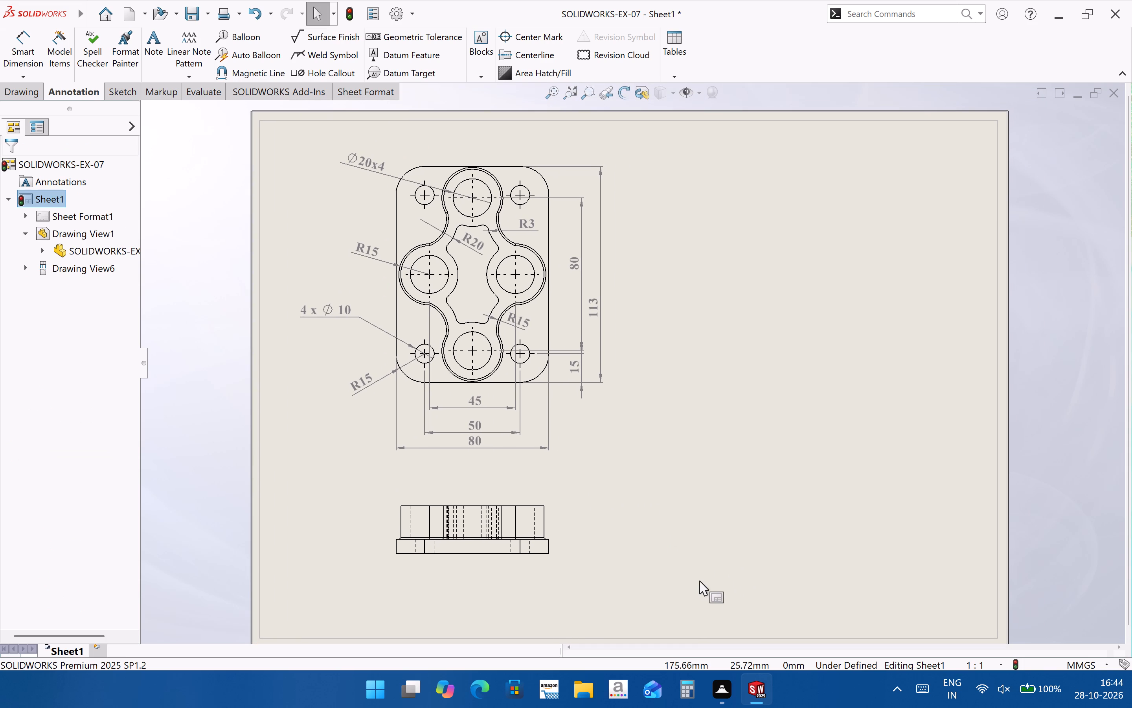
scroll(669, 450, "up", 2)
scroll(672, 452, "down", 1)
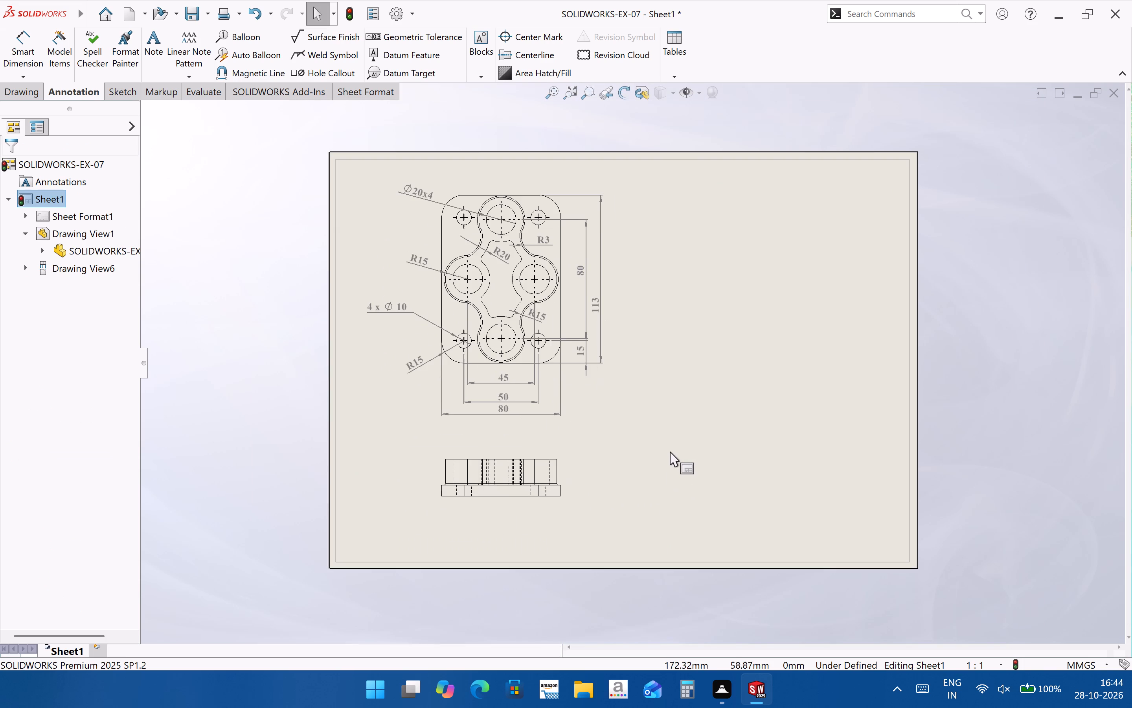
middle_click_drag(667, 455, 661, 464)
left_click(564, 485)
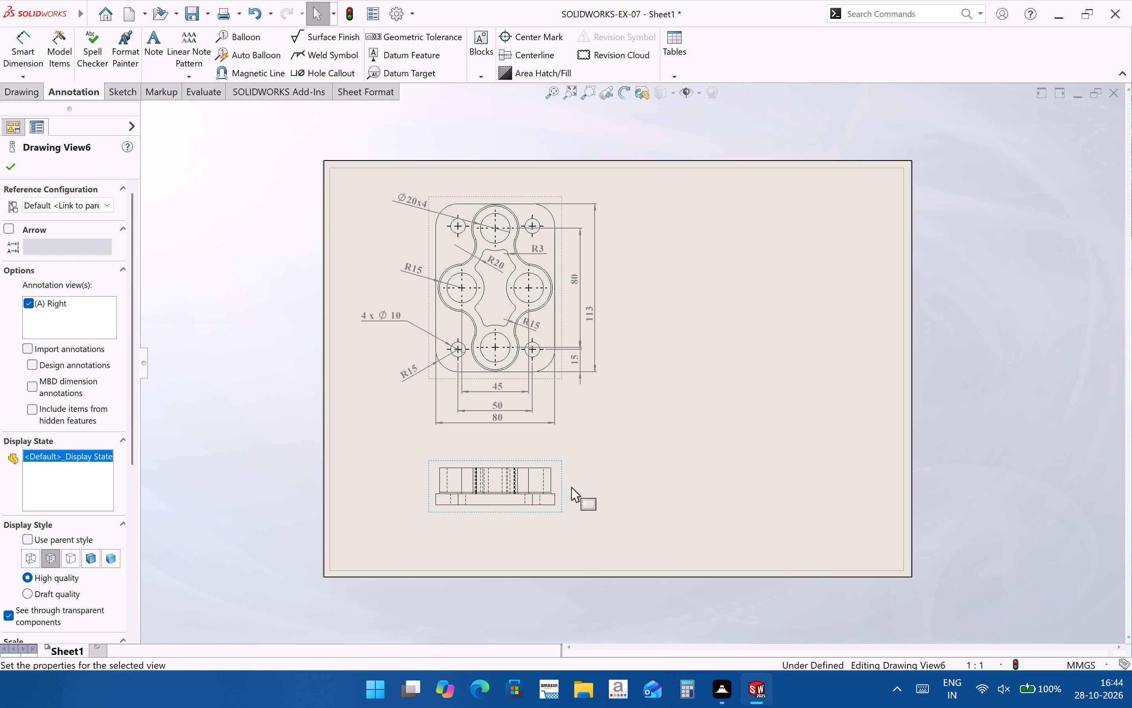
left_click(26, 94)
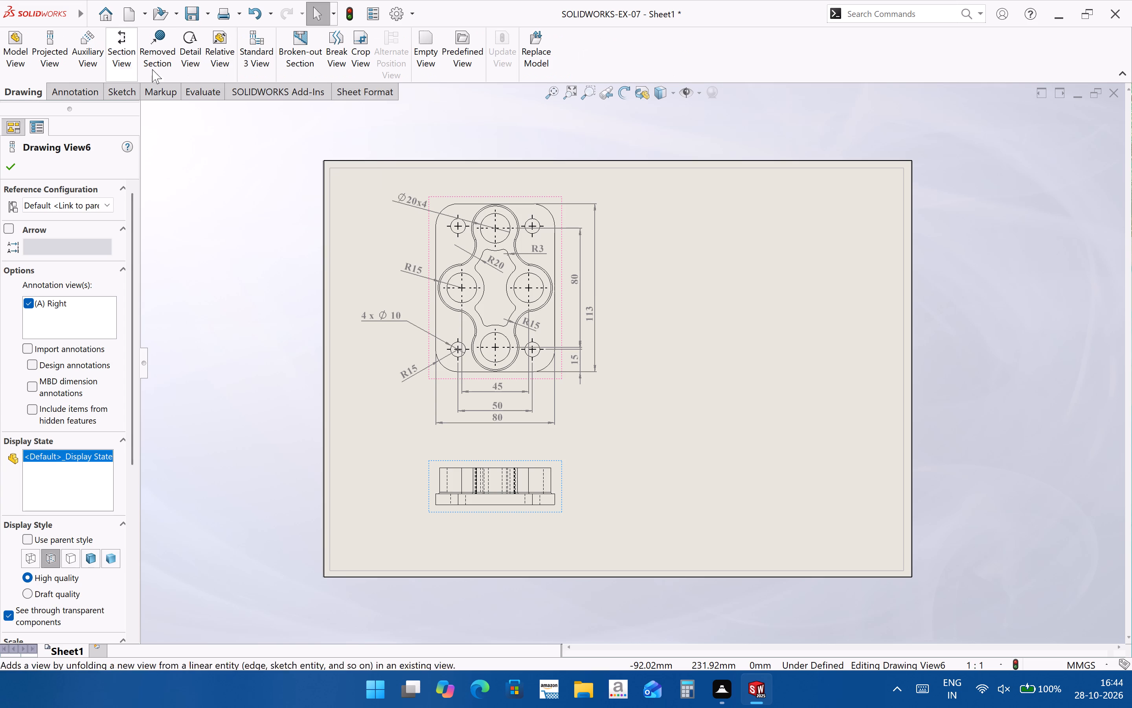
left_click(107, 55)
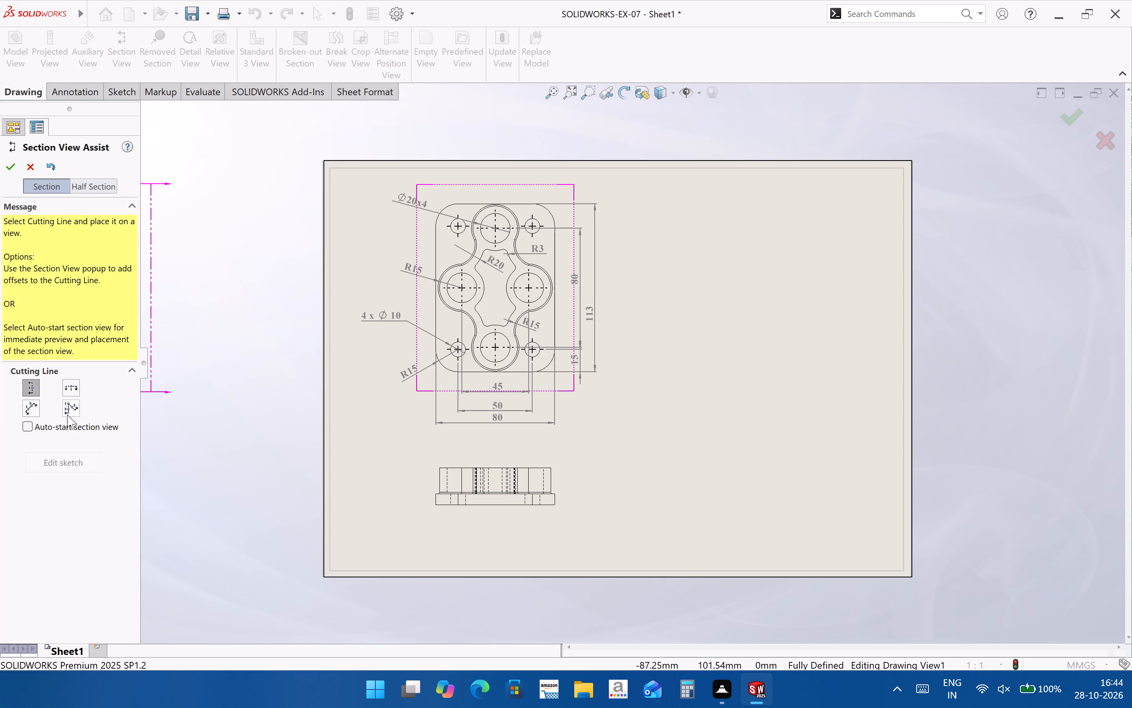
scroll(497, 491, "down", 3)
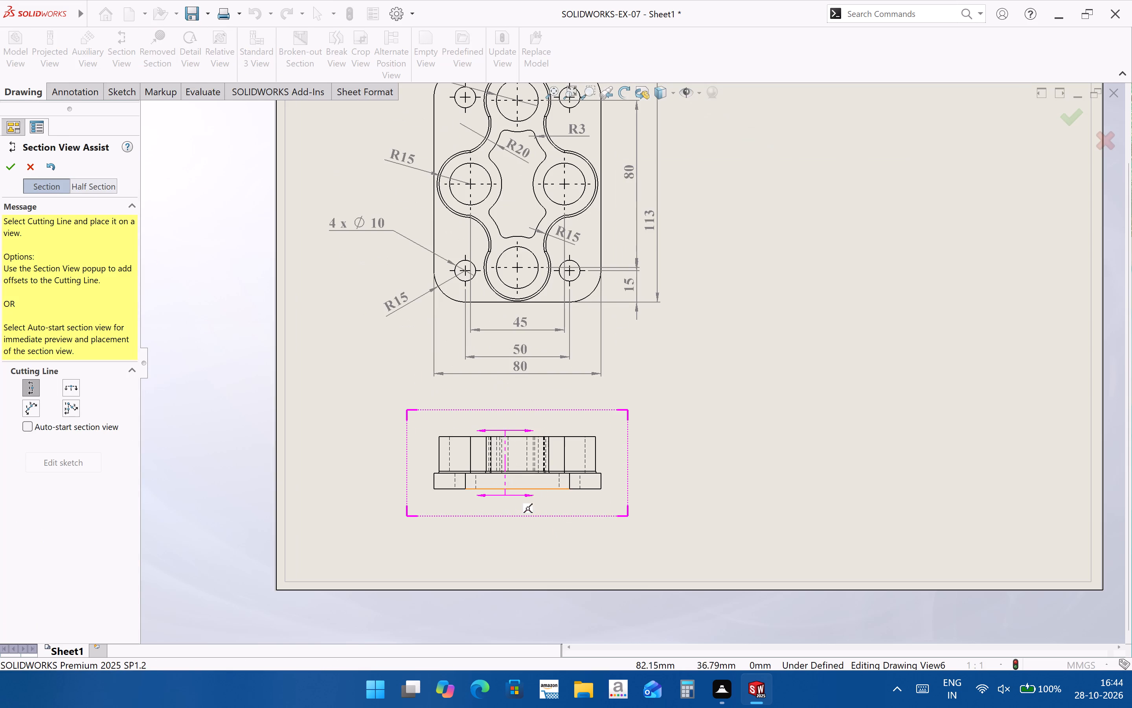
left_click(518, 475)
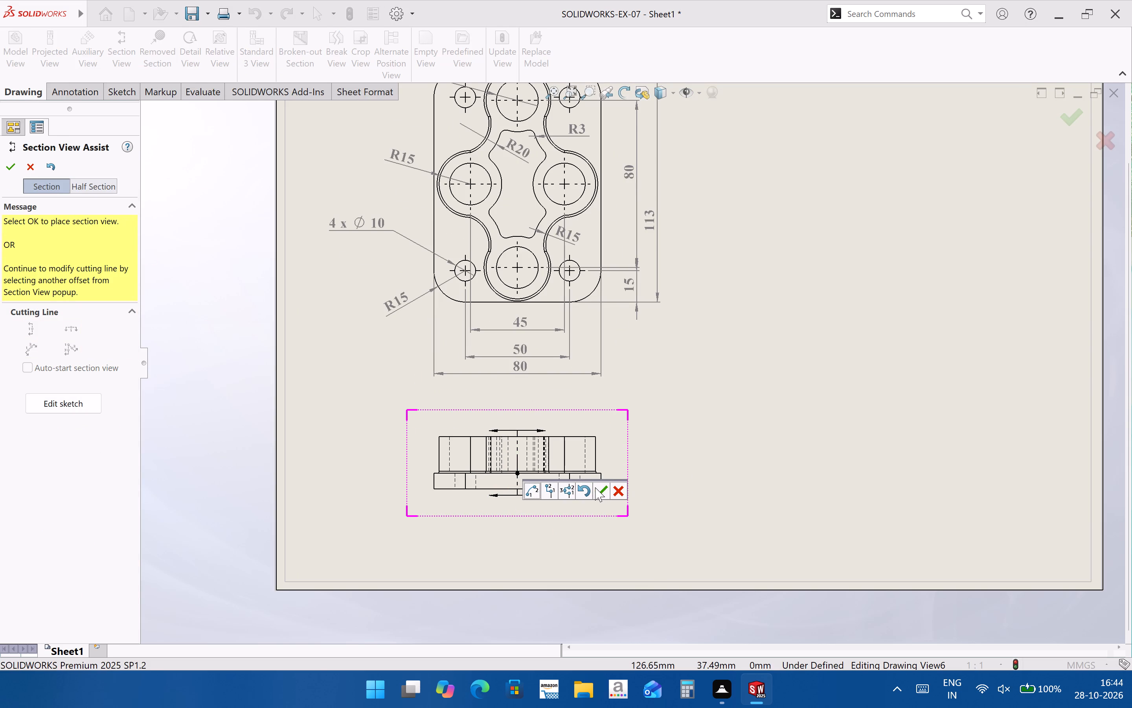
left_click(599, 490)
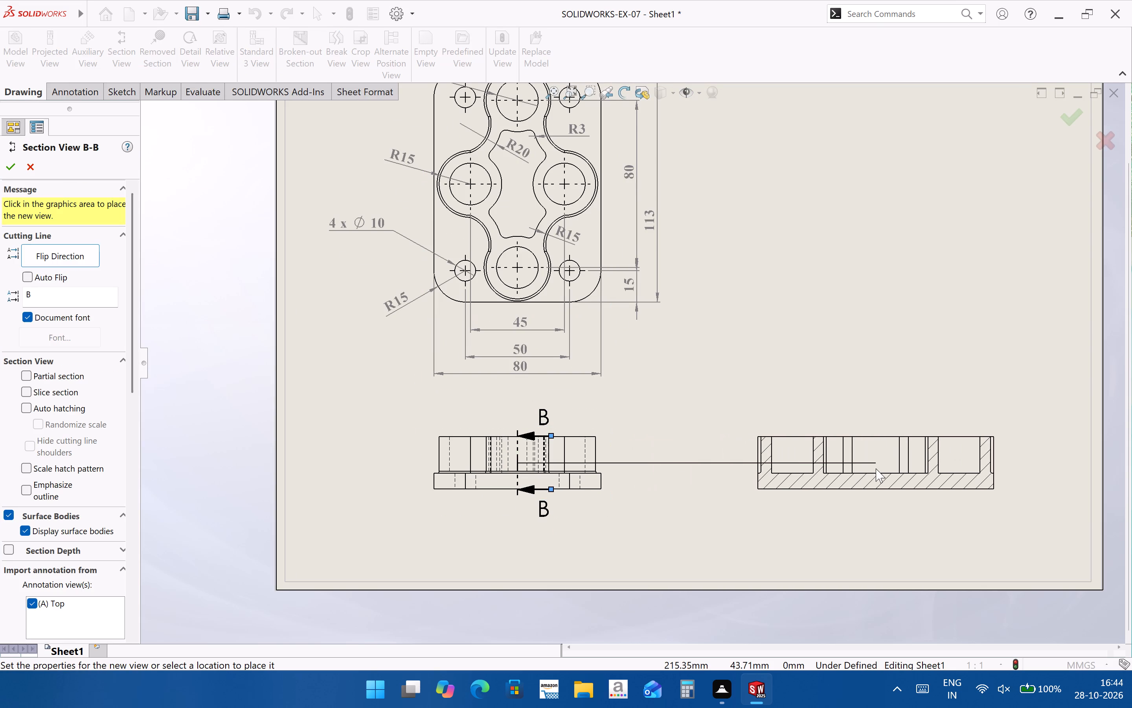
left_click(876, 468)
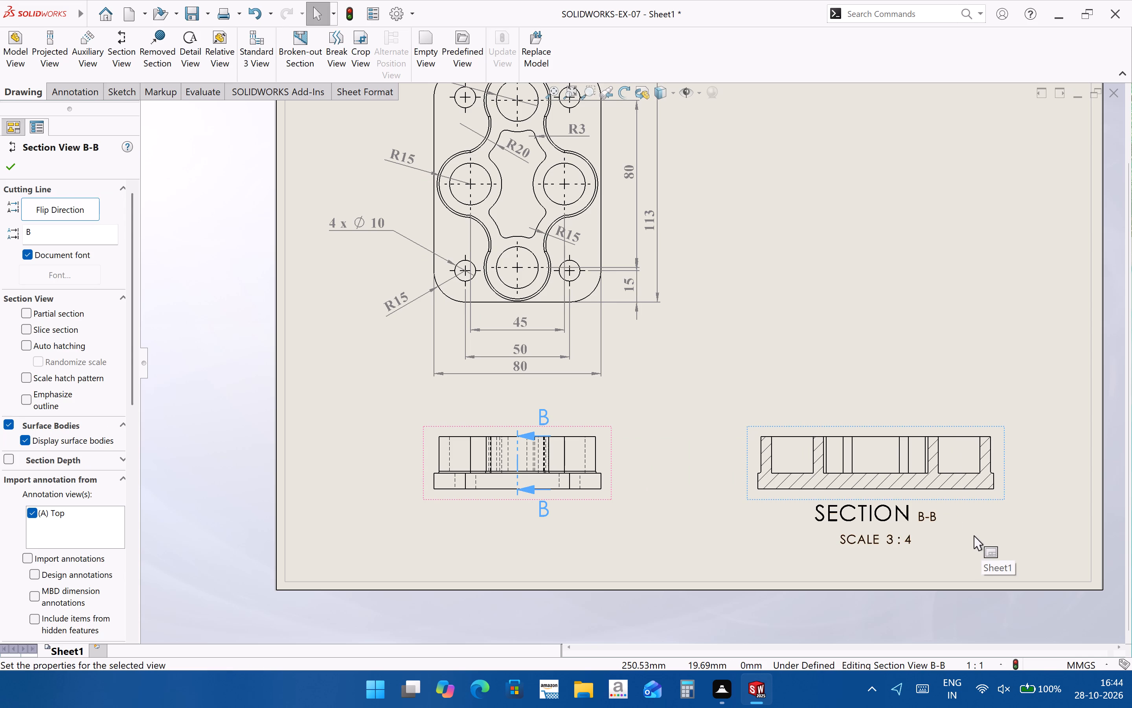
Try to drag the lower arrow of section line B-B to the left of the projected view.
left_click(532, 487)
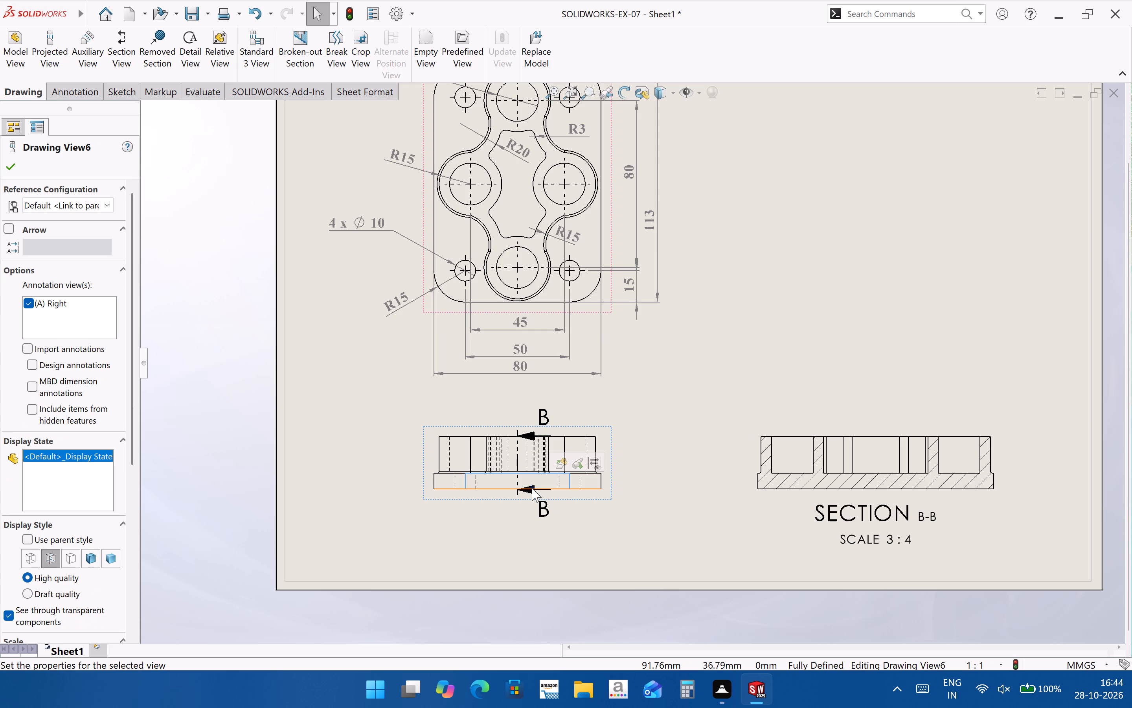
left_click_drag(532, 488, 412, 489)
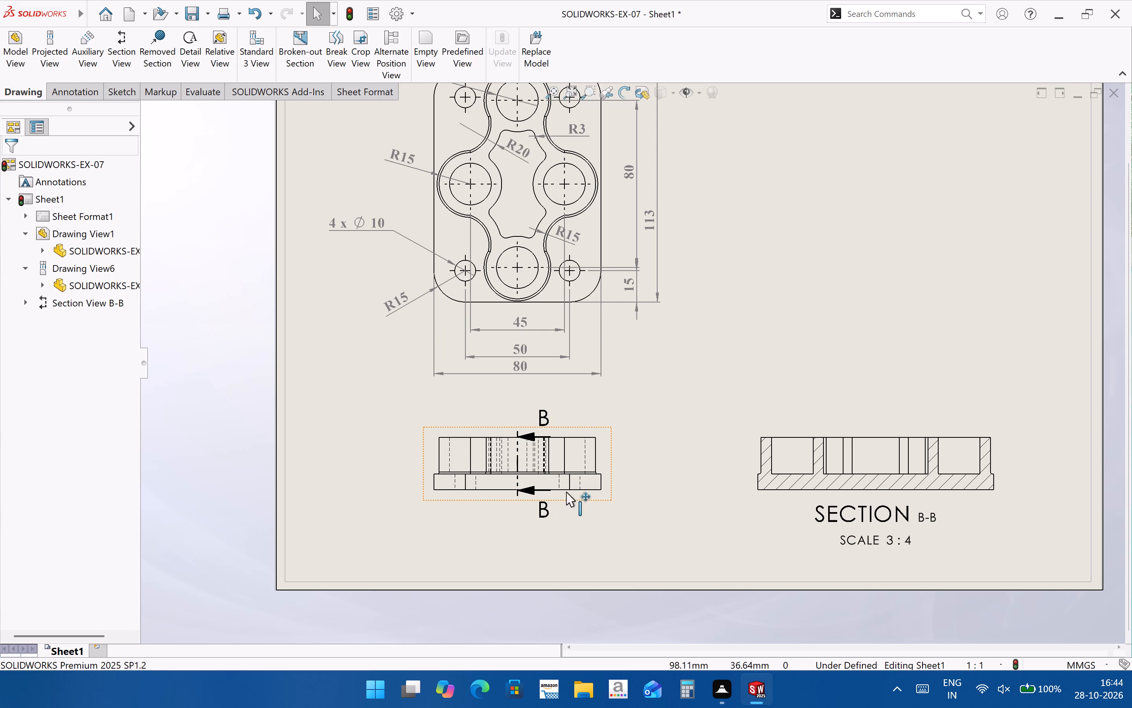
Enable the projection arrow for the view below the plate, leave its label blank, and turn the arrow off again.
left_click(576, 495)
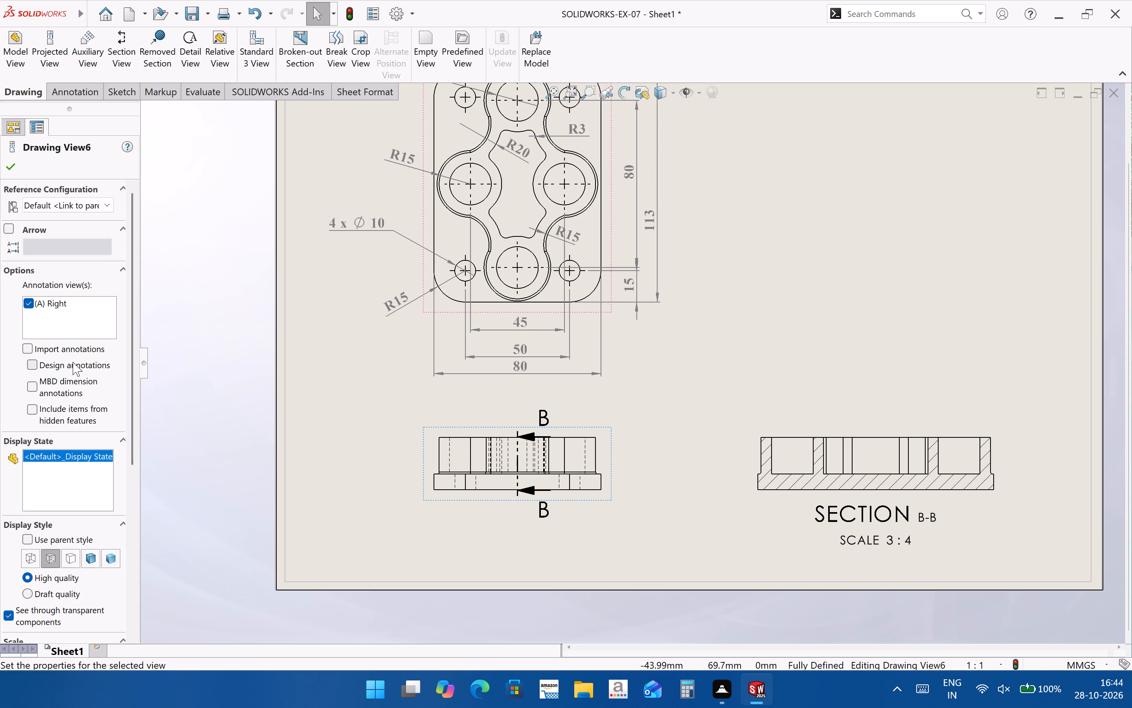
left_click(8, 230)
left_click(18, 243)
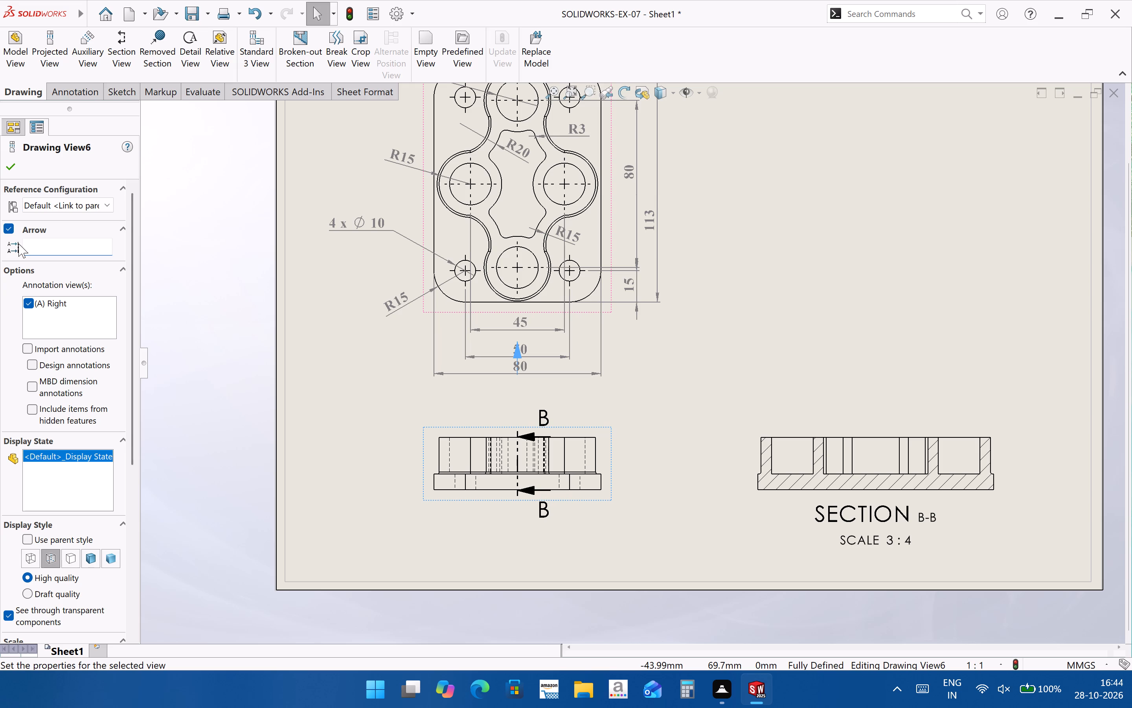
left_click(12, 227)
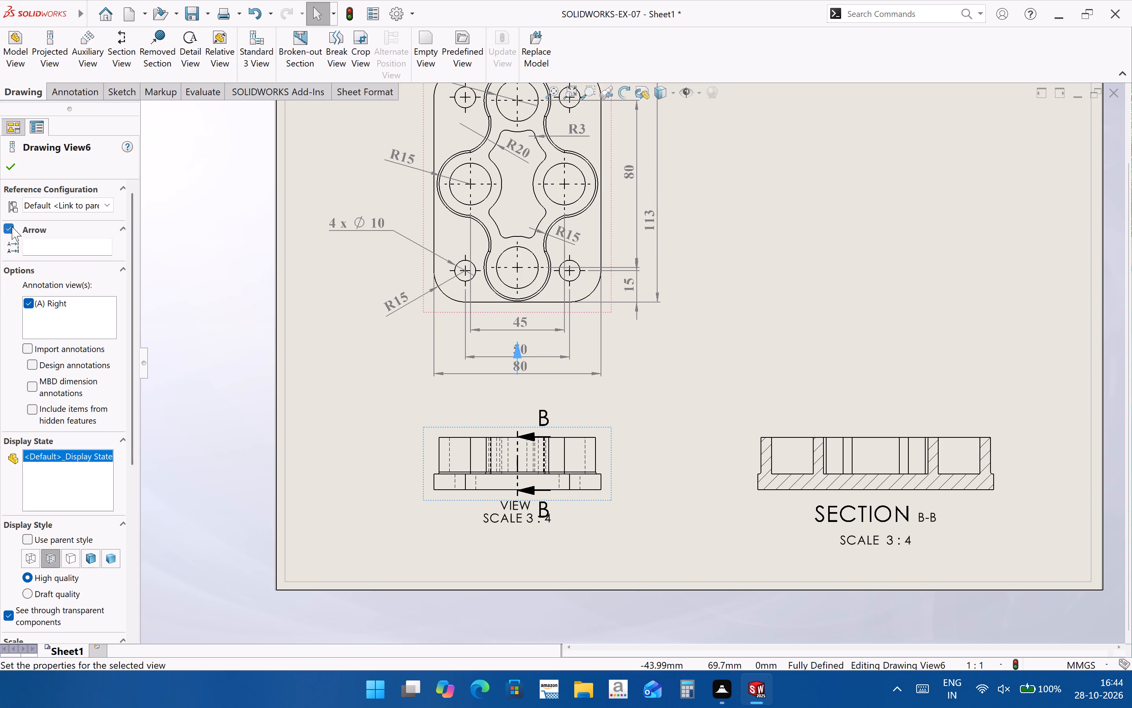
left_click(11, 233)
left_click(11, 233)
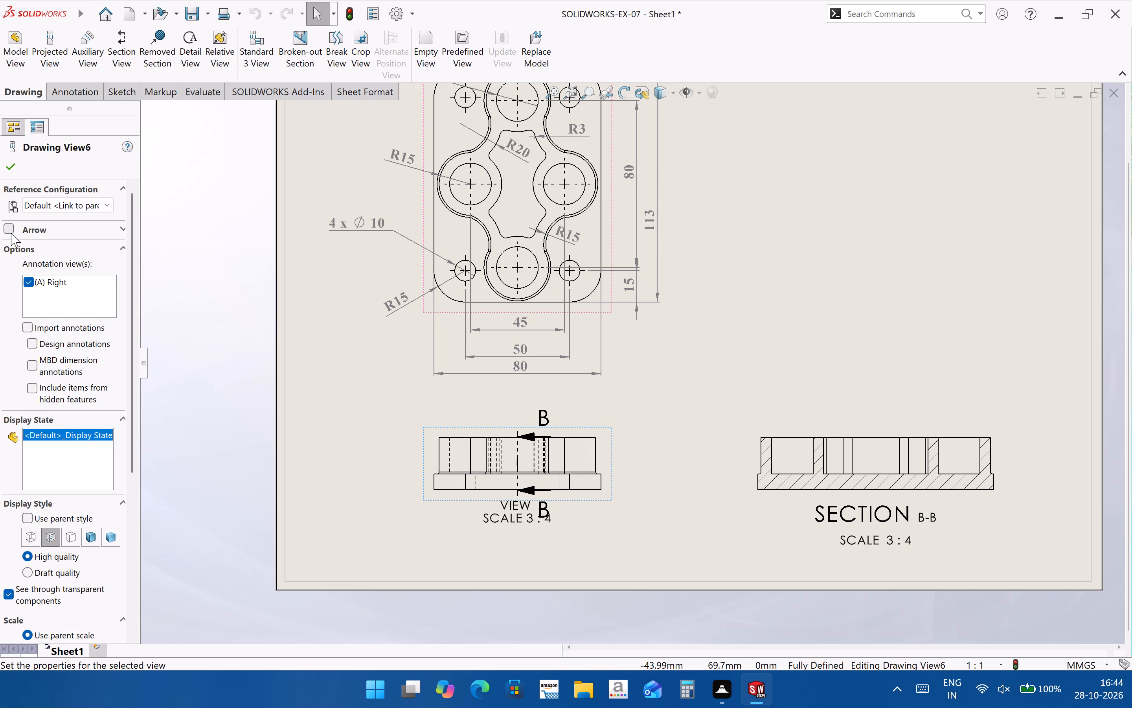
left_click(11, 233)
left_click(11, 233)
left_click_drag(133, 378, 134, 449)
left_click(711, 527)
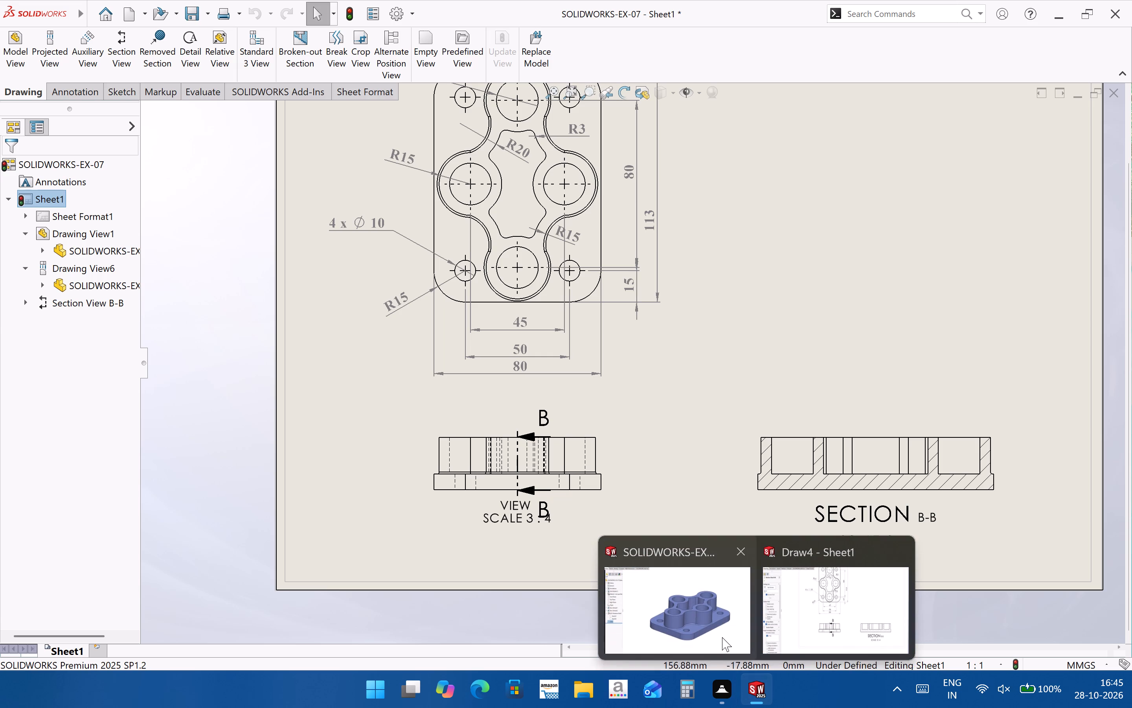
Switch to the SOLIDWORKS-EX-07 part model and examine its bosses, central pocket and base plate from several angles.
left_click(722, 637)
middle_click_drag(577, 455, 590, 589)
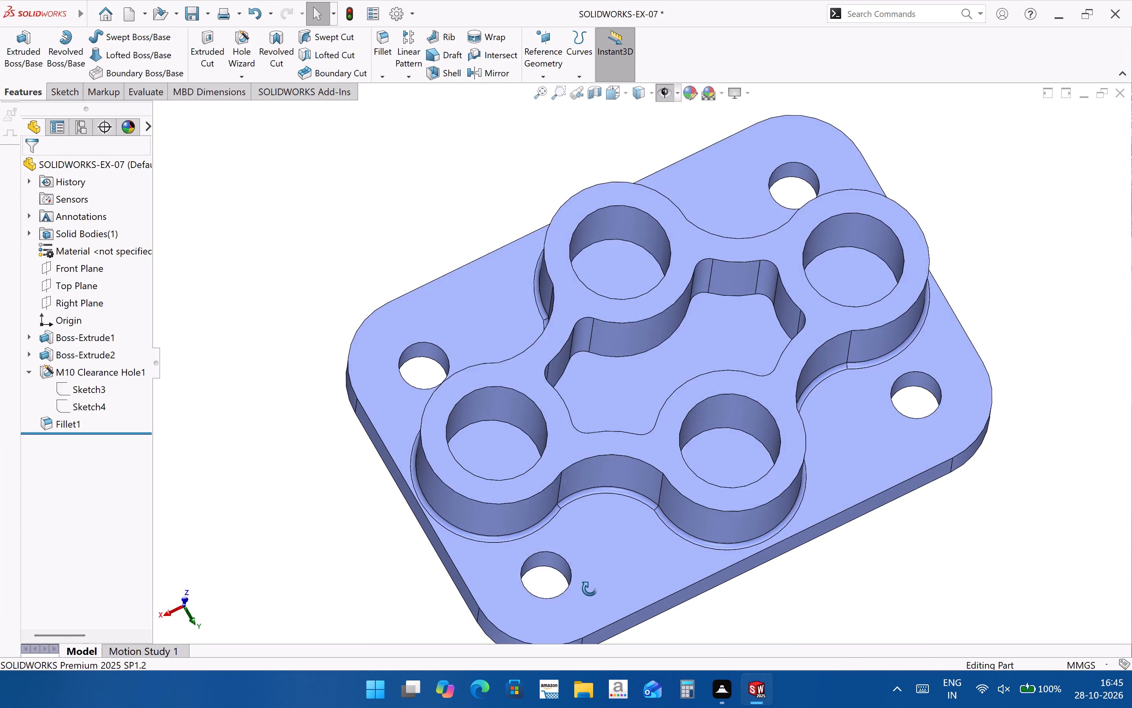
middle_click_drag(590, 589, 582, 564)
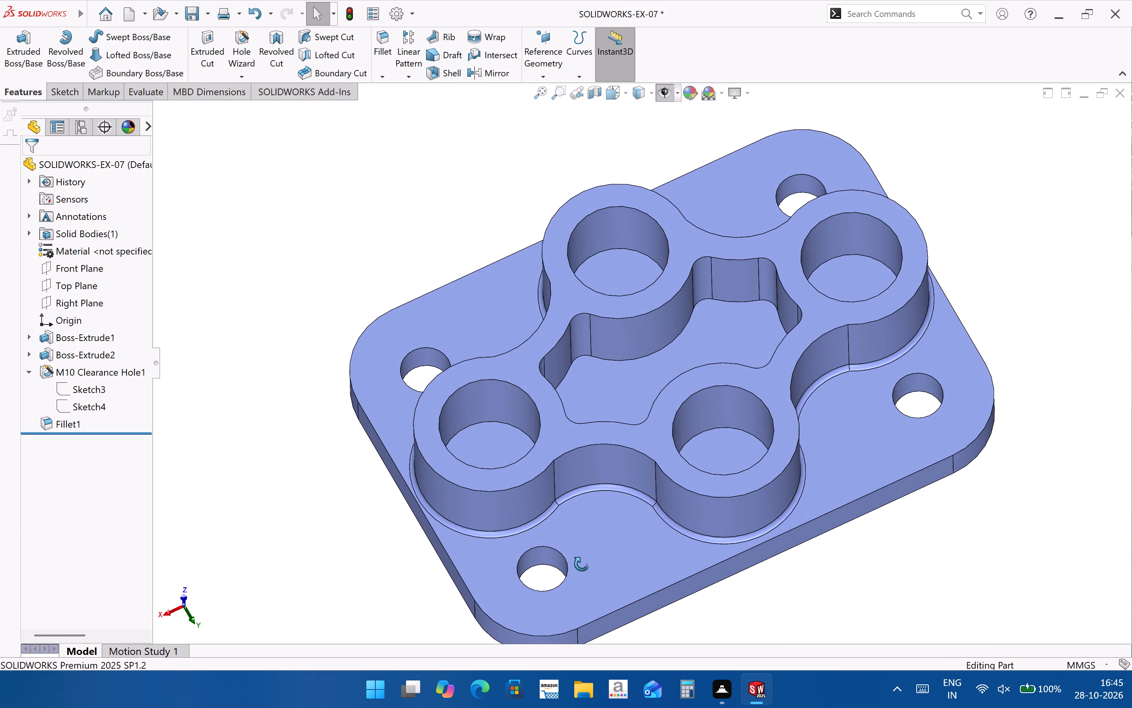
middle_click_drag(582, 564, 583, 539)
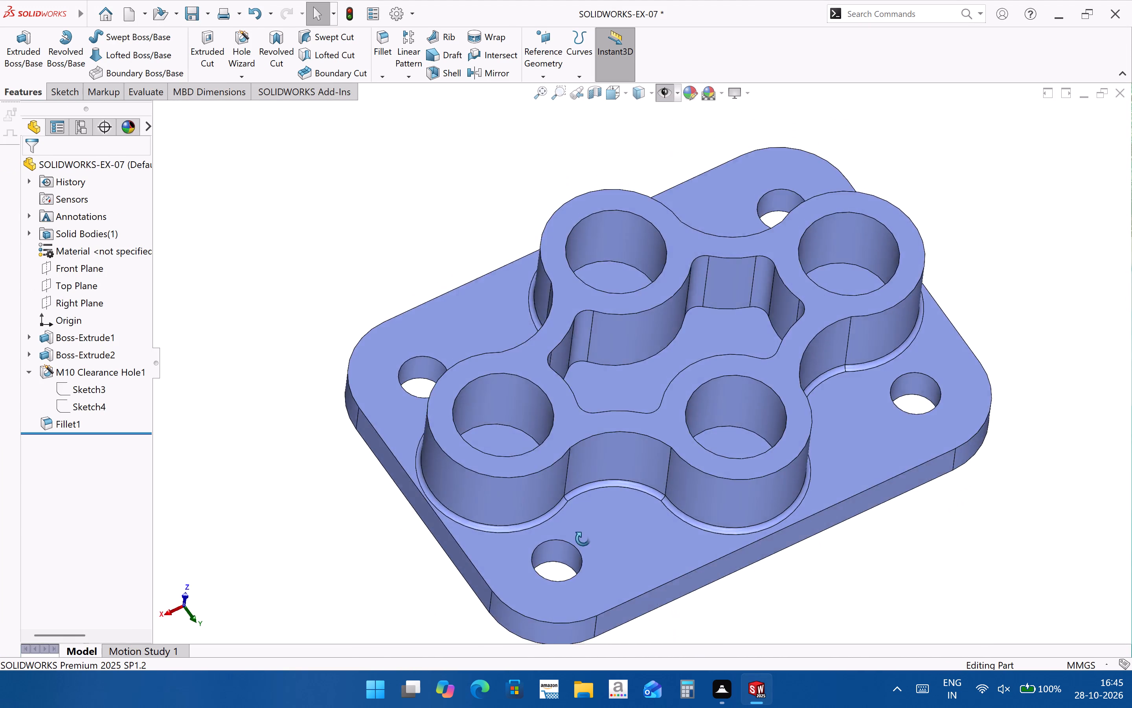
middle_click_drag(583, 539, 539, 564)
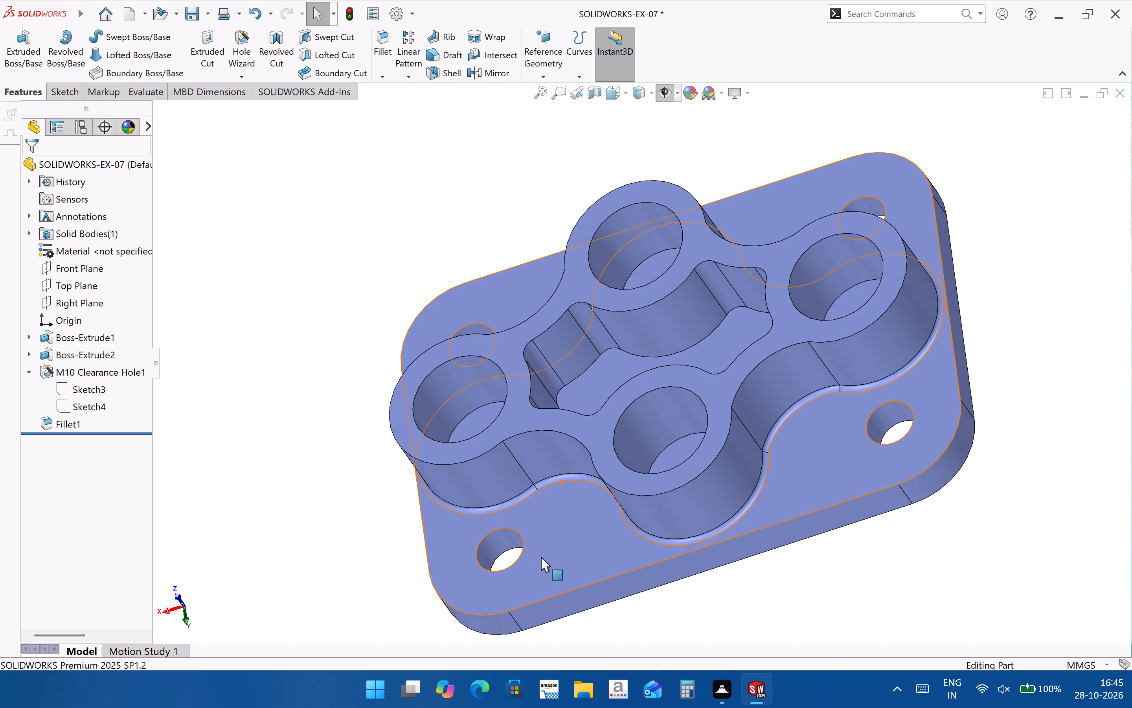
left_click(1131, 609)
scroll(680, 405, "up", 2)
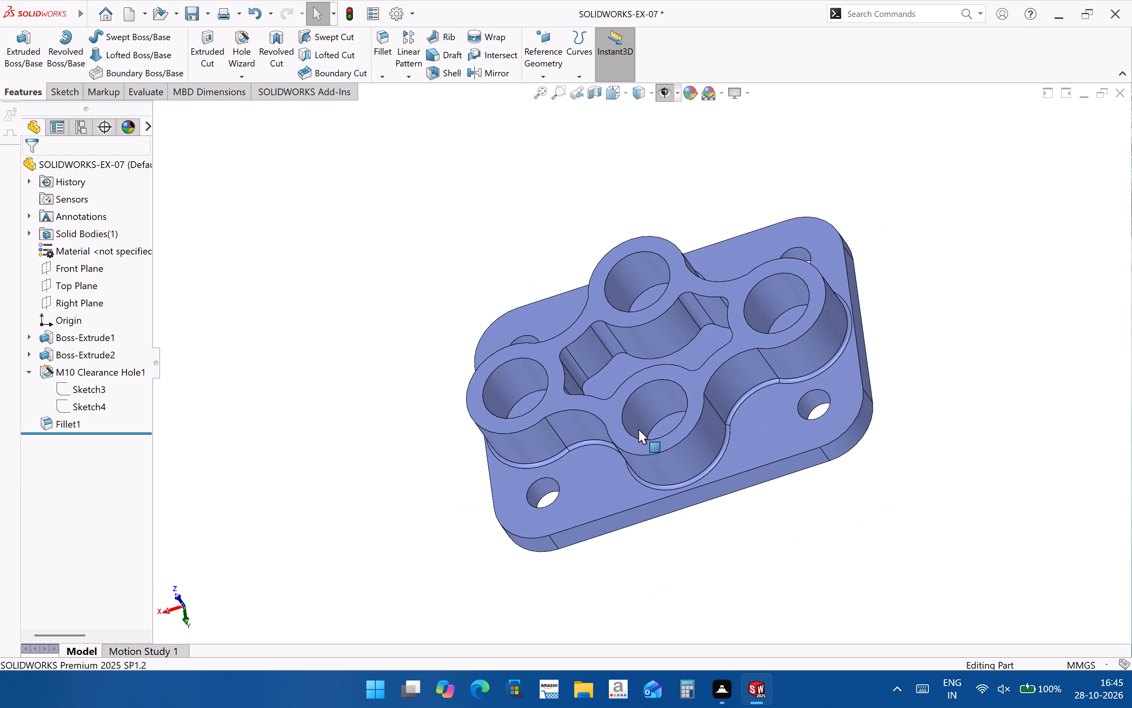
middle_click_drag(638, 429, 649, 402)
scroll(761, 429, "down", 2)
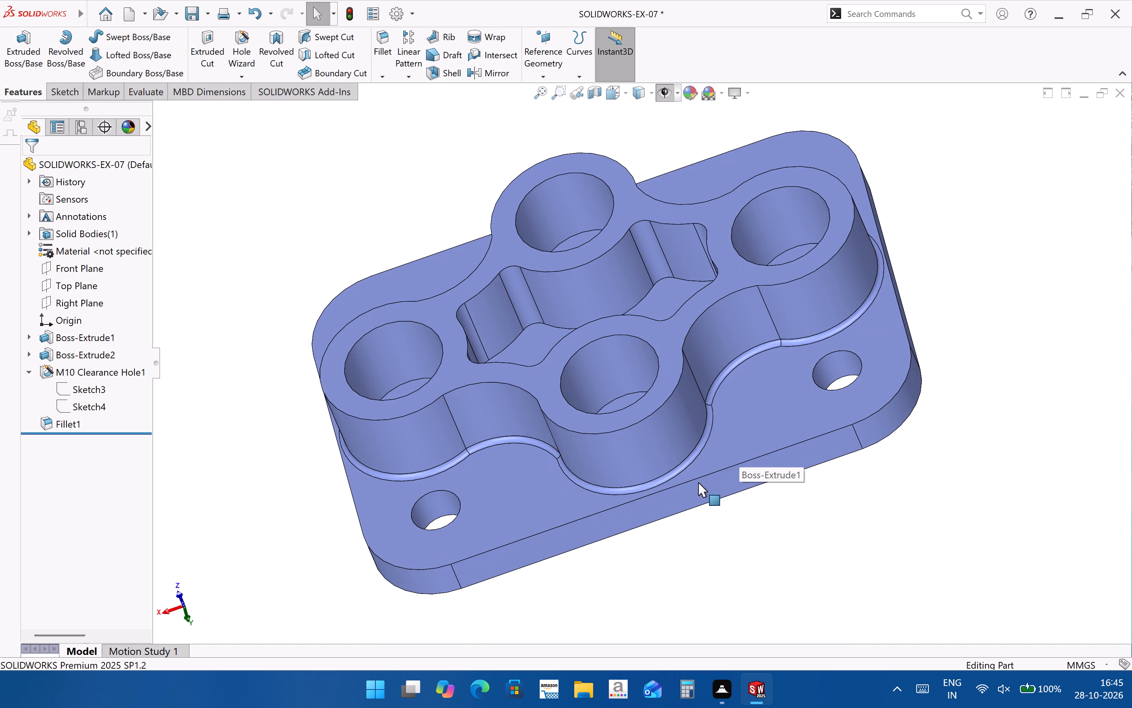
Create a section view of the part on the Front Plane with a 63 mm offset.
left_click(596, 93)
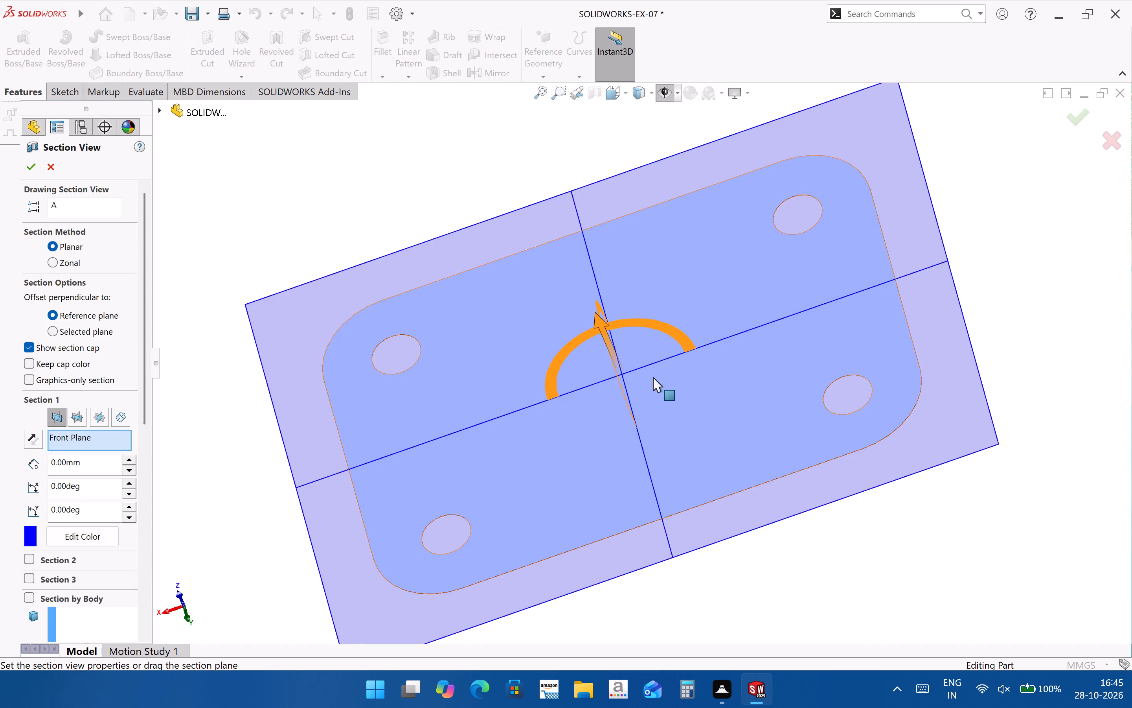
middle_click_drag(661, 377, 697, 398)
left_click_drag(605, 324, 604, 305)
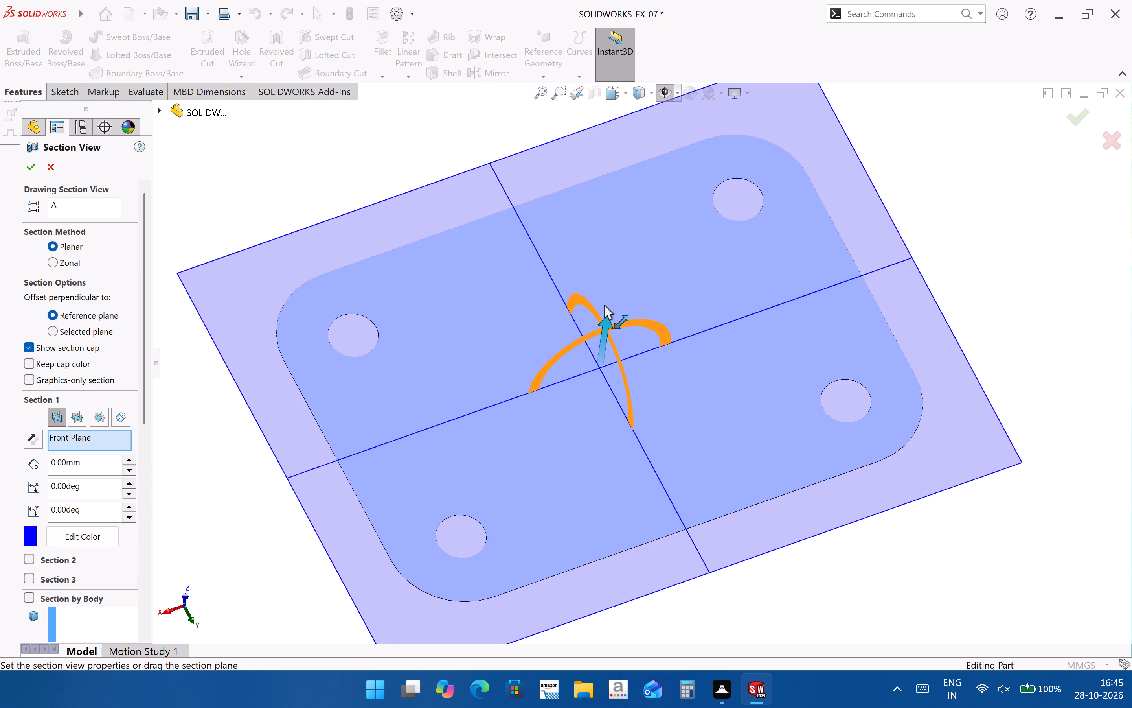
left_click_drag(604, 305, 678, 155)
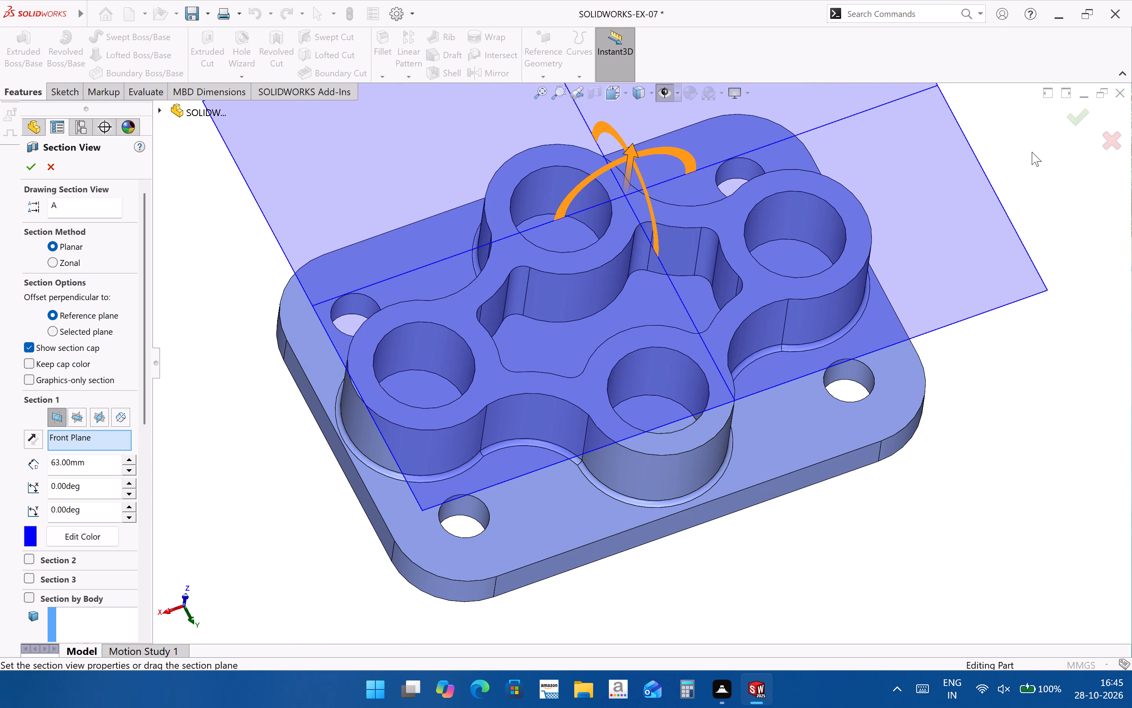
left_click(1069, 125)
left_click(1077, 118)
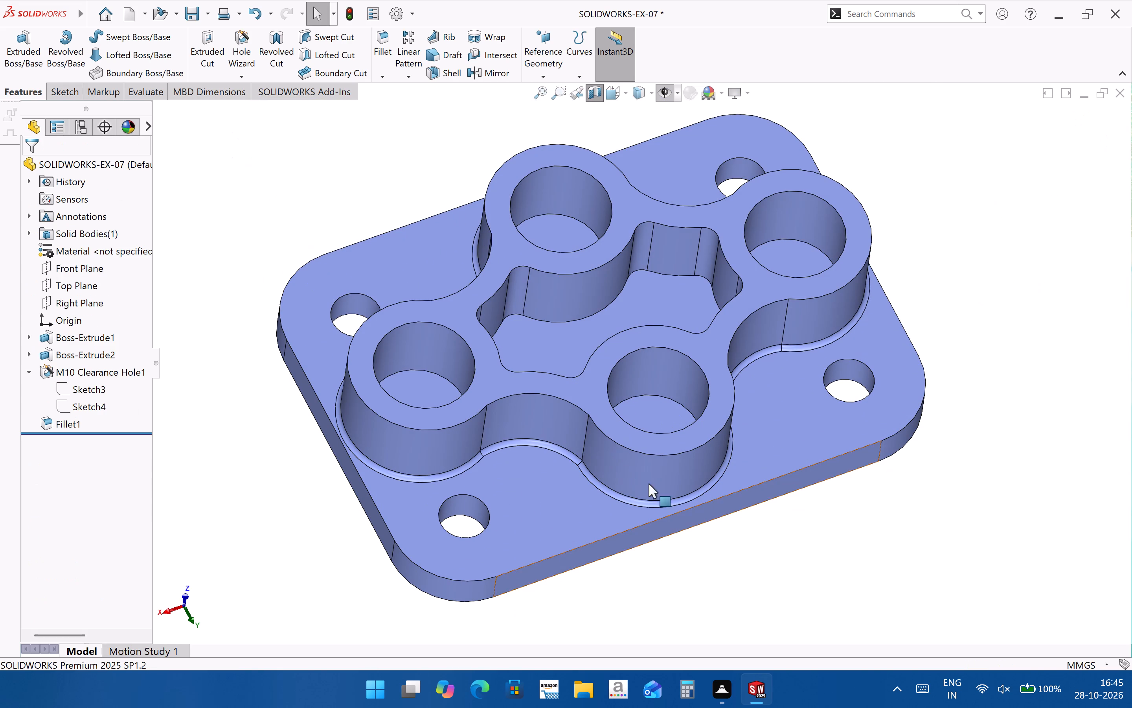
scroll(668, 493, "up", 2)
Replace the current section with one on the Top Plane, offset about 7 mm, cutting lengthwise through the part.
left_click(83, 289)
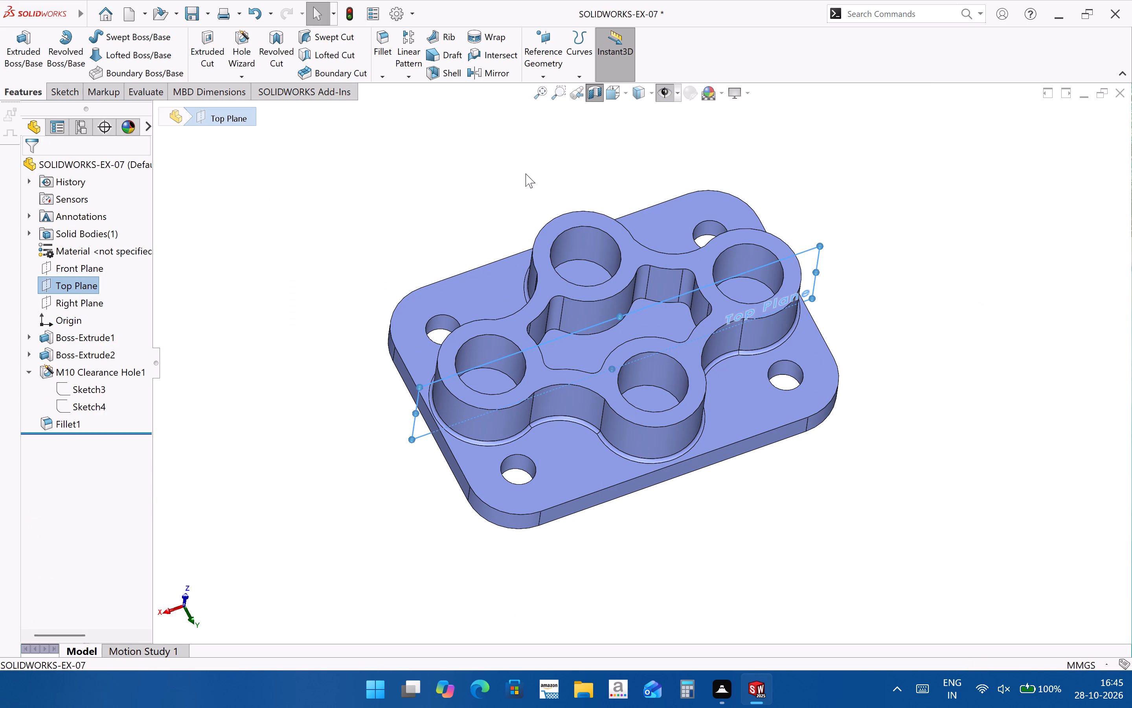
left_click(599, 96)
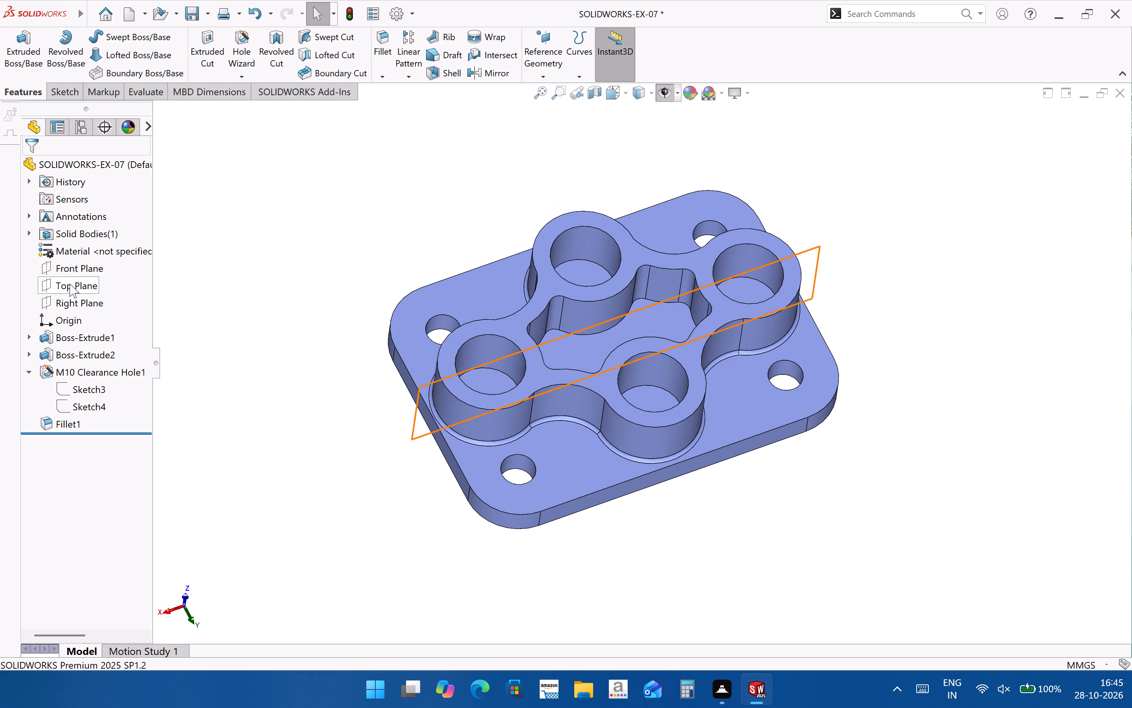
left_click(70, 283)
left_click(595, 92)
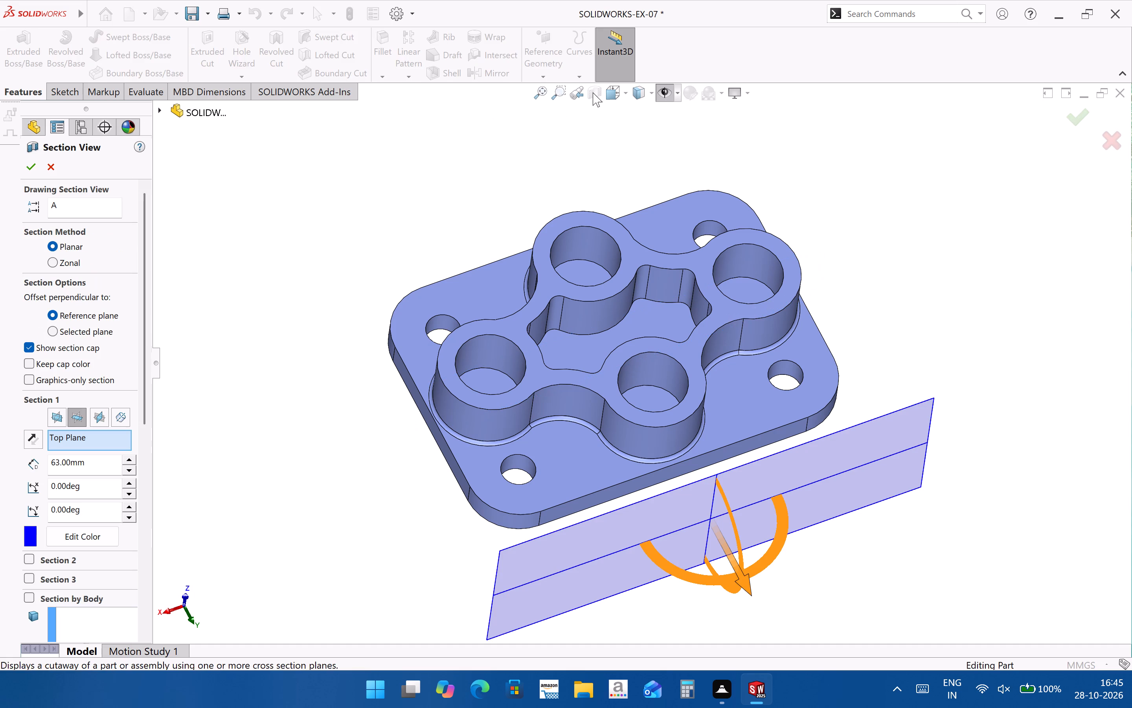
left_click_drag(747, 592, 665, 431)
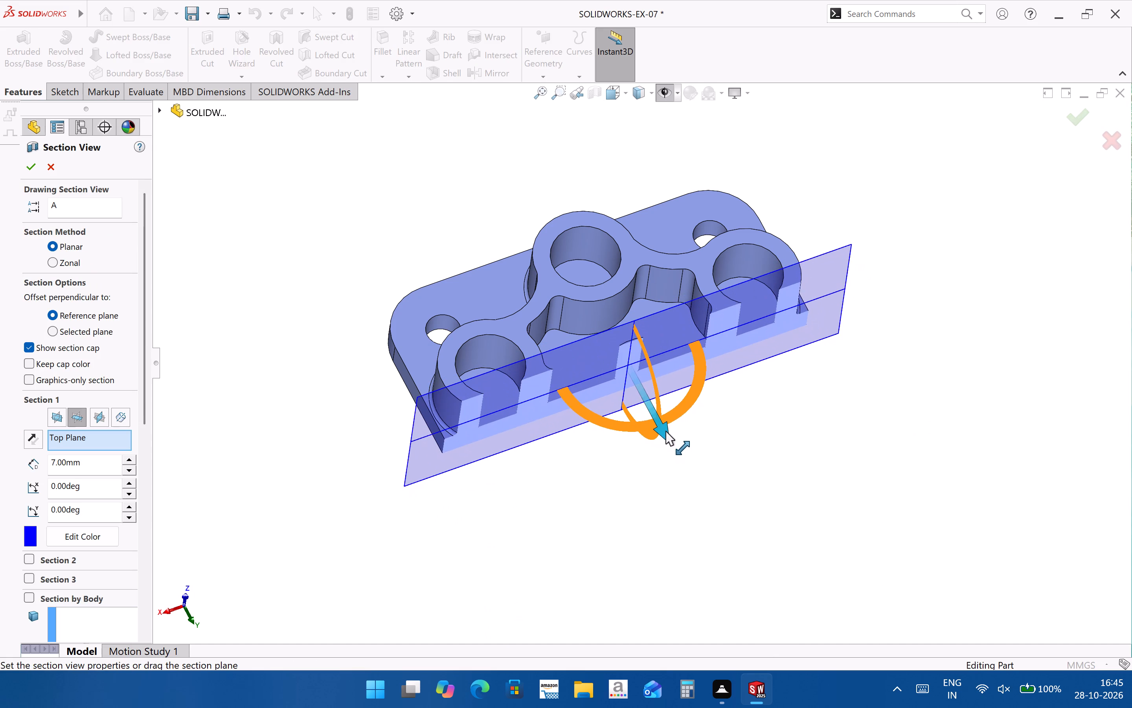
left_click_drag(665, 431, 665, 428)
left_click(1083, 118)
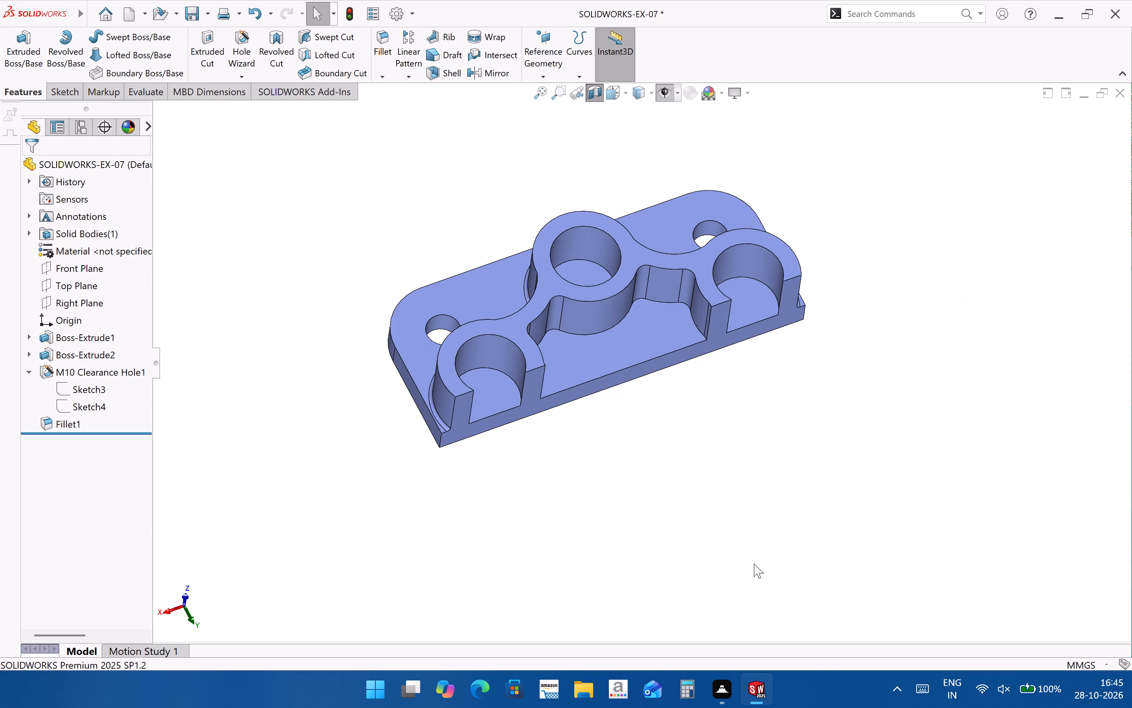
Examine the cut faces of the bosses, central pocket and base plate, and turn the section view off.
middle_click_drag(715, 530, 682, 426)
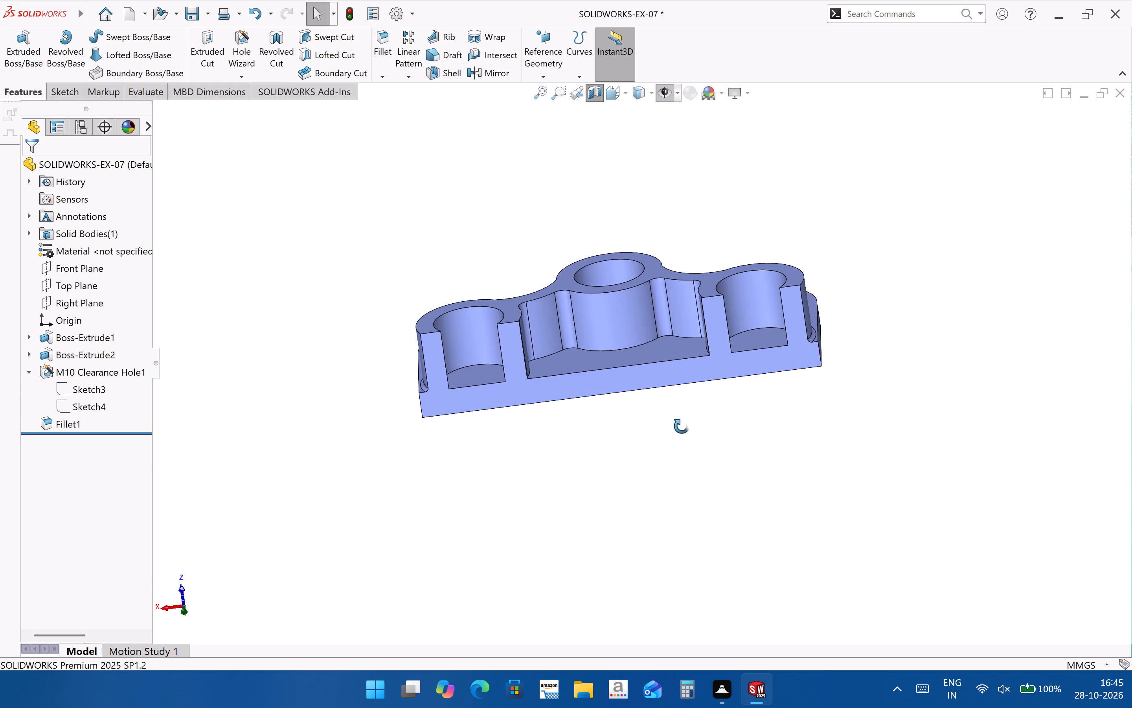
middle_click_drag(682, 426, 663, 350)
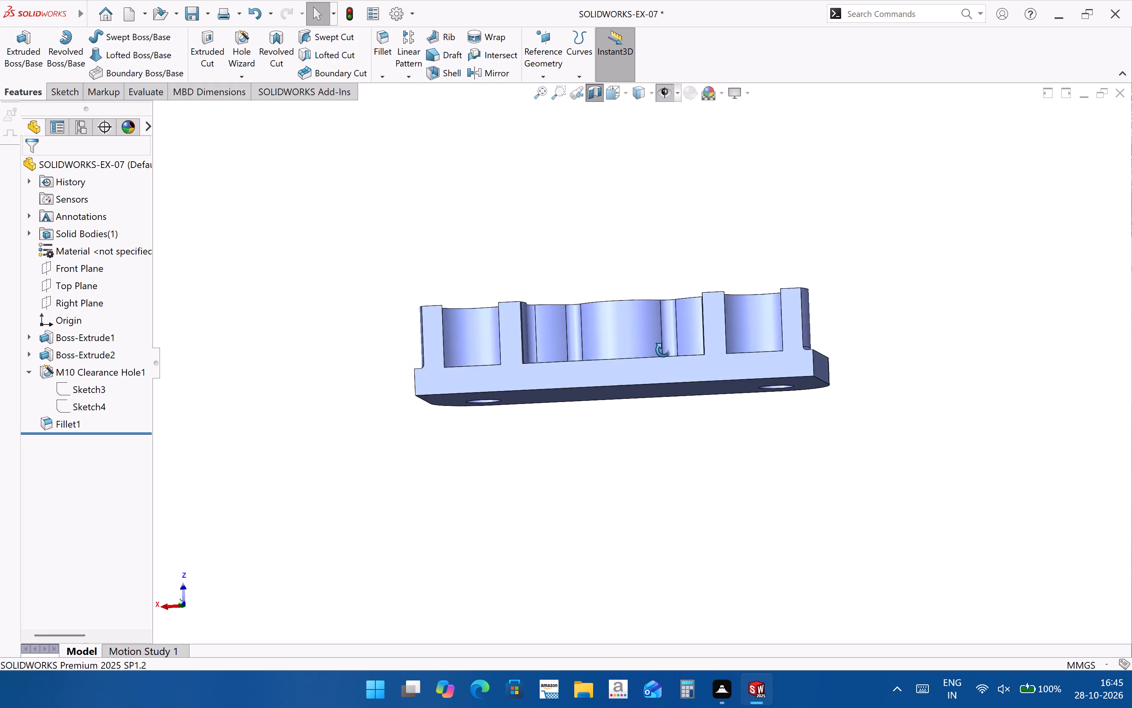
middle_click_drag(663, 350, 682, 370)
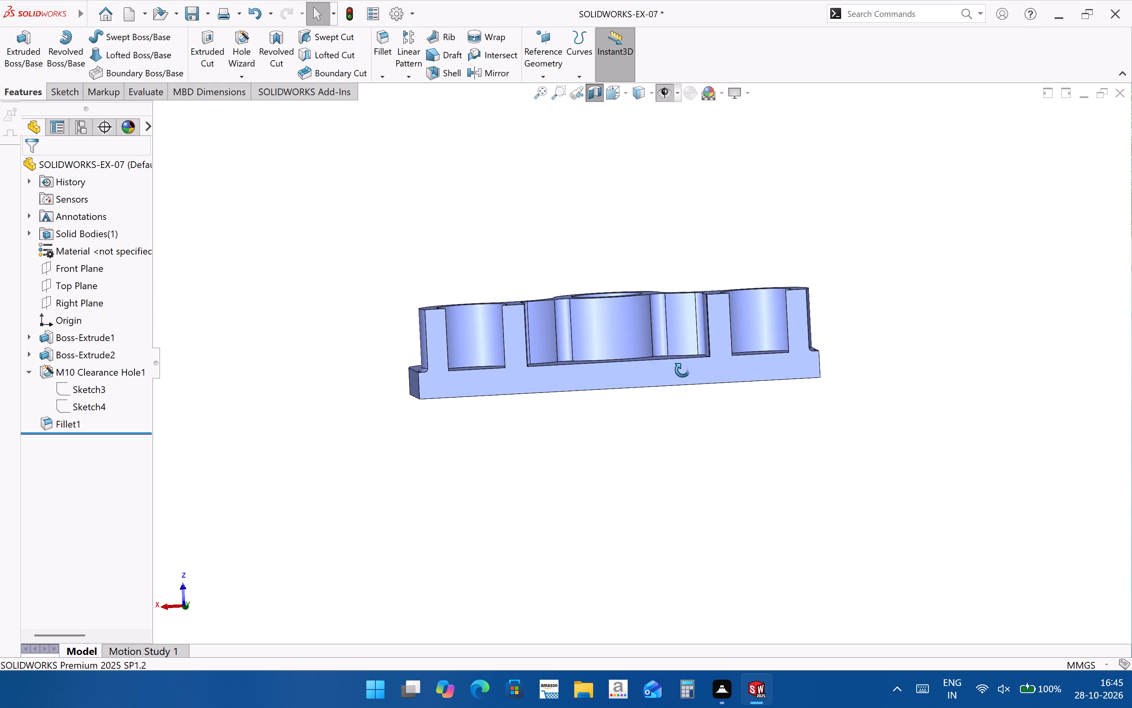
middle_click_drag(682, 370, 680, 358)
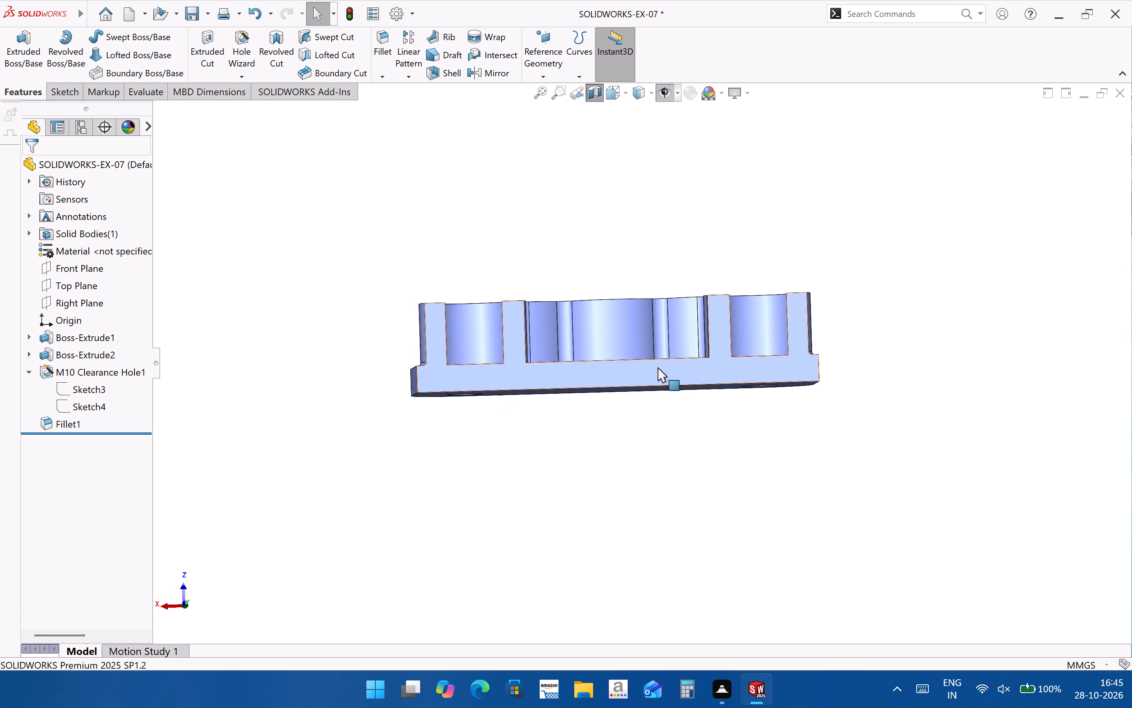
middle_click_drag(630, 397, 606, 571)
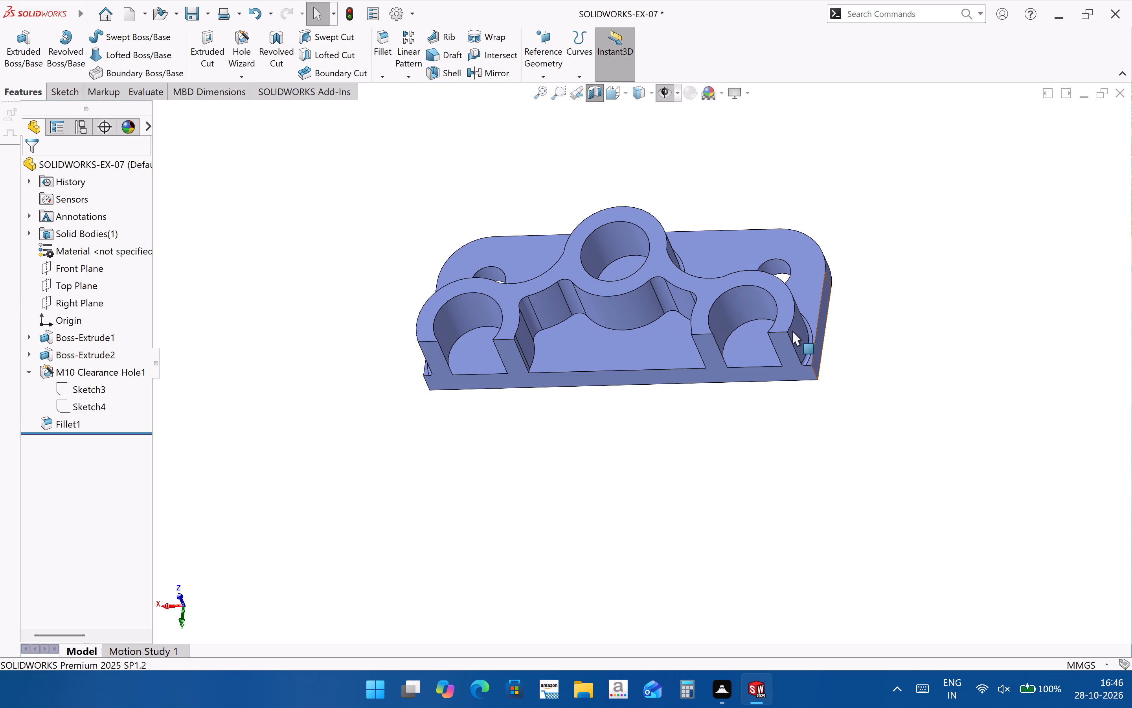
left_click(600, 92)
left_click(961, 467)
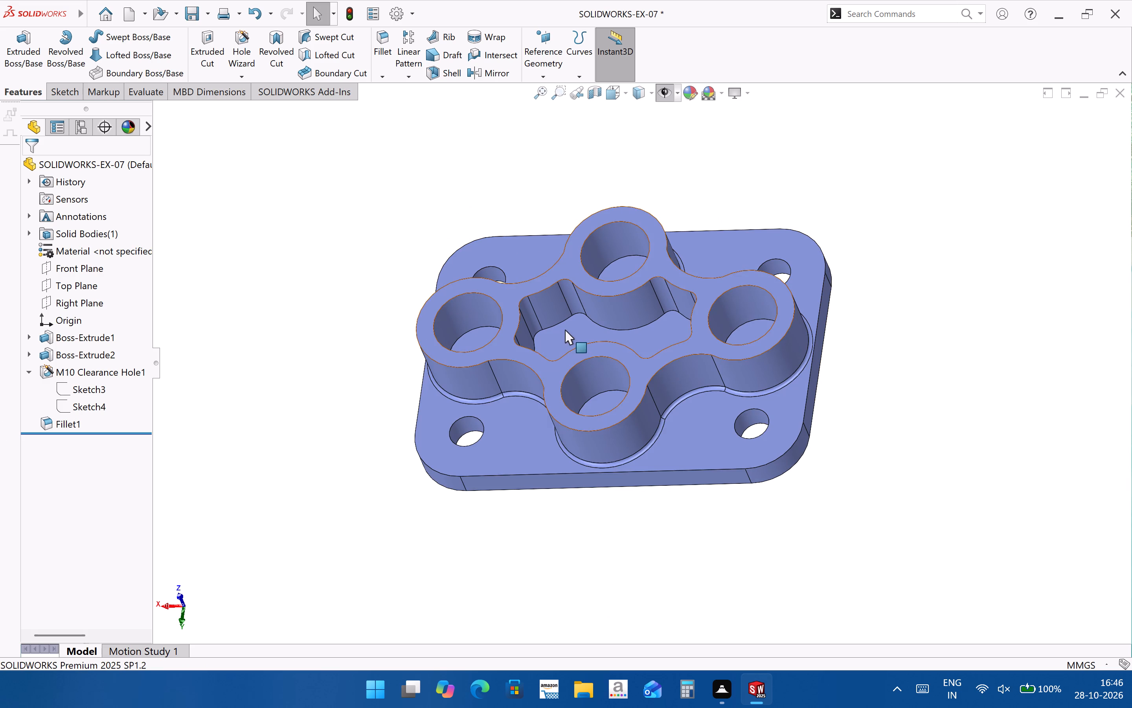
Start a sketch on the floor of the central pocket and convert the floor's outline into sketch entities.
middle_click_drag(564, 328, 596, 389)
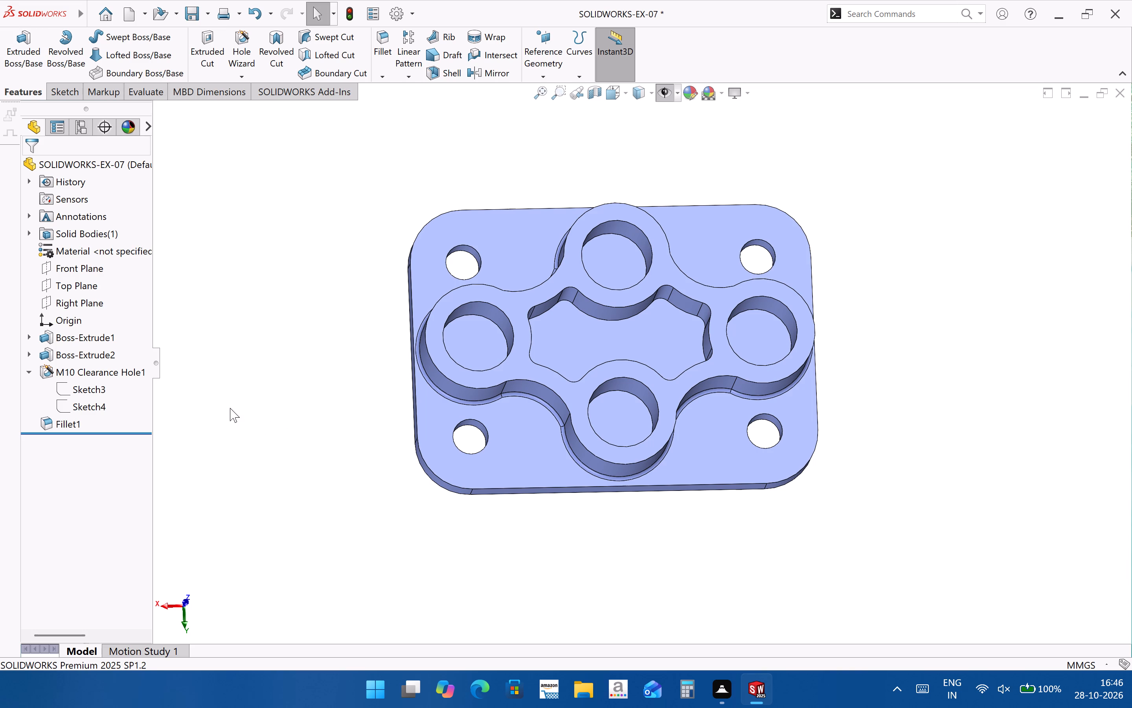
left_click(27, 374)
left_click(565, 338)
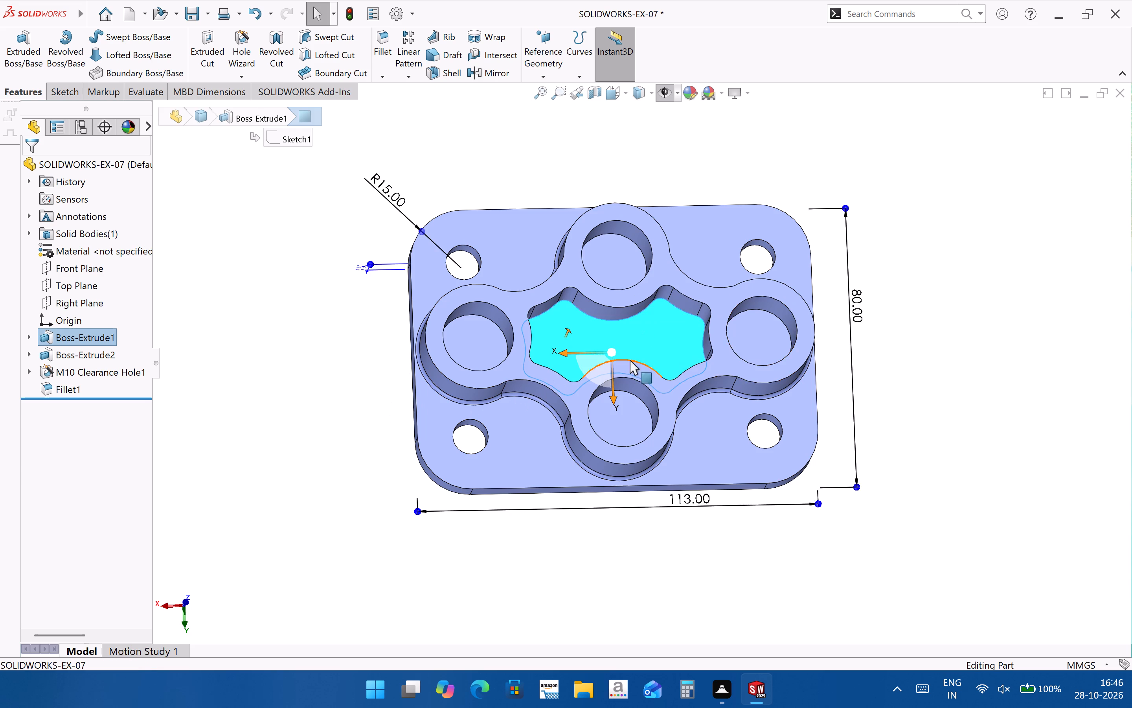
scroll(564, 296, "down", 3)
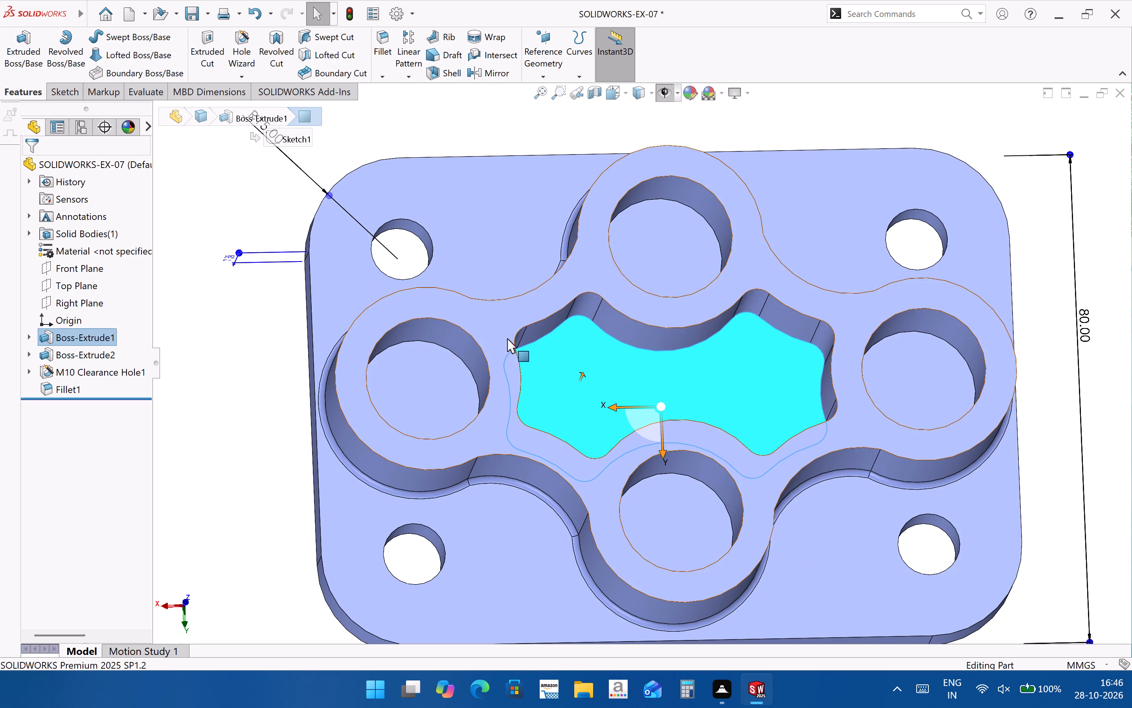
left_click(603, 372)
left_click(647, 344)
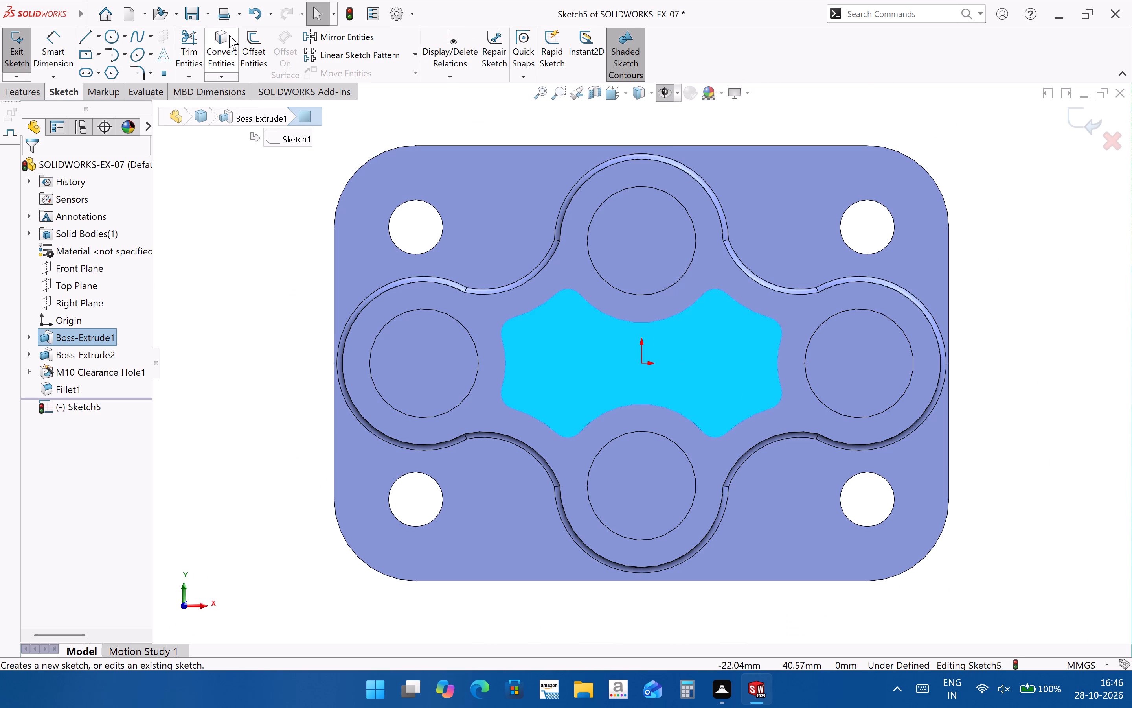
left_click(229, 35)
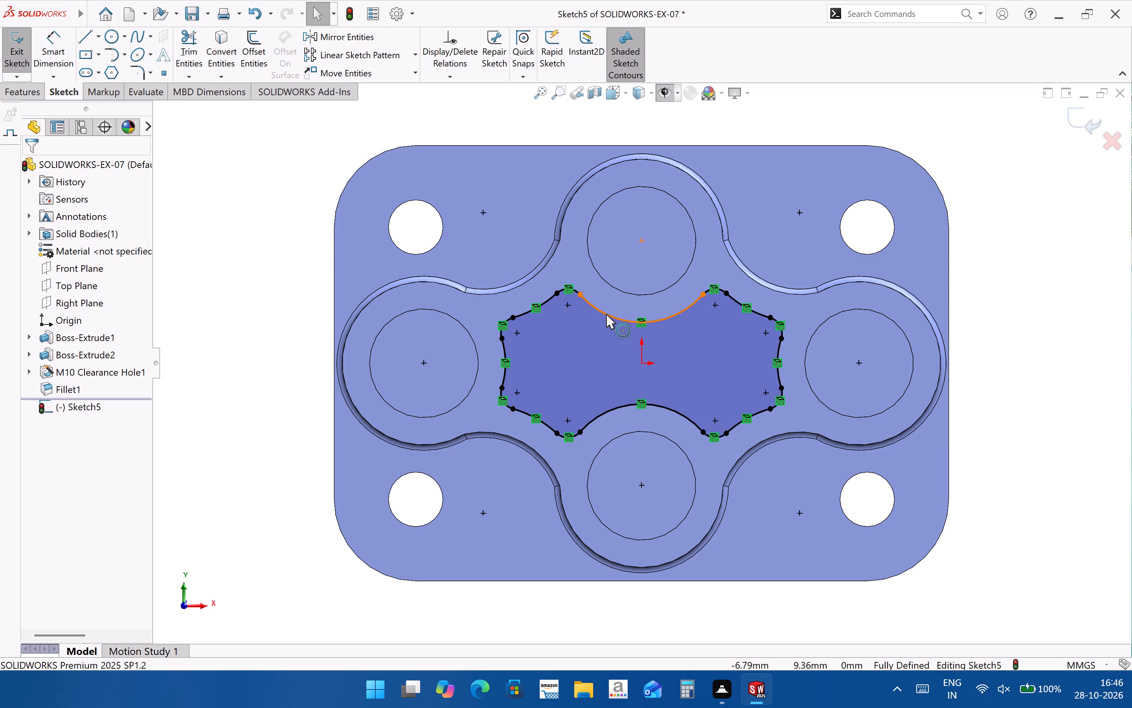
left_click(606, 314)
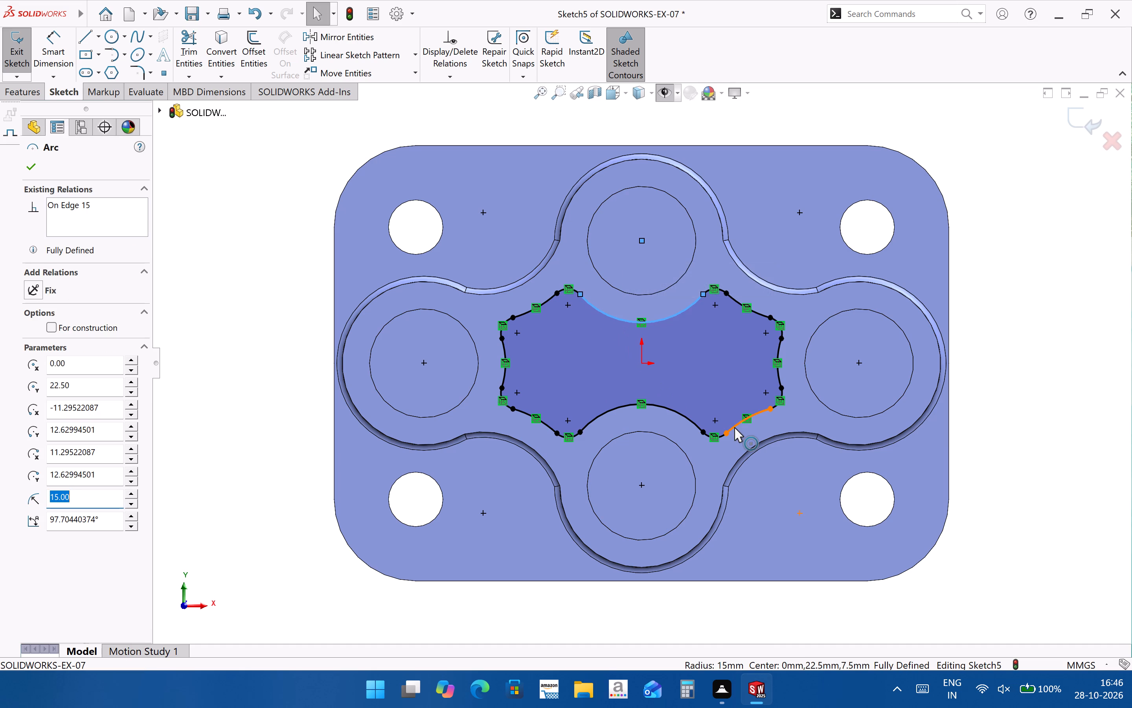
left_click(666, 318)
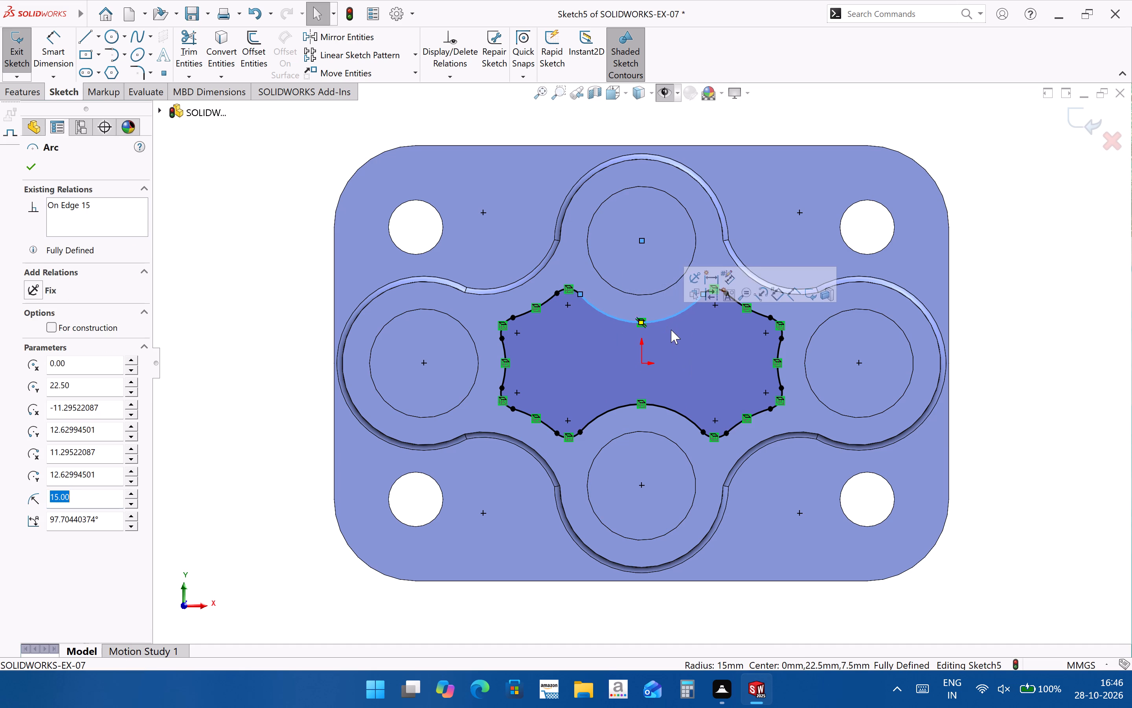
left_click(668, 316, "ctrl")
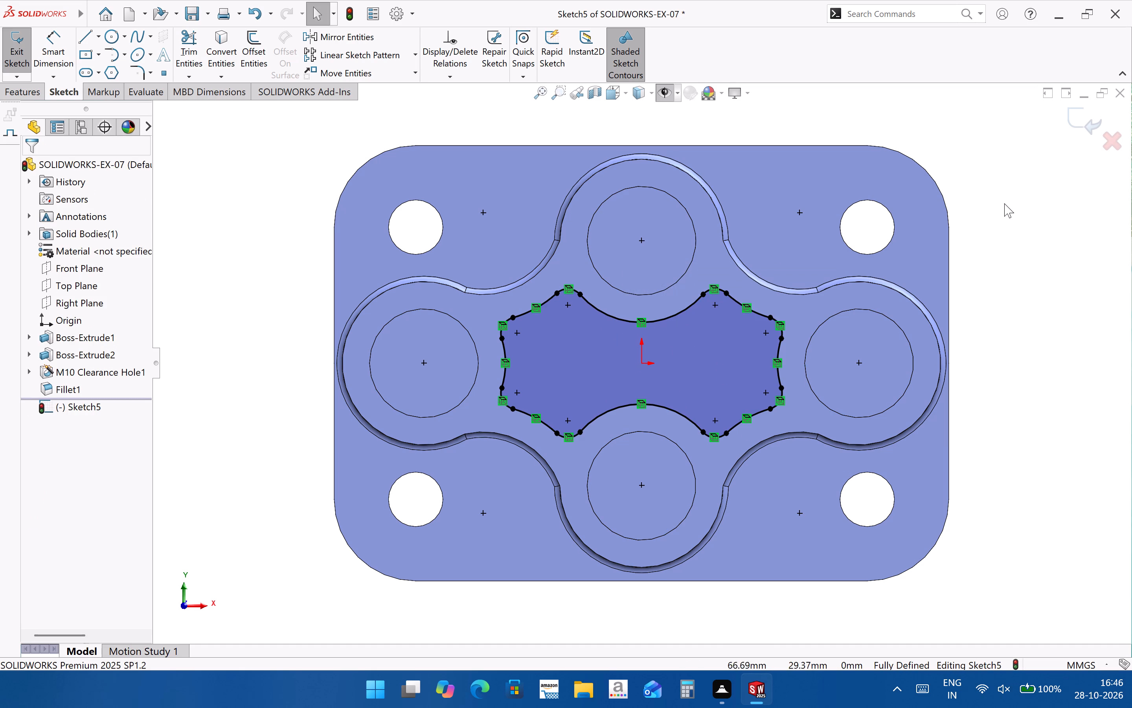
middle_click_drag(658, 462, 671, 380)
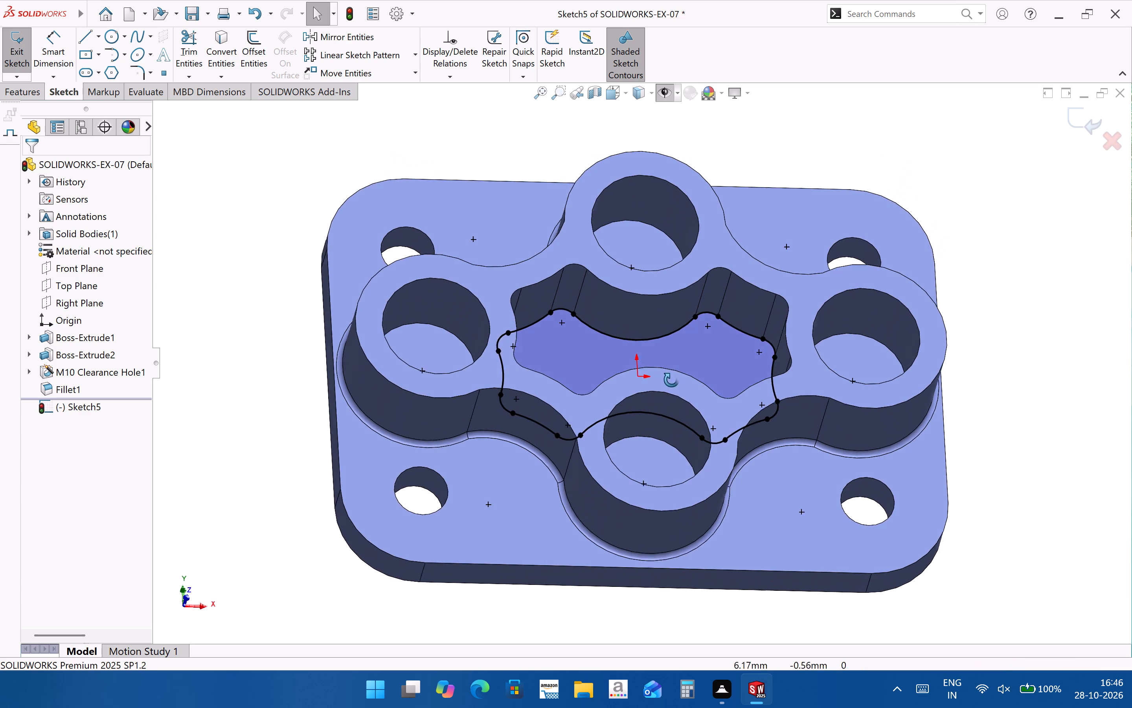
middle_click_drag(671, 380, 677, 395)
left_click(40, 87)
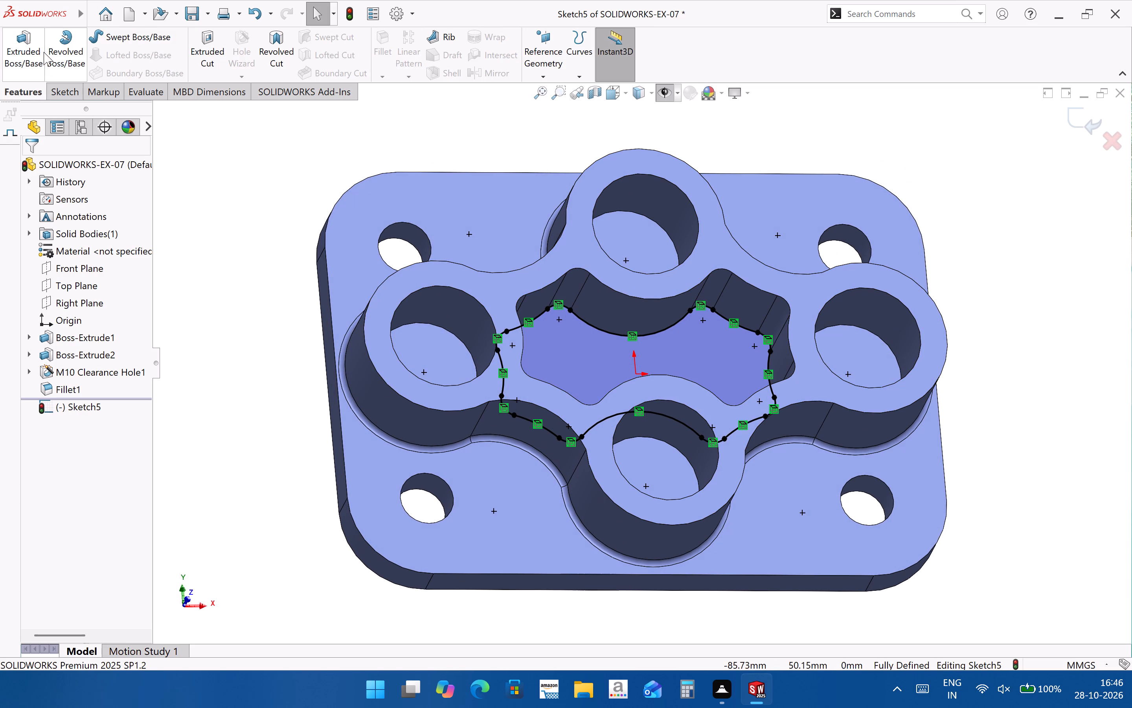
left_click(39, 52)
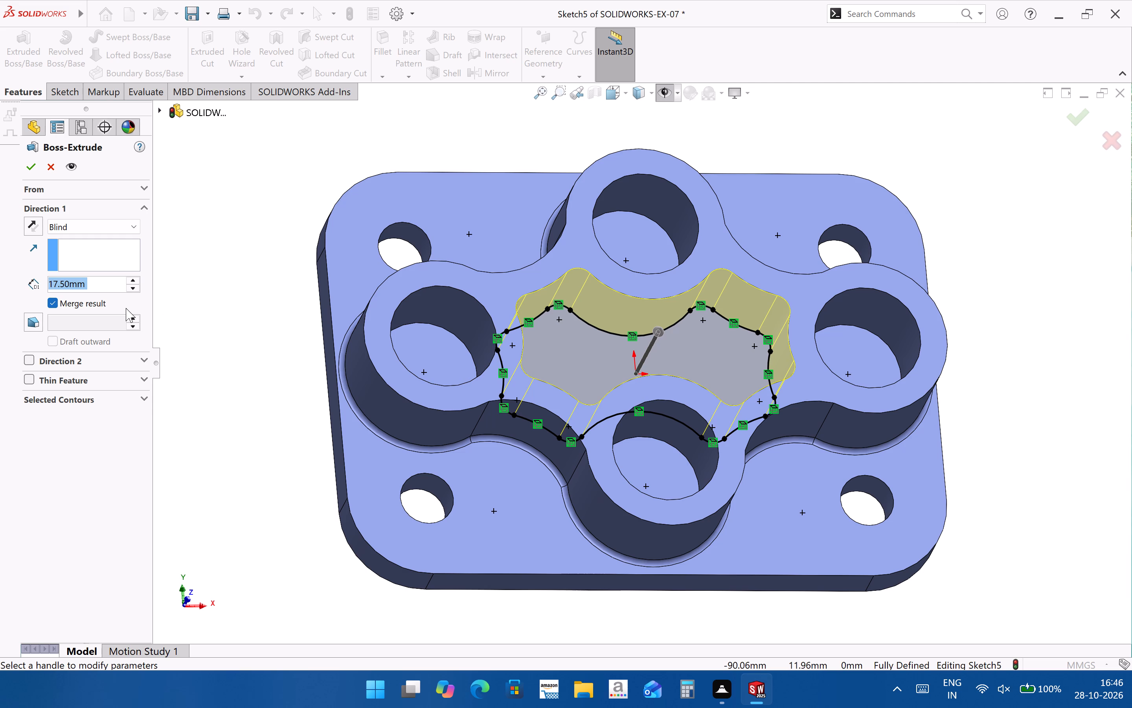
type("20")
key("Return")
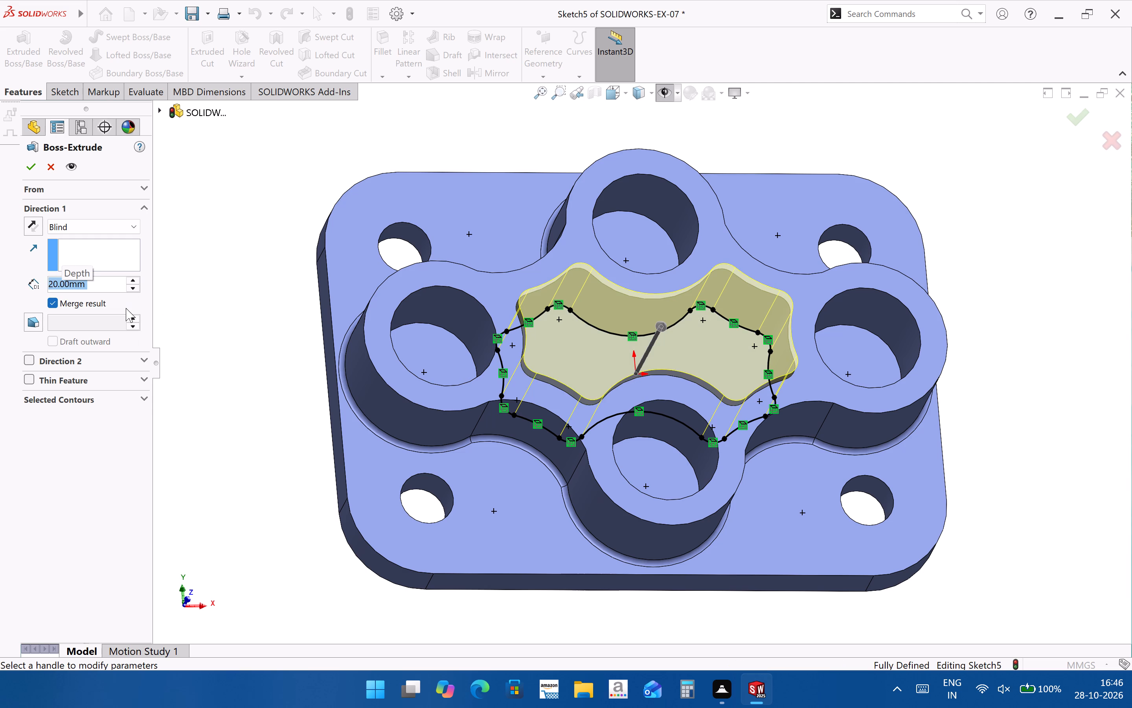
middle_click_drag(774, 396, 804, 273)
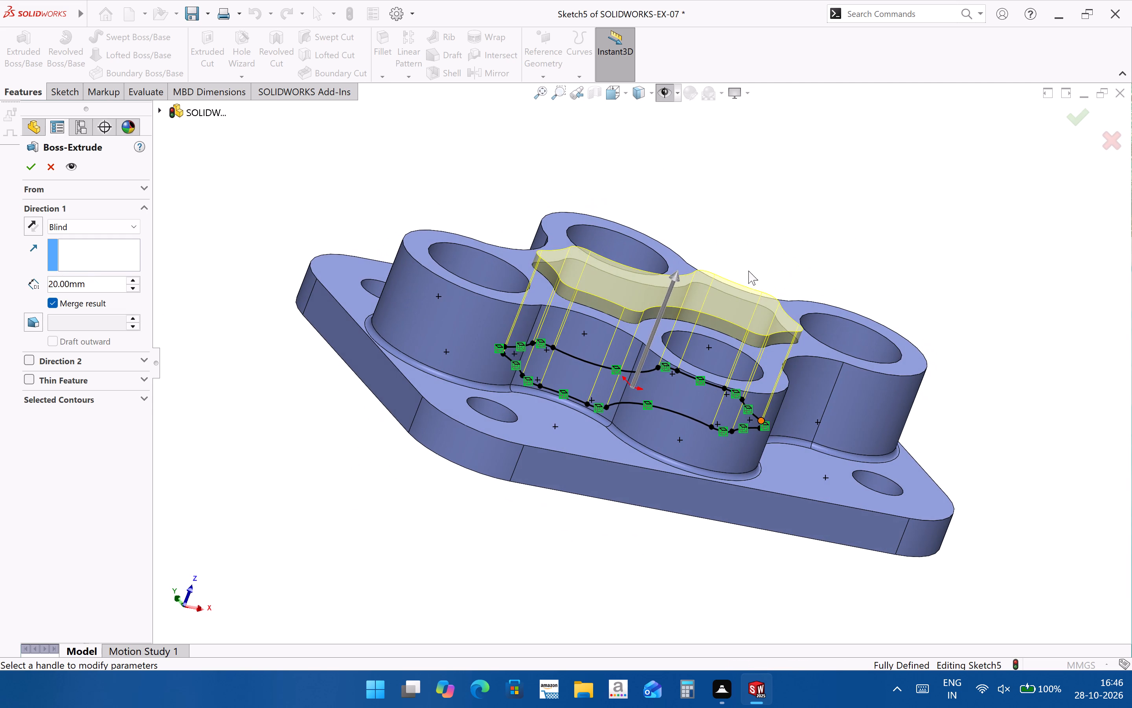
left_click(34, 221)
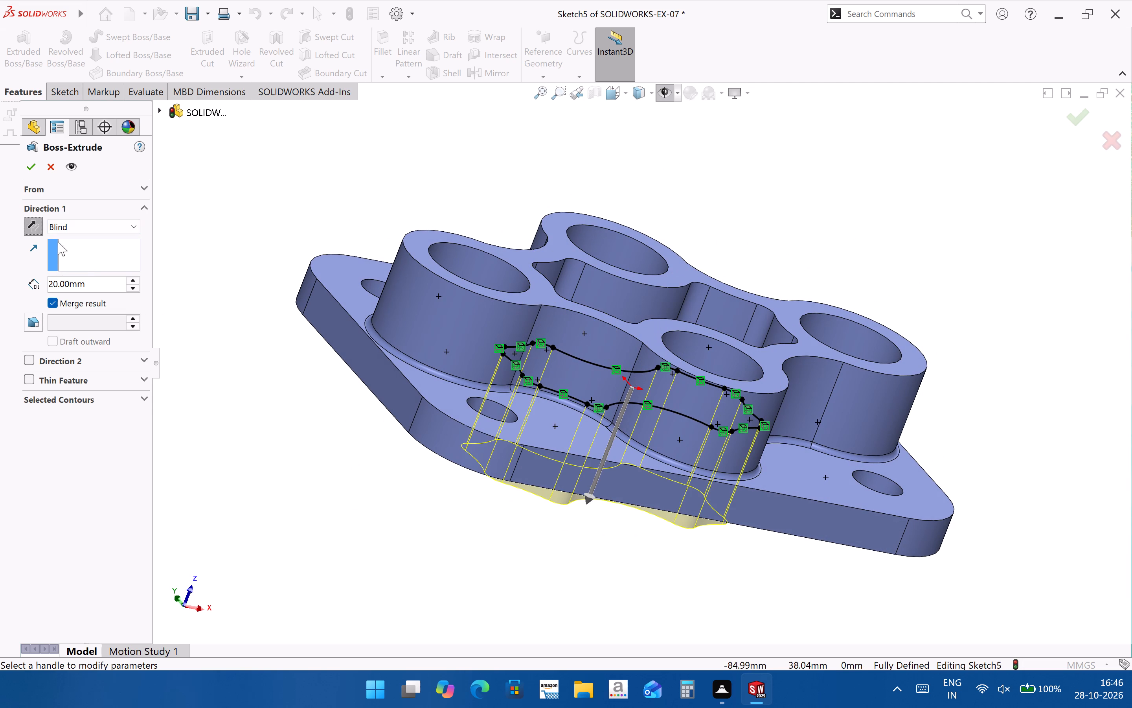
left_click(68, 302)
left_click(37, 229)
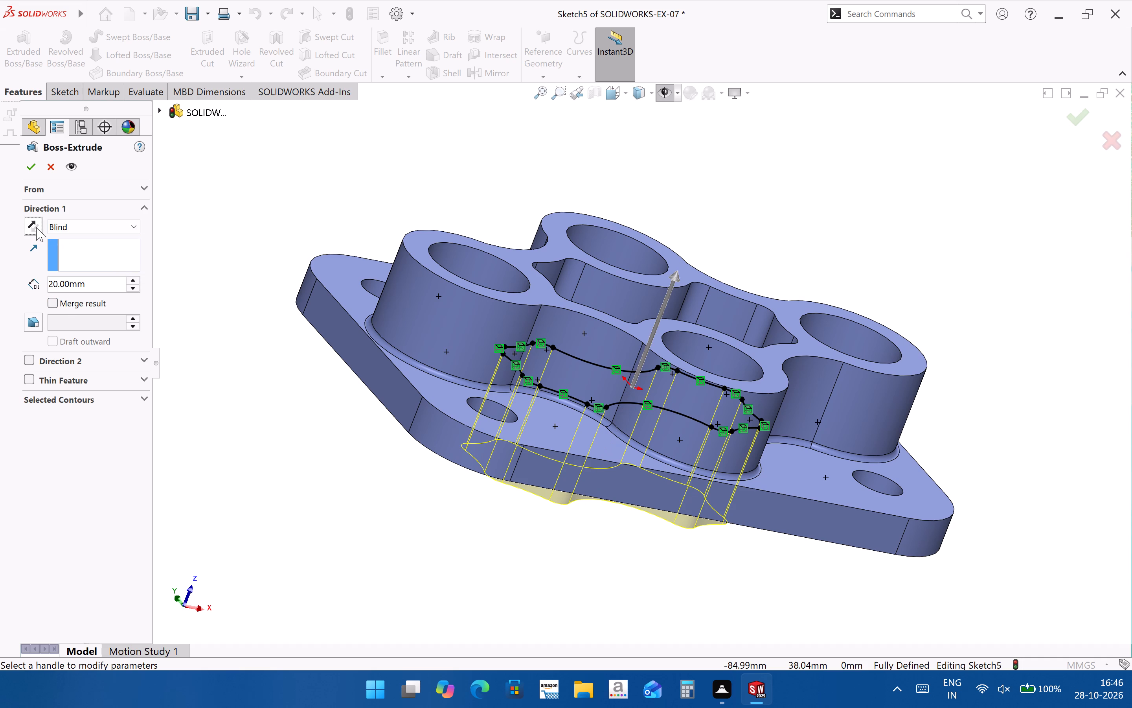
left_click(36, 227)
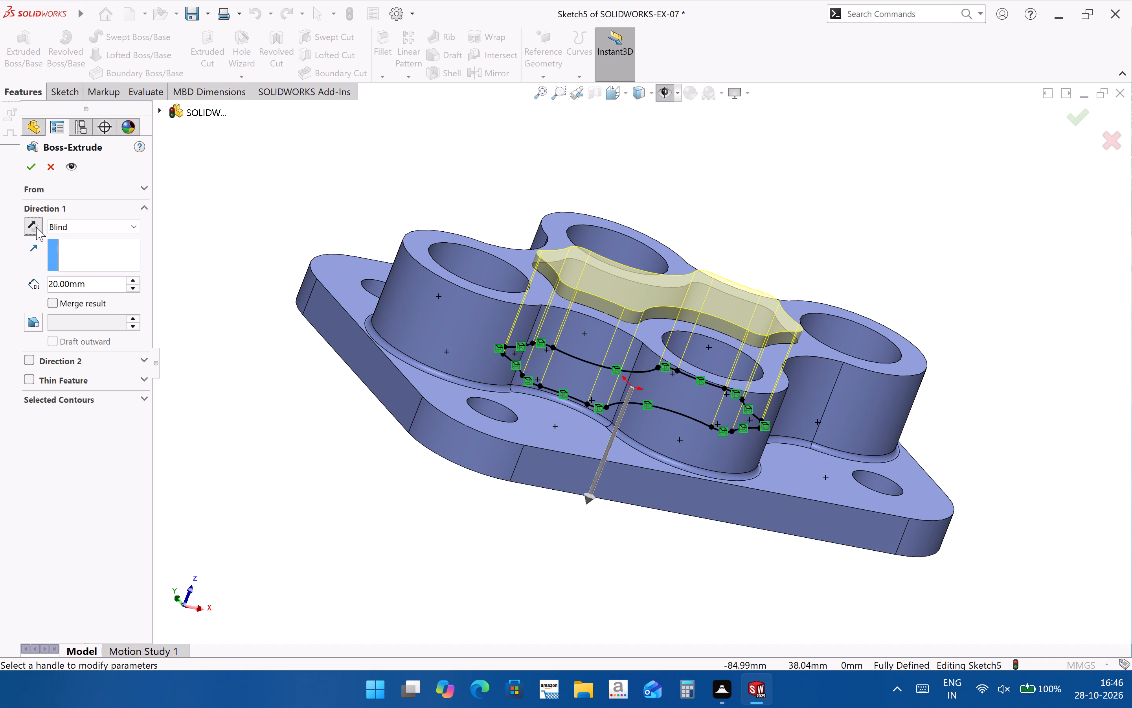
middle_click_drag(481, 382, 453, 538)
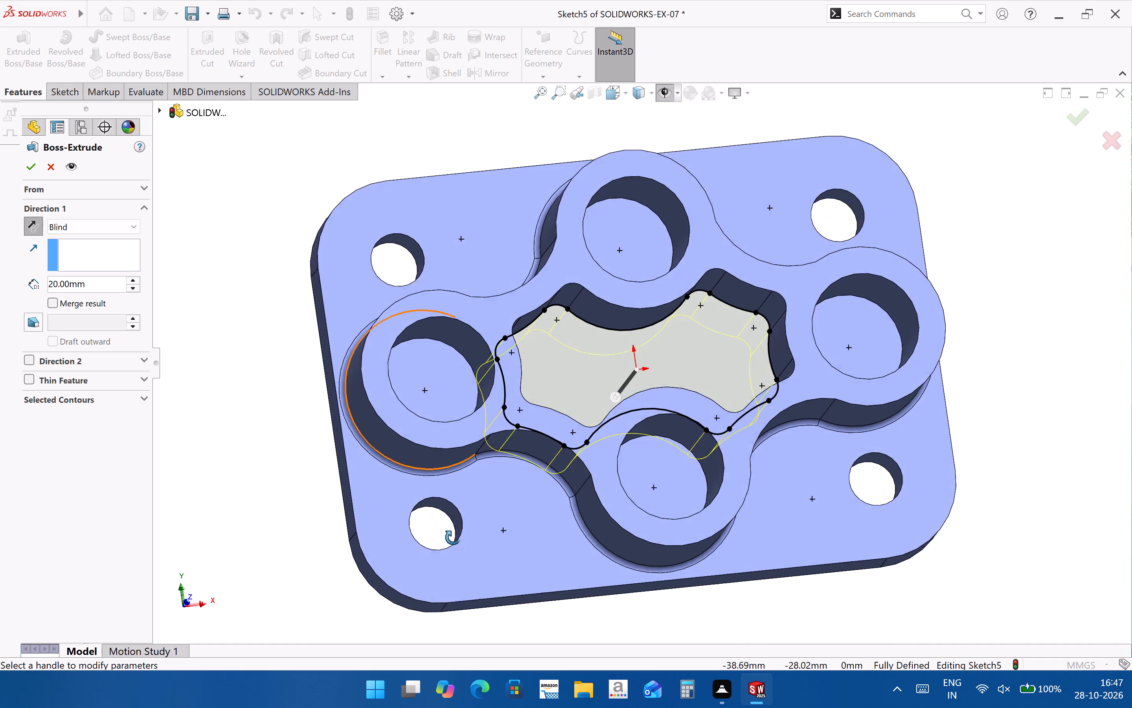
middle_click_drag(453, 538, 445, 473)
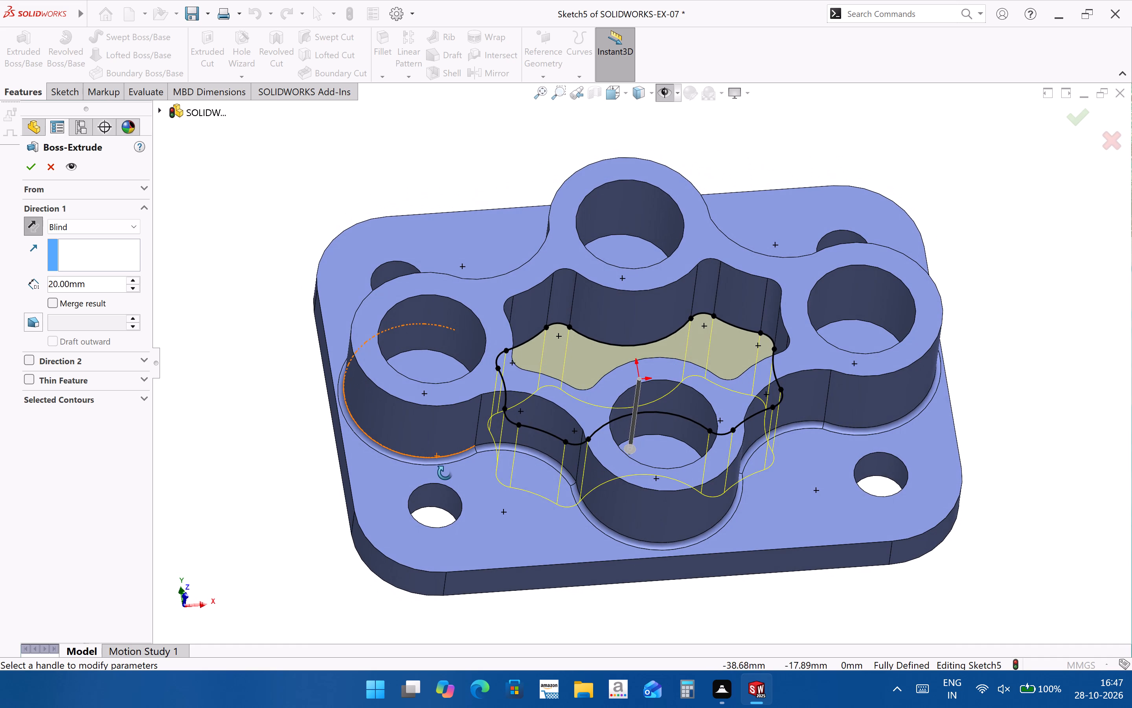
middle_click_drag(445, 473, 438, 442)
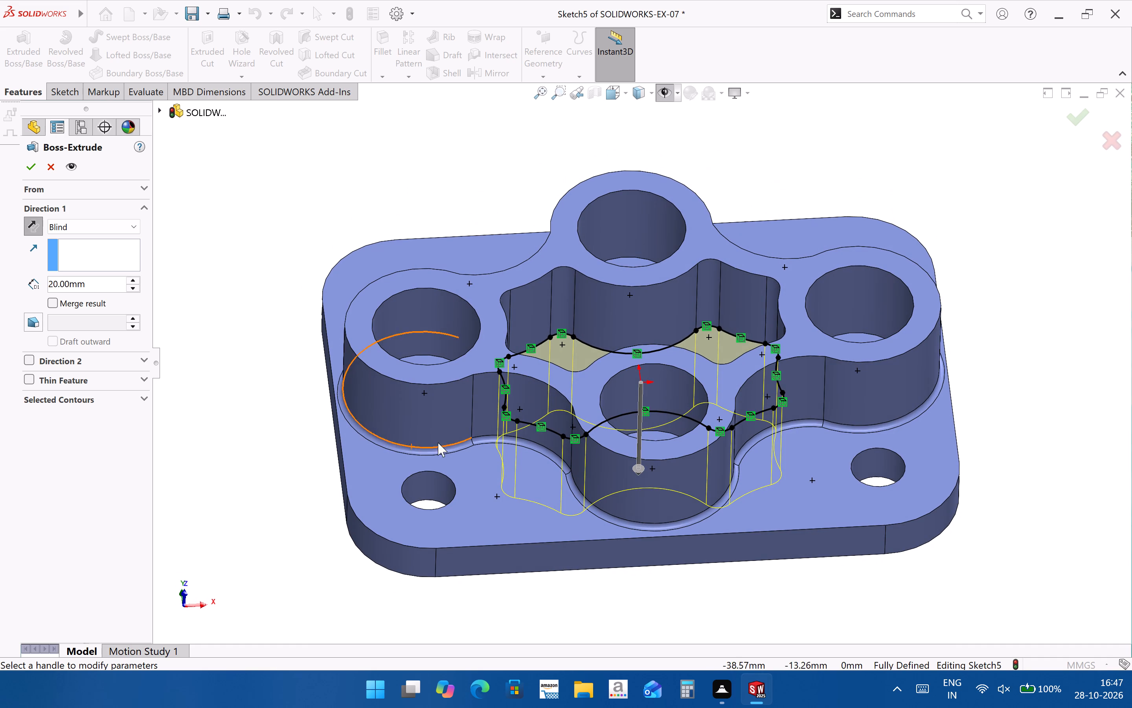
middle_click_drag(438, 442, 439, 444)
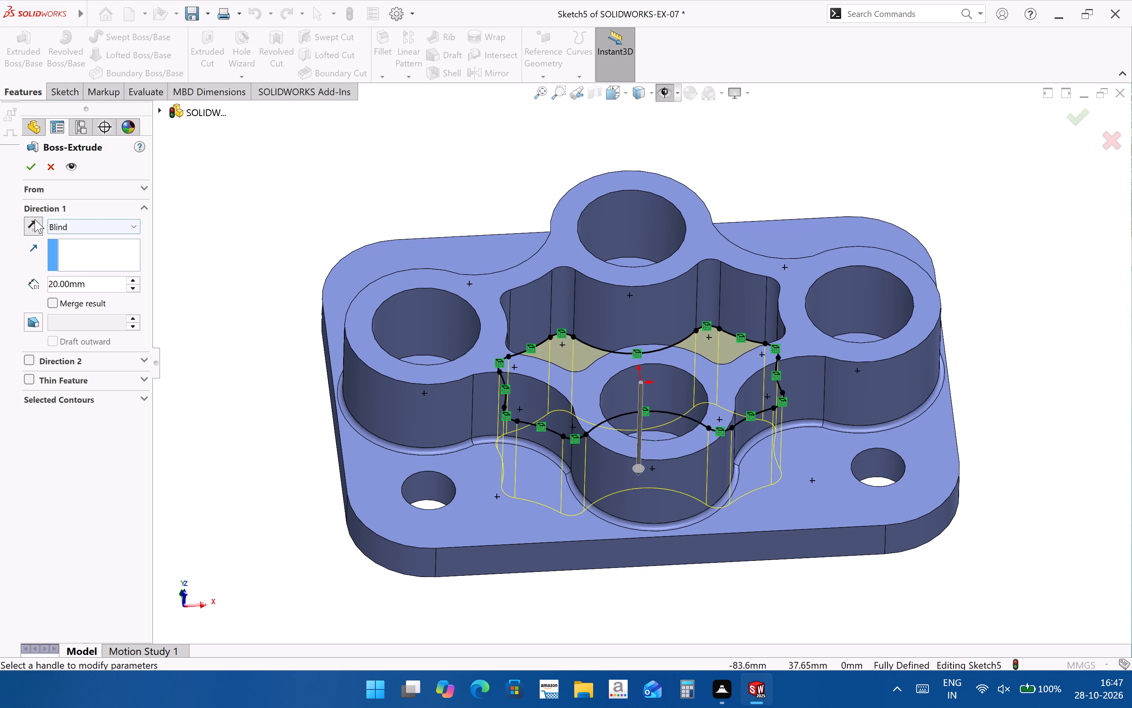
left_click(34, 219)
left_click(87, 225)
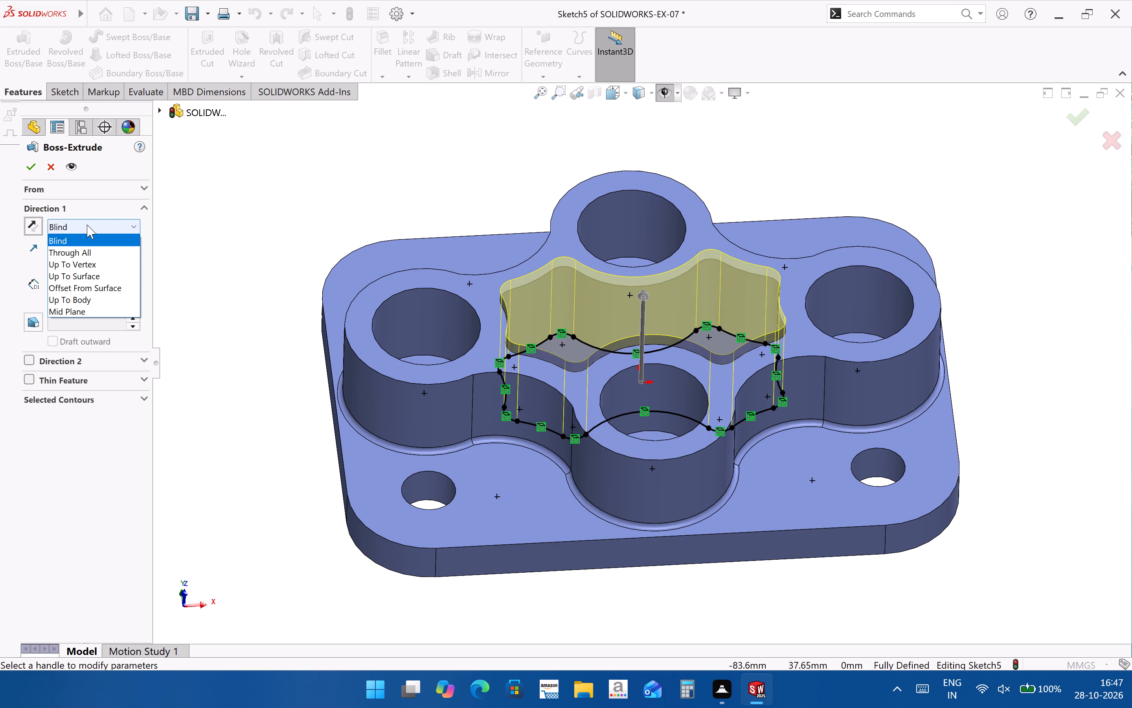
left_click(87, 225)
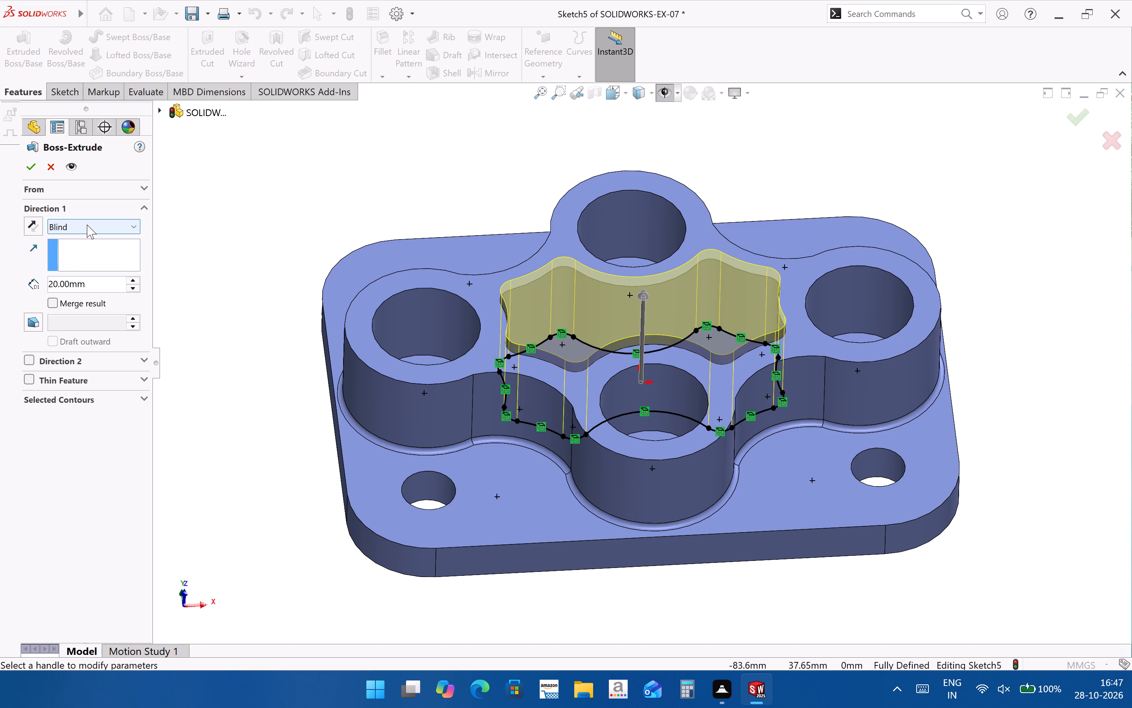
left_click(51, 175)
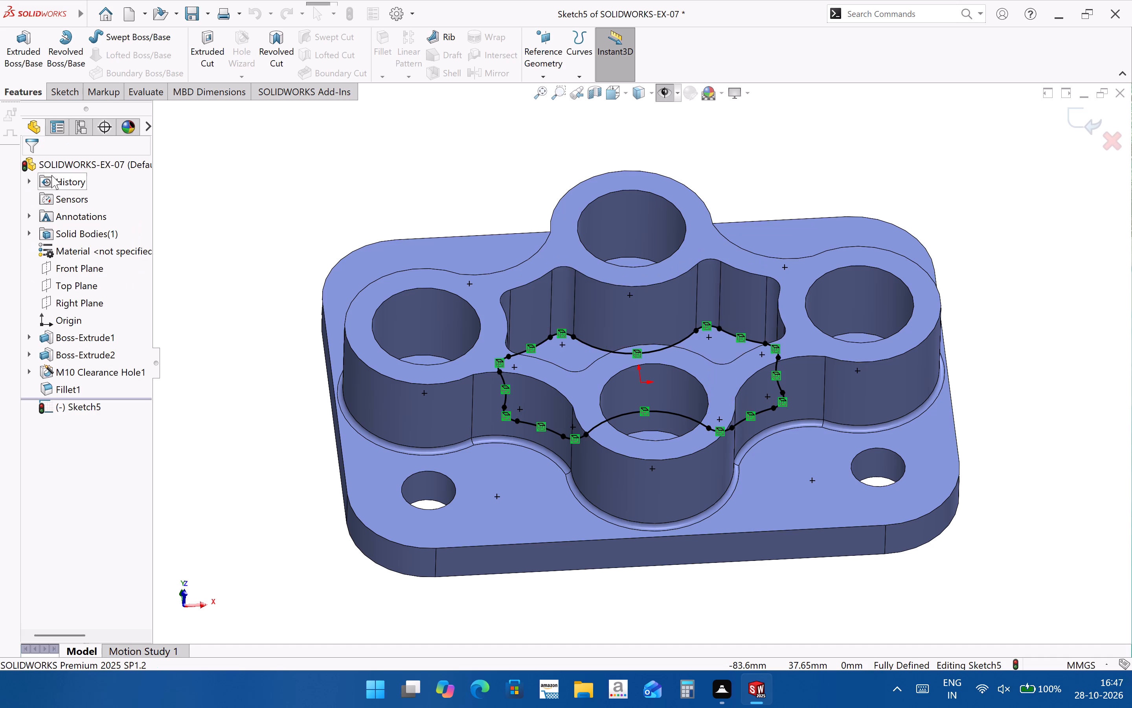
Extrude the pocket-floor outline sketch upward as a 10 mm blind boss merged with the part.
middle_click_drag(753, 497, 768, 520)
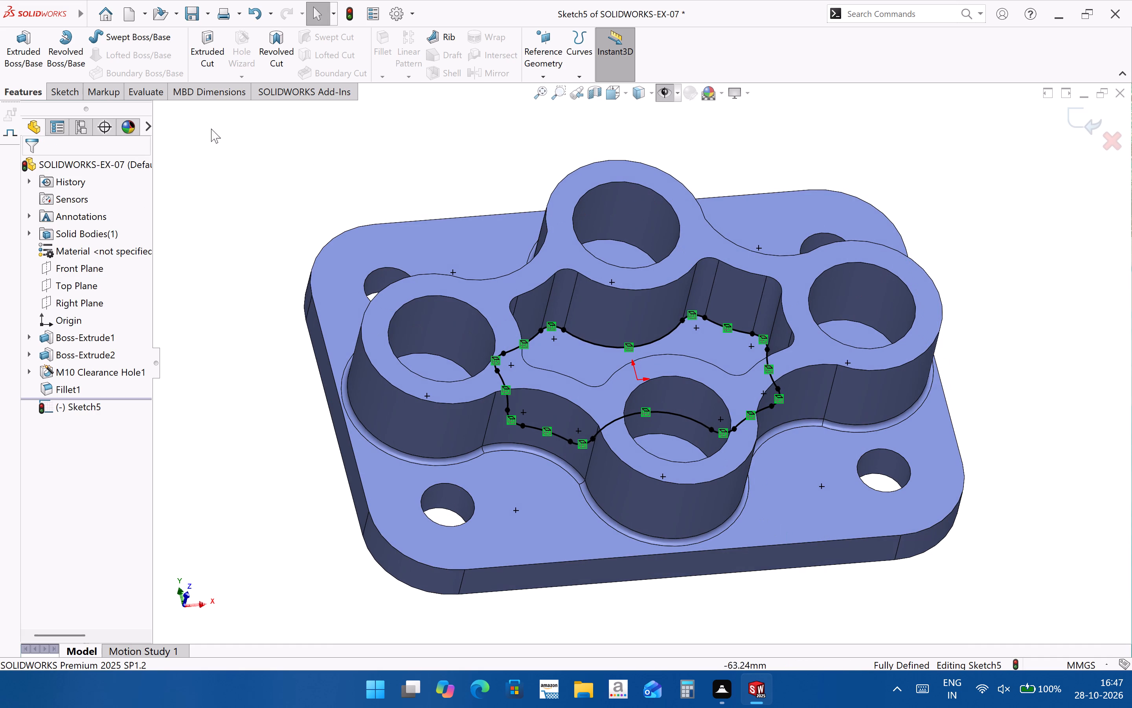
left_click(34, 59)
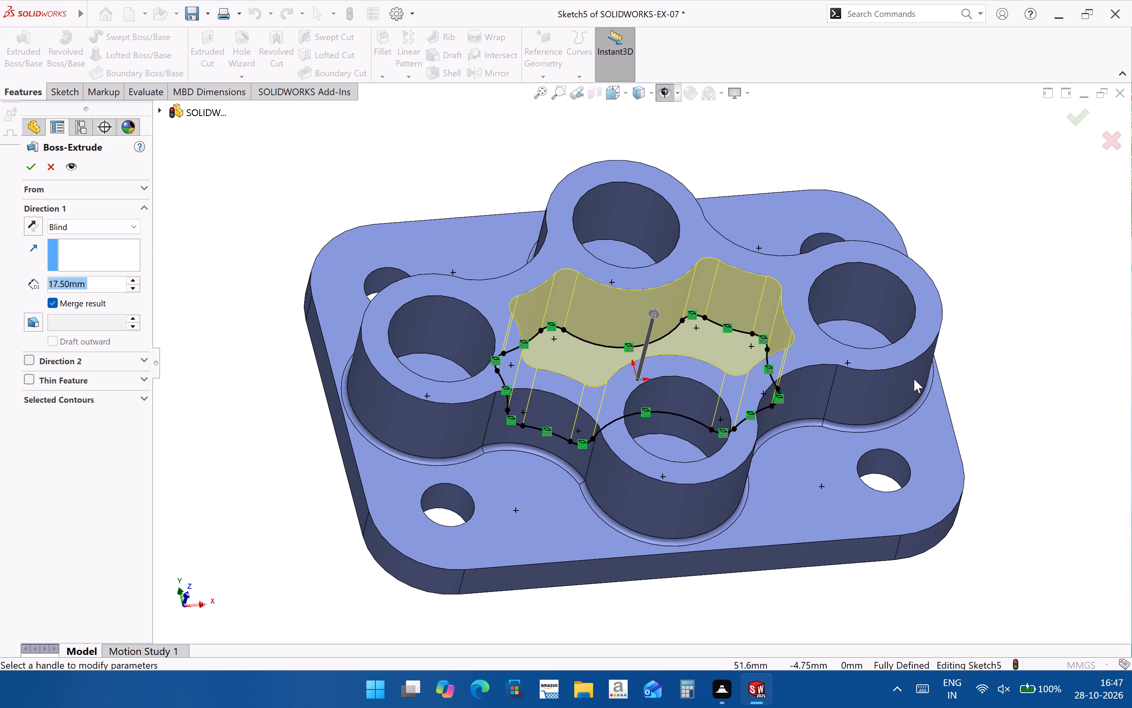
type("10")
key("Return")
left_click(1080, 116)
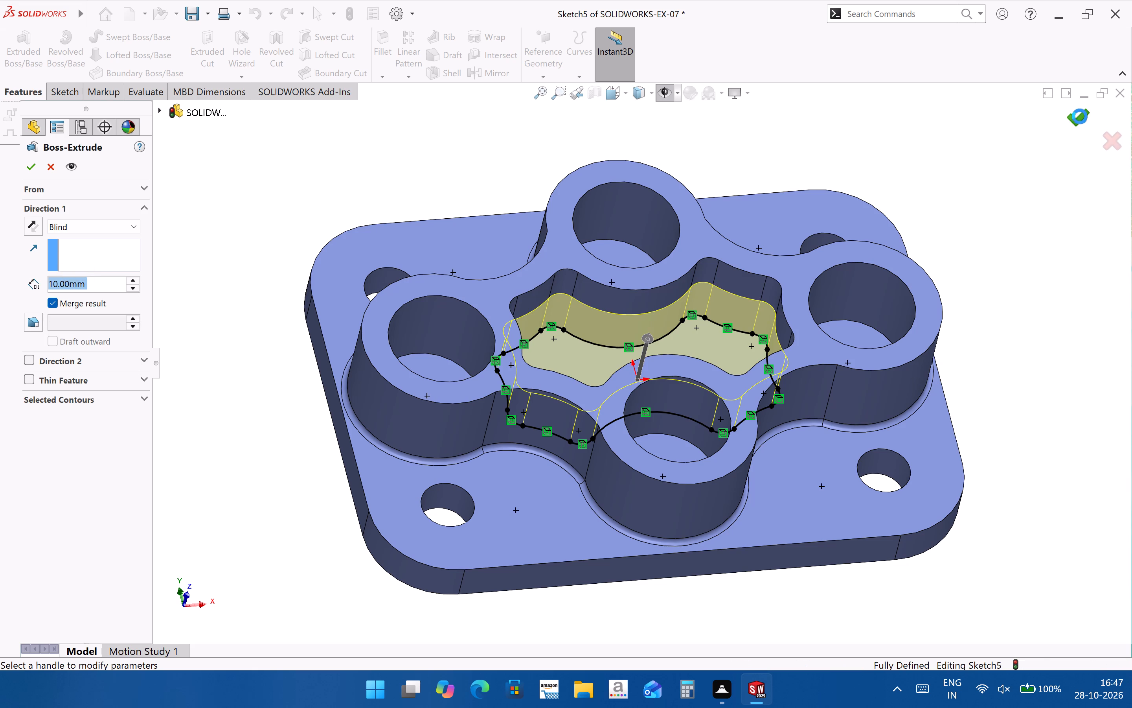
left_click(1052, 463)
Measure the normal distance between the raised central pocket floor and the top face of the bosses.
scroll(463, 324, "up", 4)
middle_click_drag(627, 419, 687, 396)
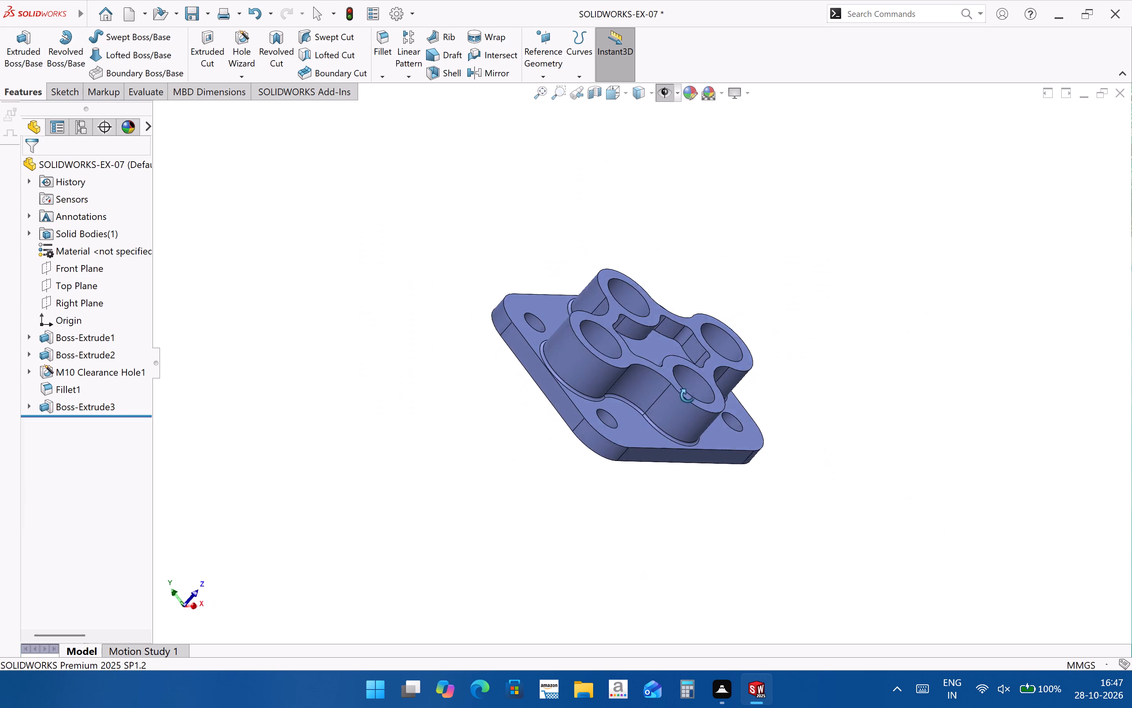
middle_click_drag(687, 396, 658, 442)
left_click(674, 342)
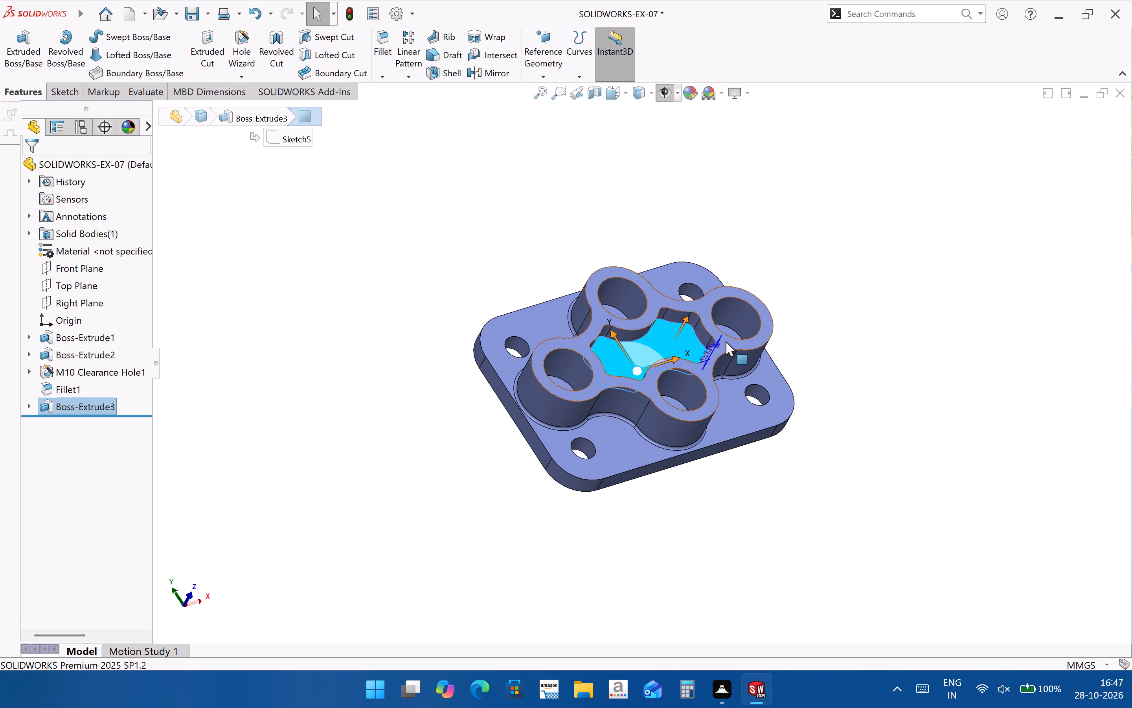
left_click(726, 341, "ctrl")
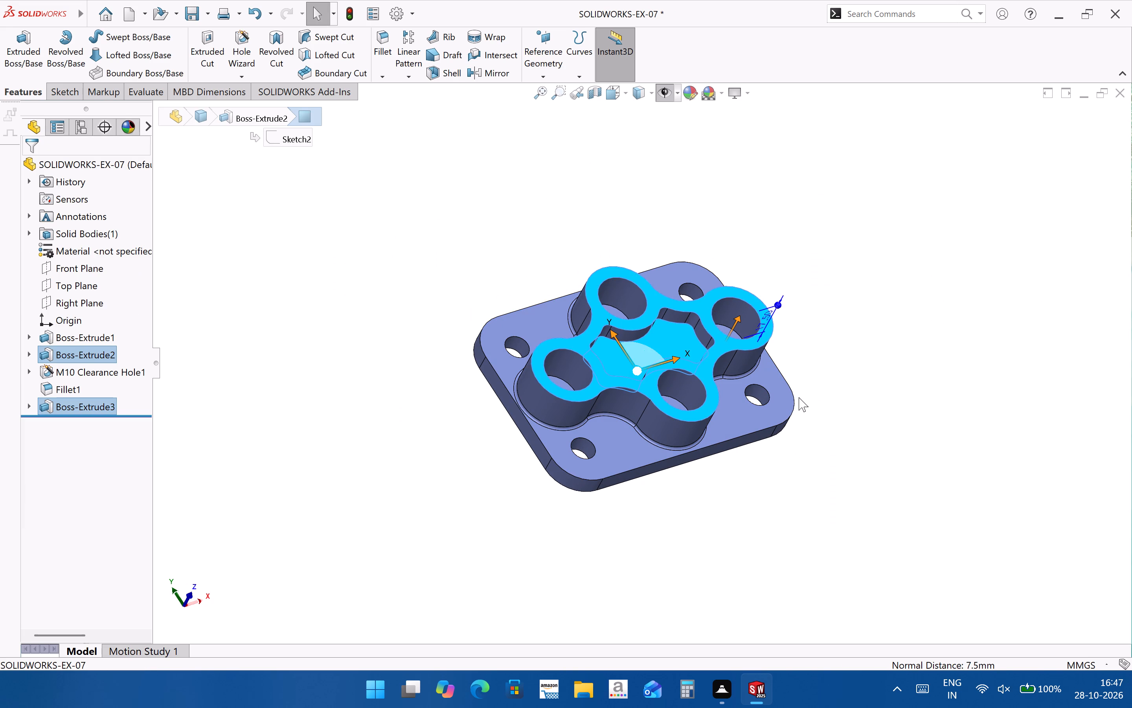
left_click(1013, 420)
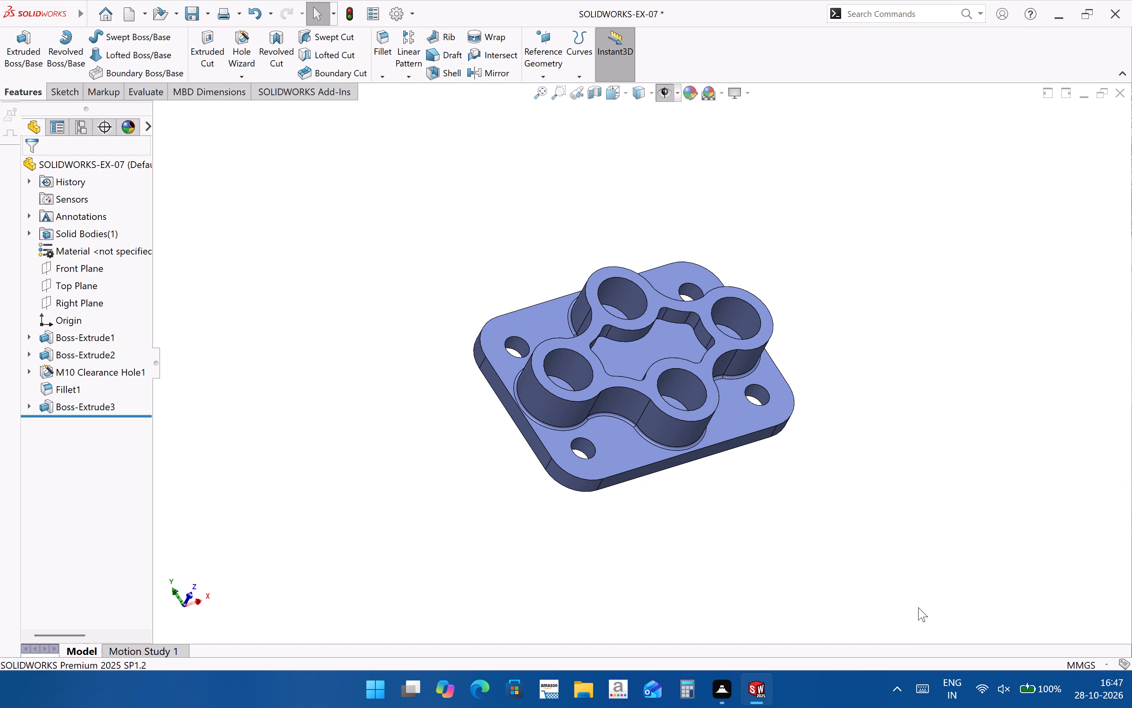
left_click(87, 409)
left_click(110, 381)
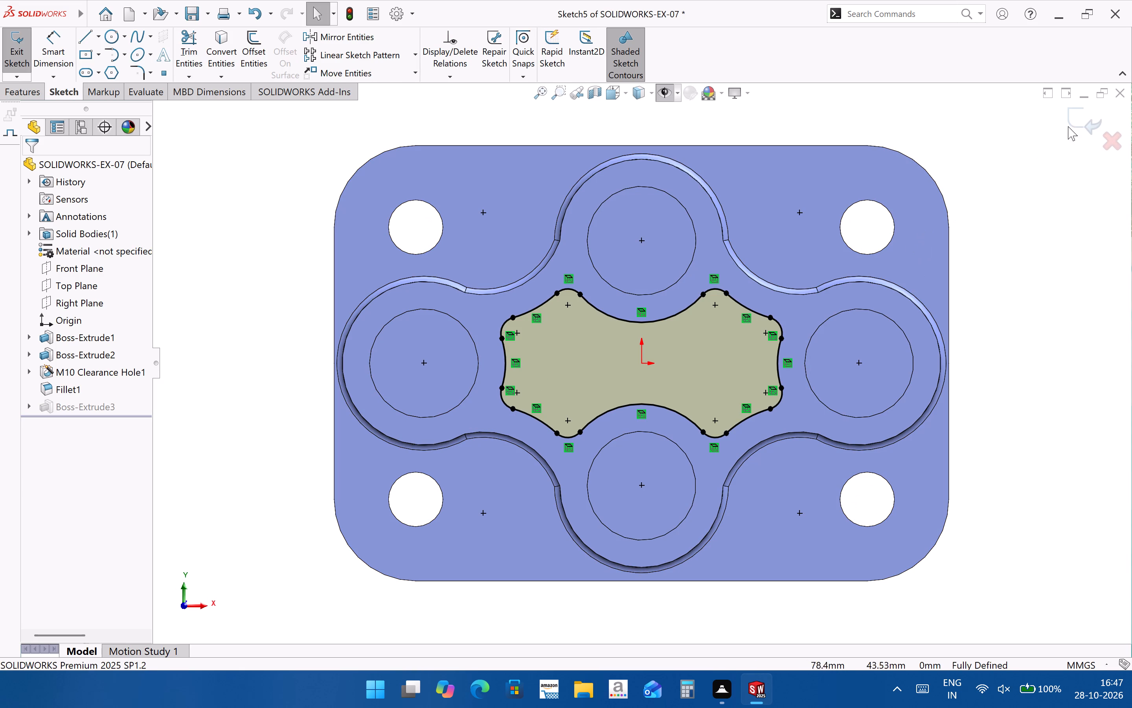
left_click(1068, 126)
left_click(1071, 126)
Edit the extrusion that raises the central pocket floor and set its blind depth to 7.5 mm.
middle_click_drag(365, 490, 412, 370)
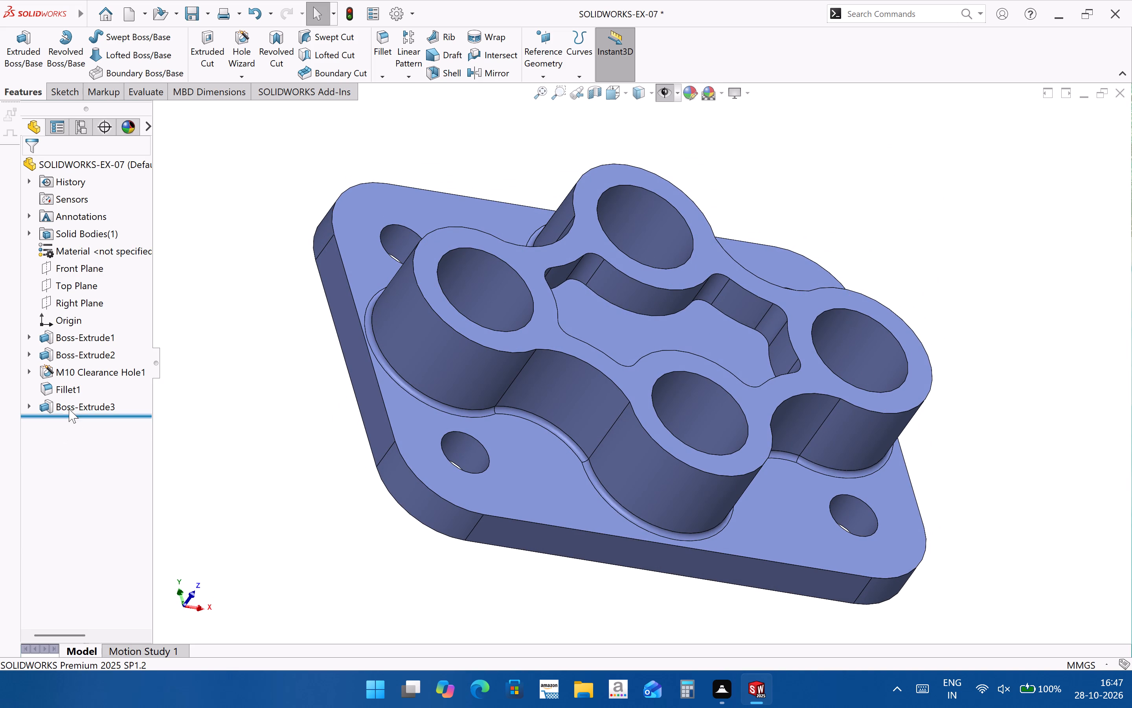
left_click(70, 407)
left_click(84, 382)
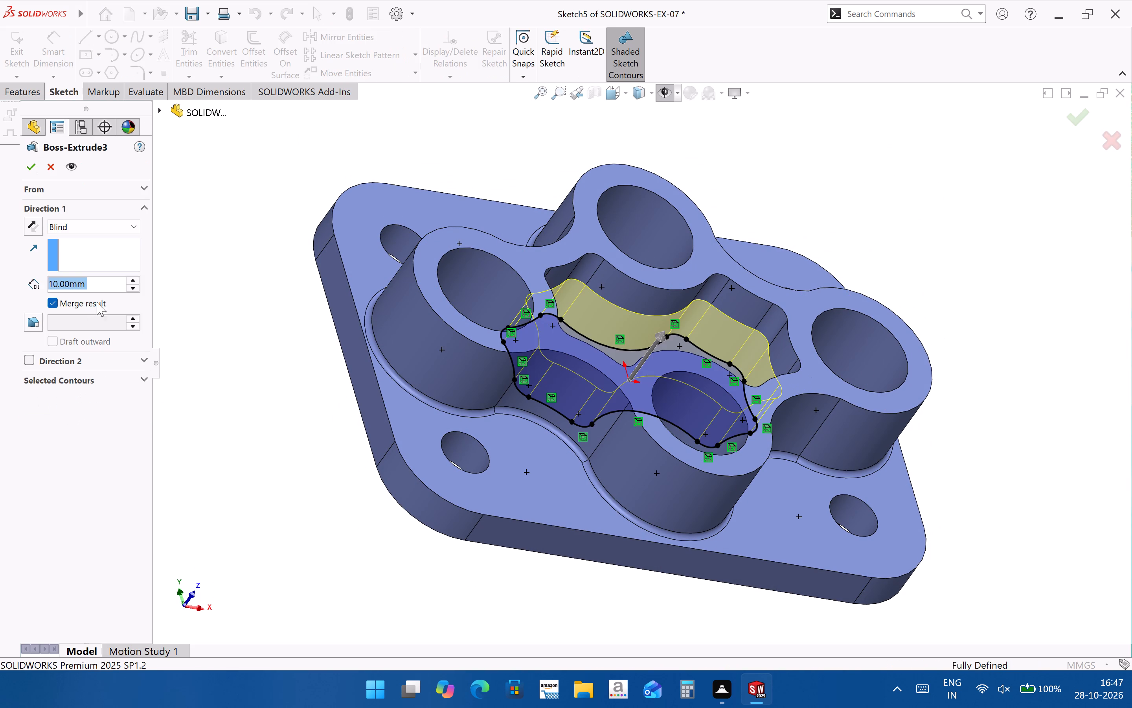
left_click(107, 288)
key("minus")
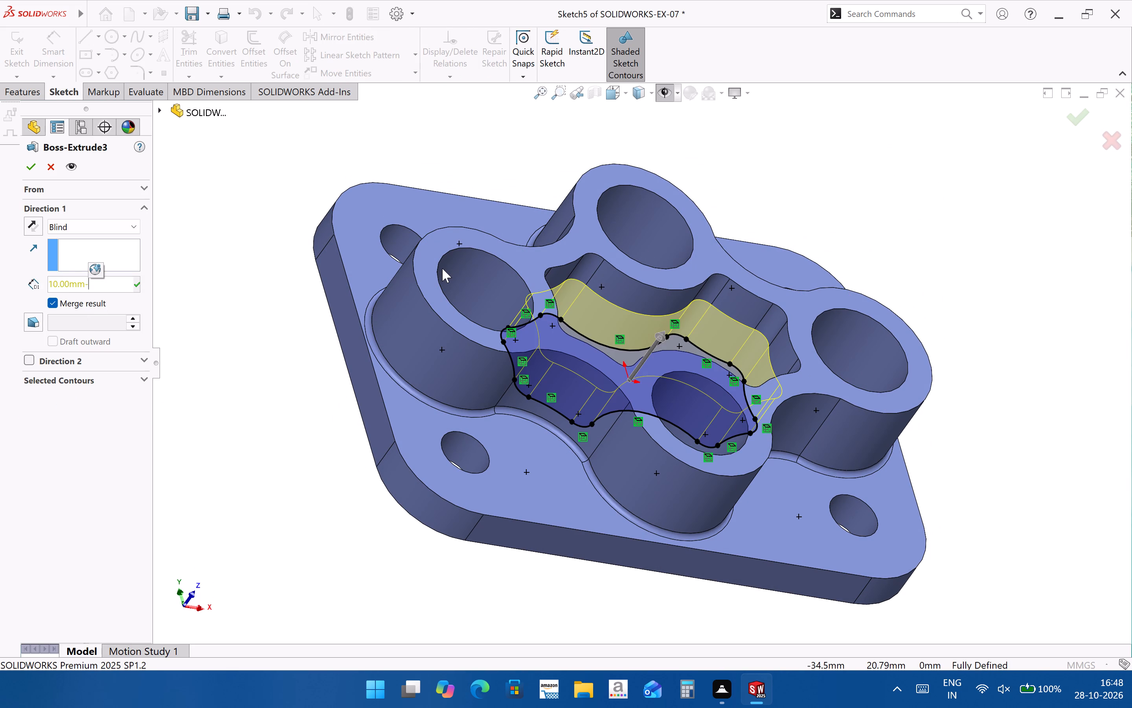
key("2")
type(".5")
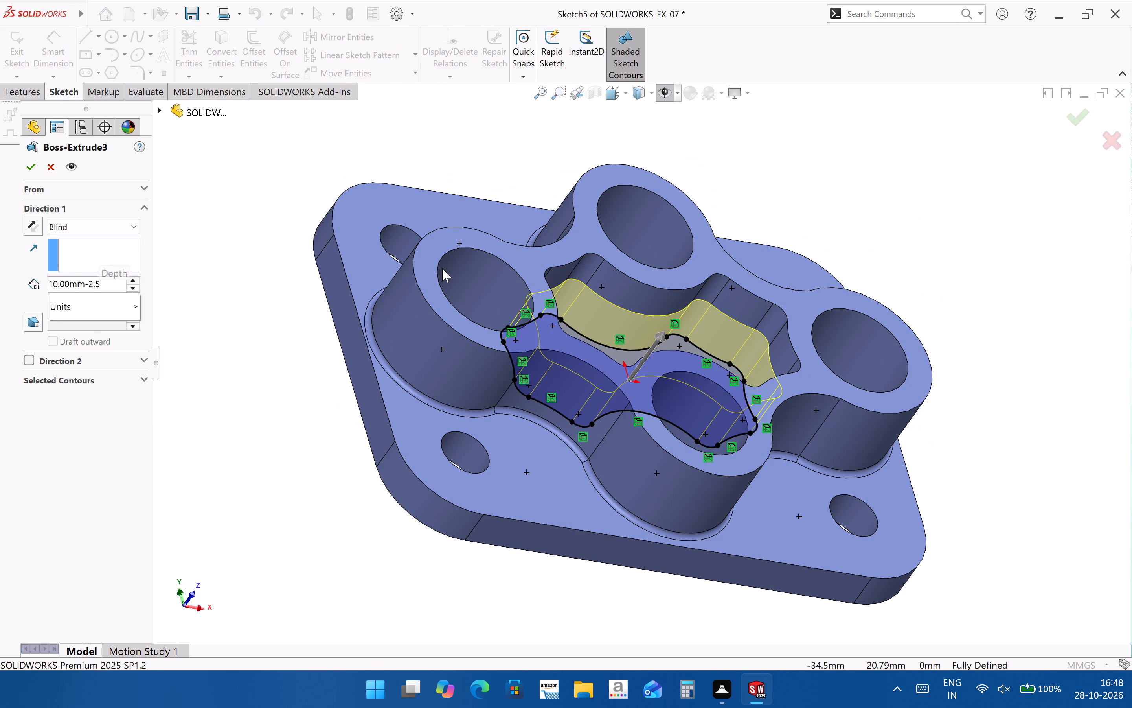
key("Return")
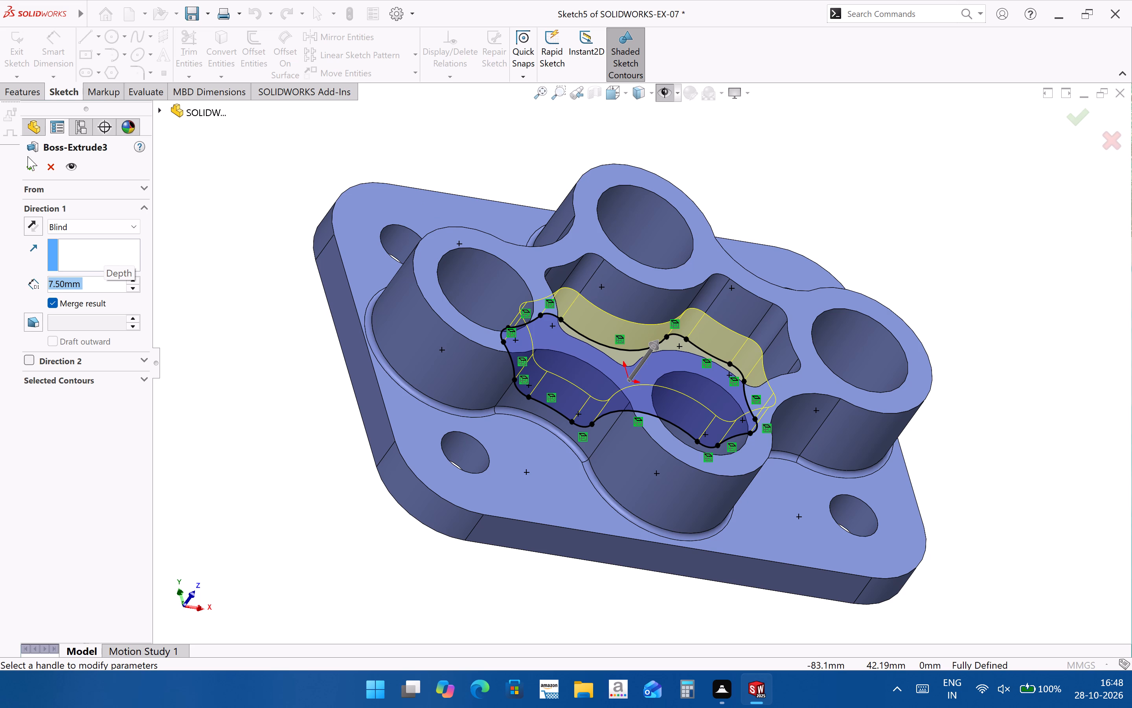
left_click(31, 162)
Measure the normal distance from the pocket floor to the boss top face again and inspect the part.
left_click(990, 411)
left_click(698, 340)
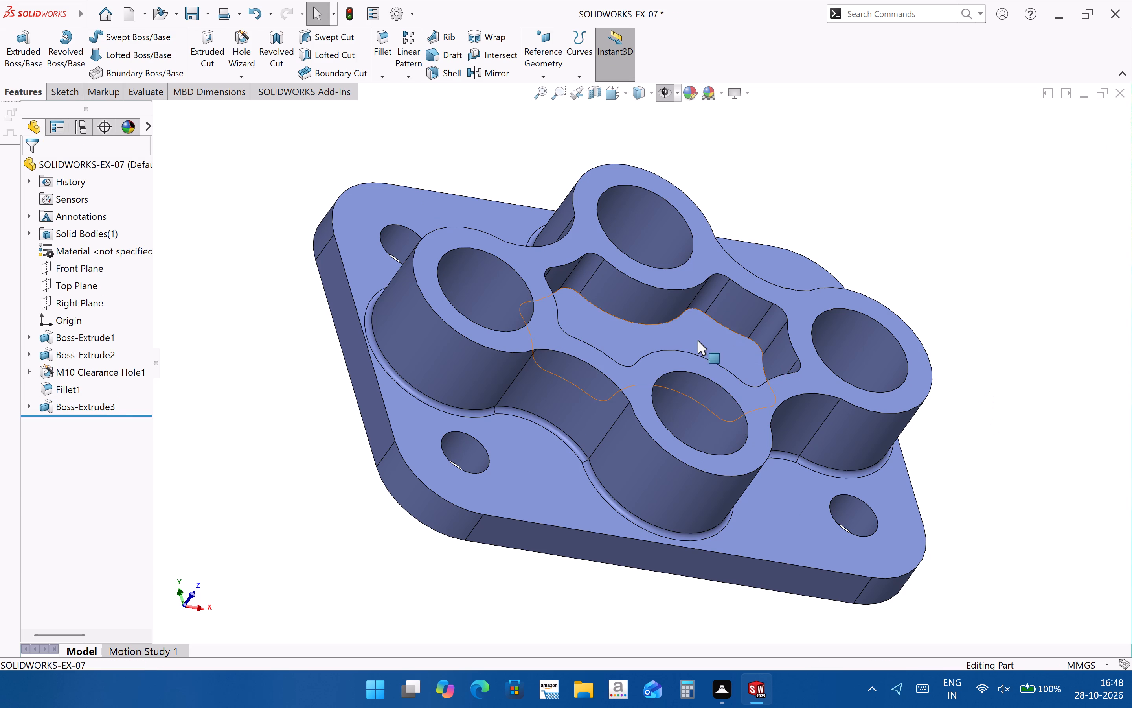
left_click(811, 371, "ctrl")
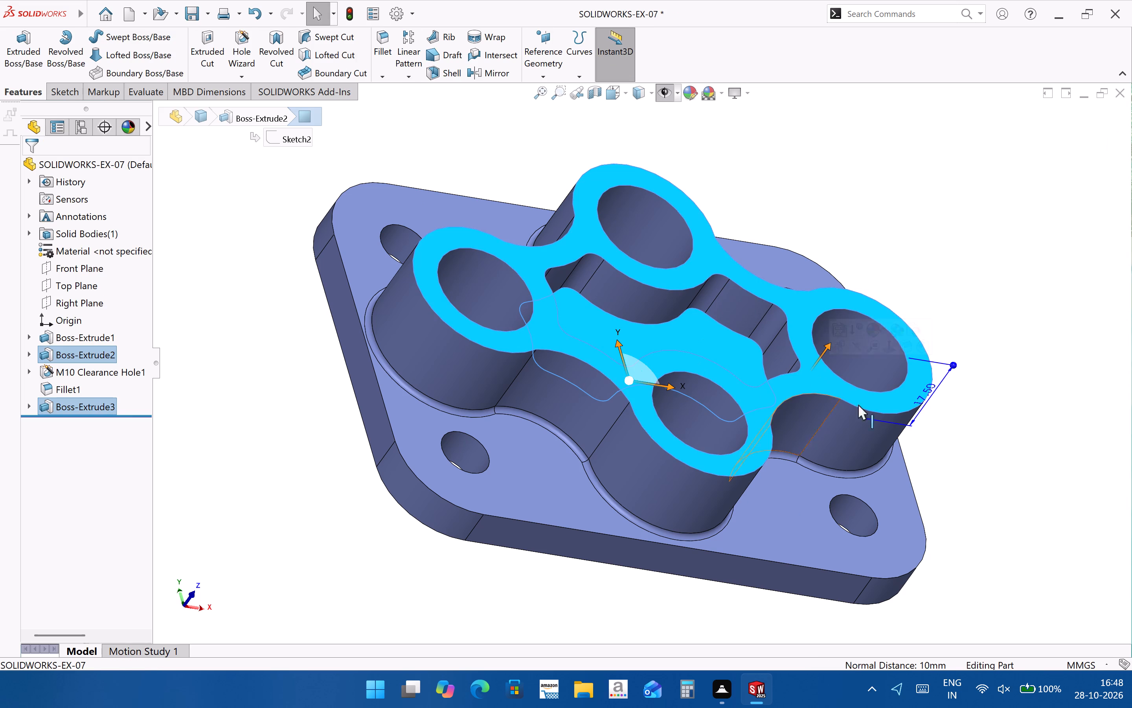
left_click(977, 423)
scroll(965, 379, "up", 3)
middle_click_drag(770, 348, 711, 416)
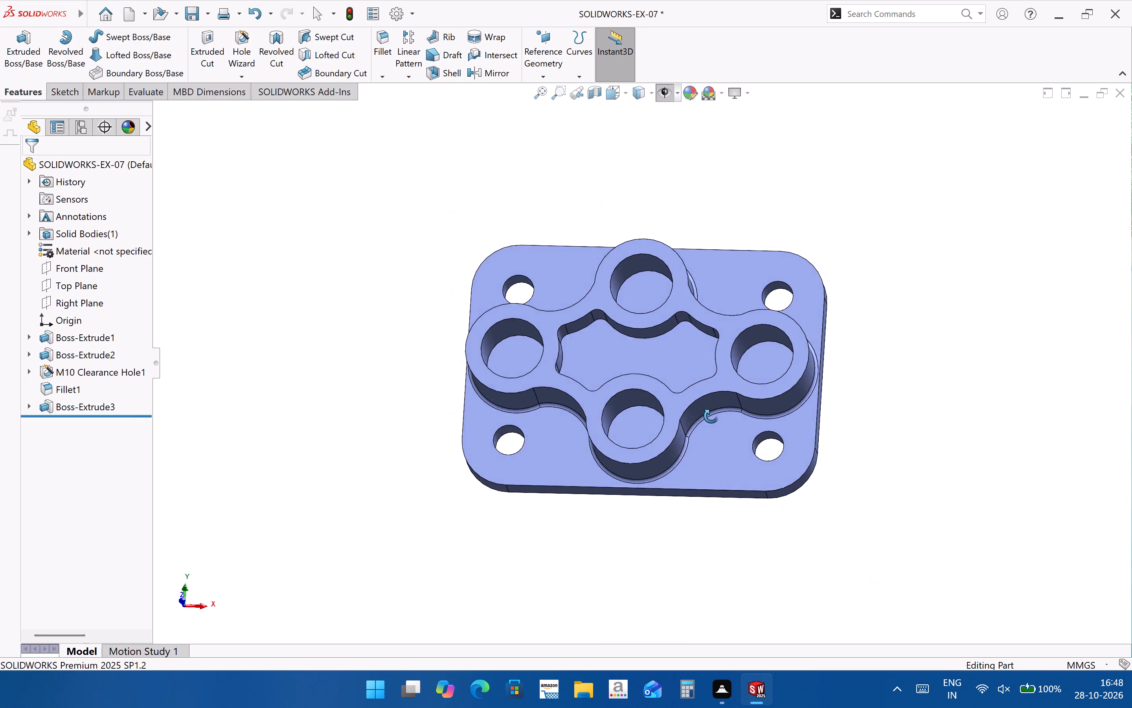
middle_click_drag(711, 416, 756, 359)
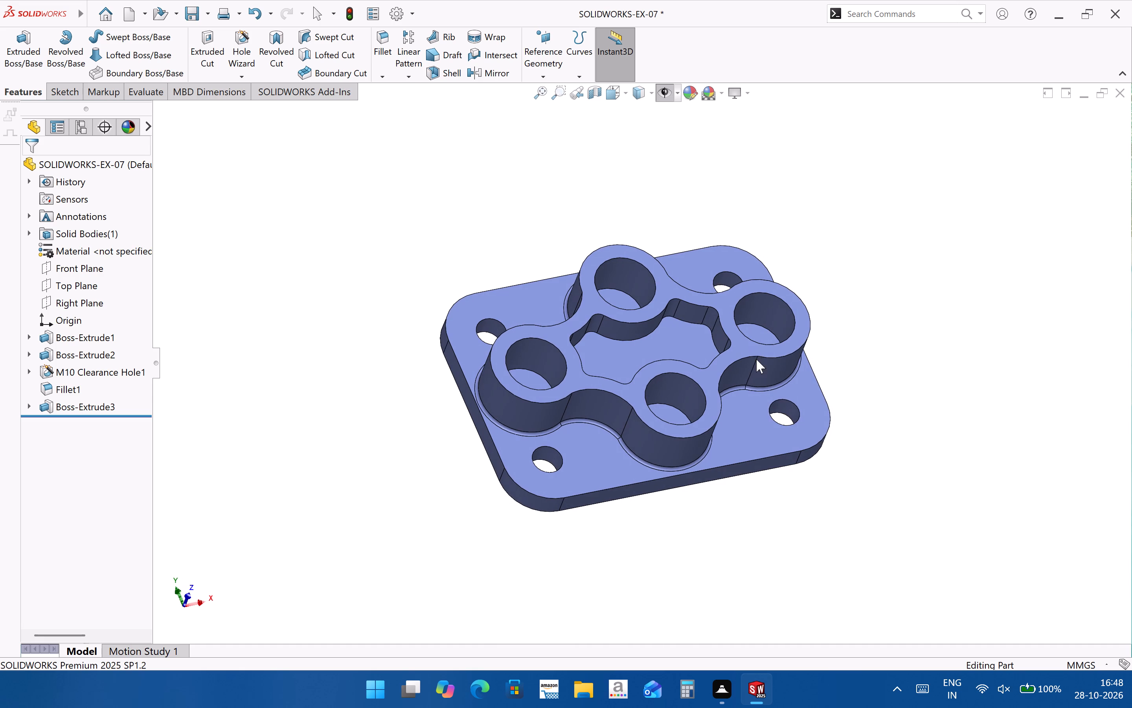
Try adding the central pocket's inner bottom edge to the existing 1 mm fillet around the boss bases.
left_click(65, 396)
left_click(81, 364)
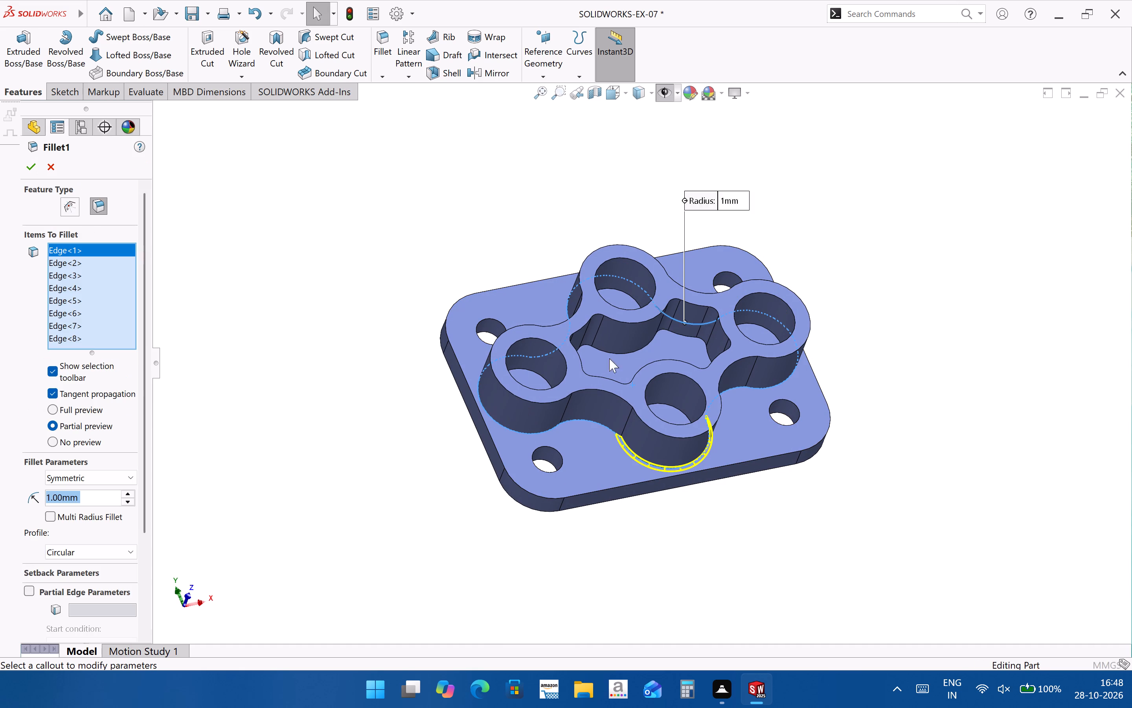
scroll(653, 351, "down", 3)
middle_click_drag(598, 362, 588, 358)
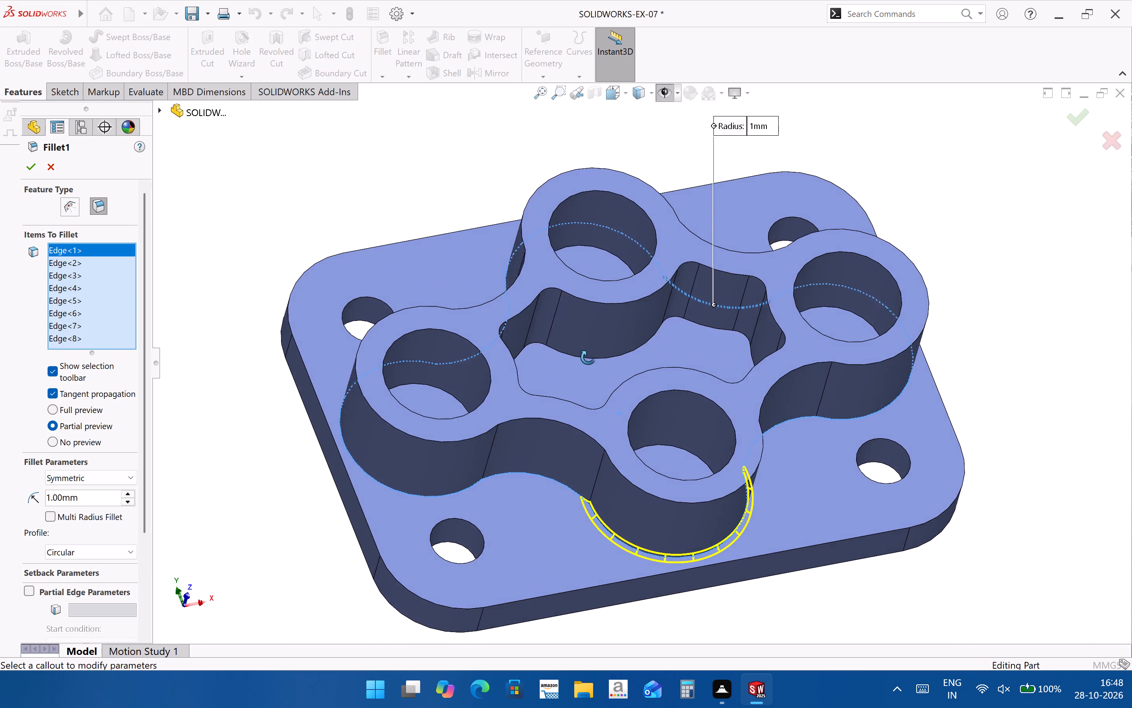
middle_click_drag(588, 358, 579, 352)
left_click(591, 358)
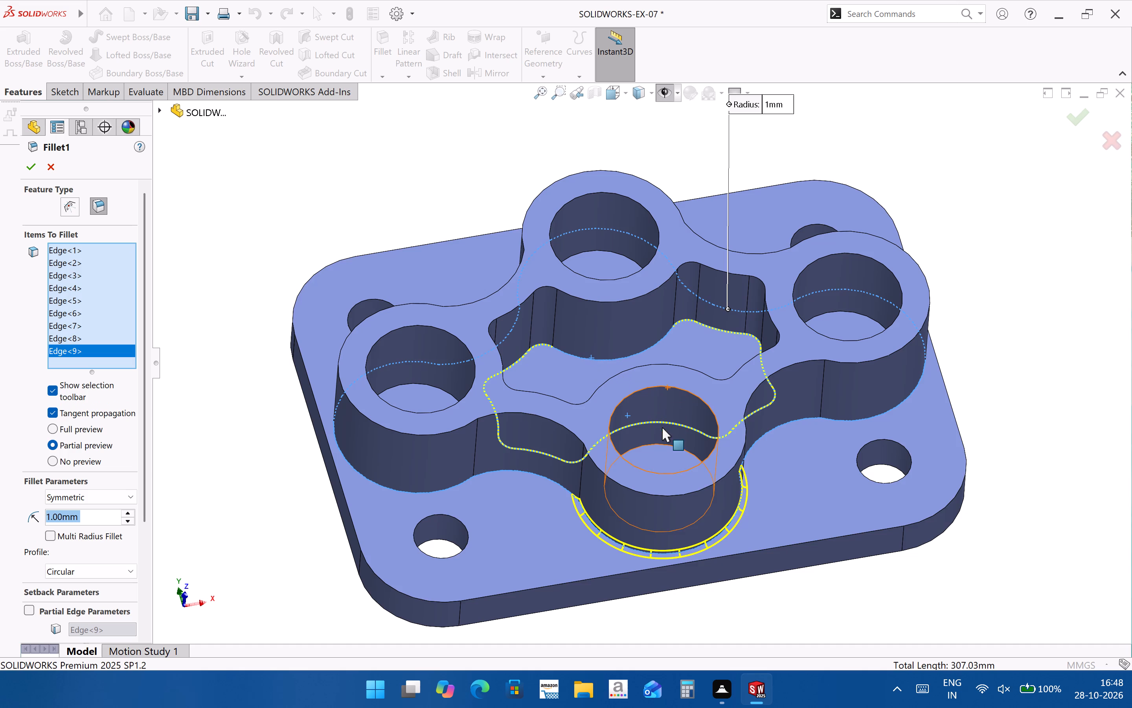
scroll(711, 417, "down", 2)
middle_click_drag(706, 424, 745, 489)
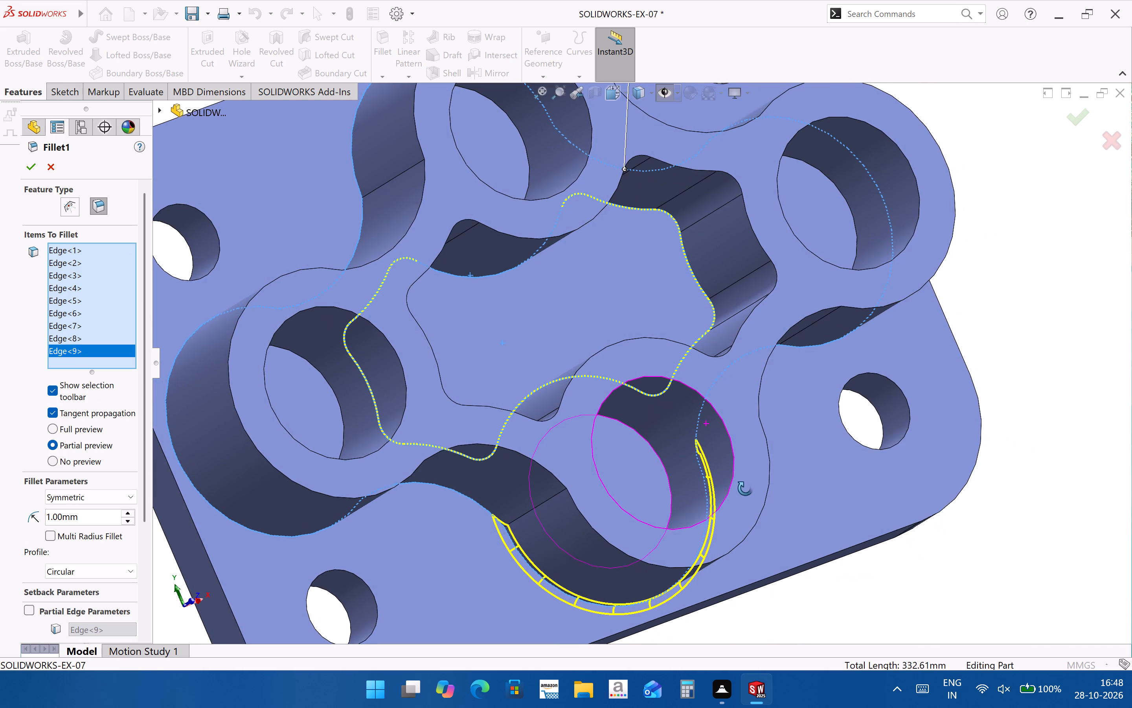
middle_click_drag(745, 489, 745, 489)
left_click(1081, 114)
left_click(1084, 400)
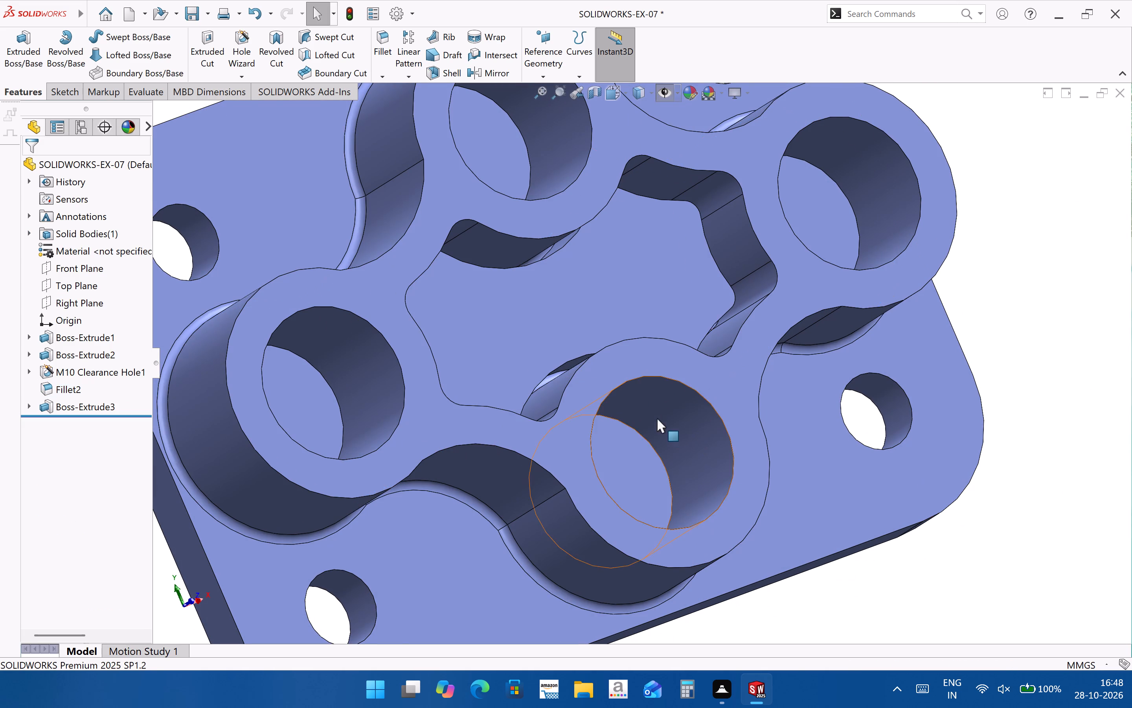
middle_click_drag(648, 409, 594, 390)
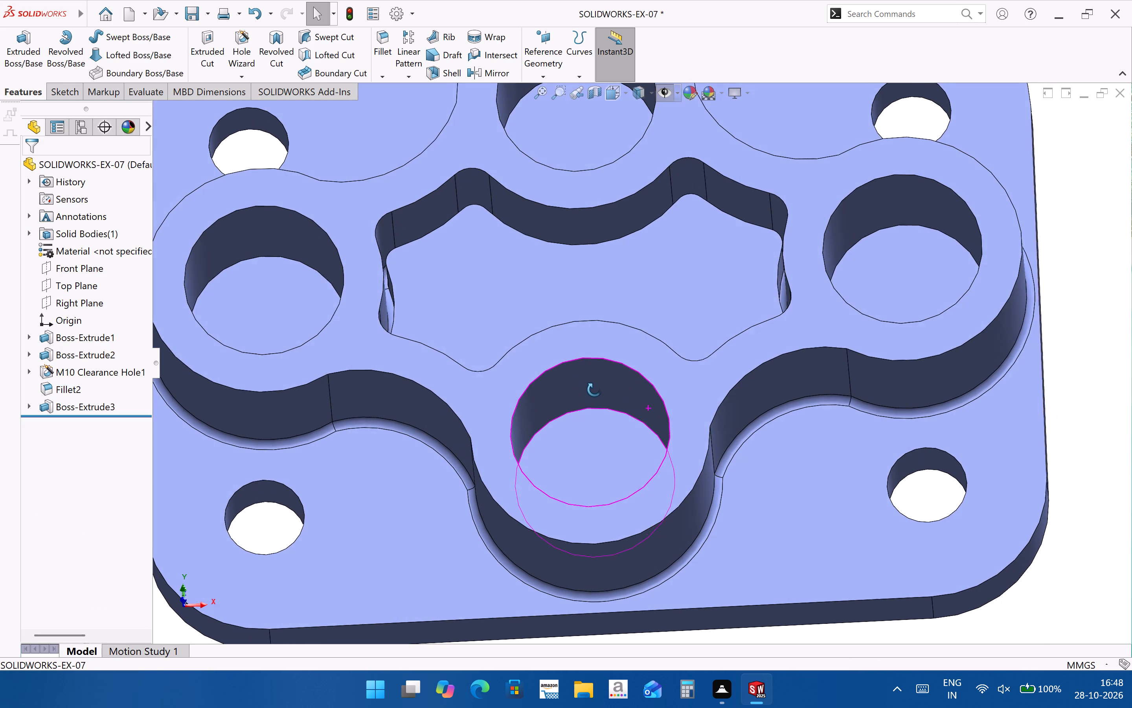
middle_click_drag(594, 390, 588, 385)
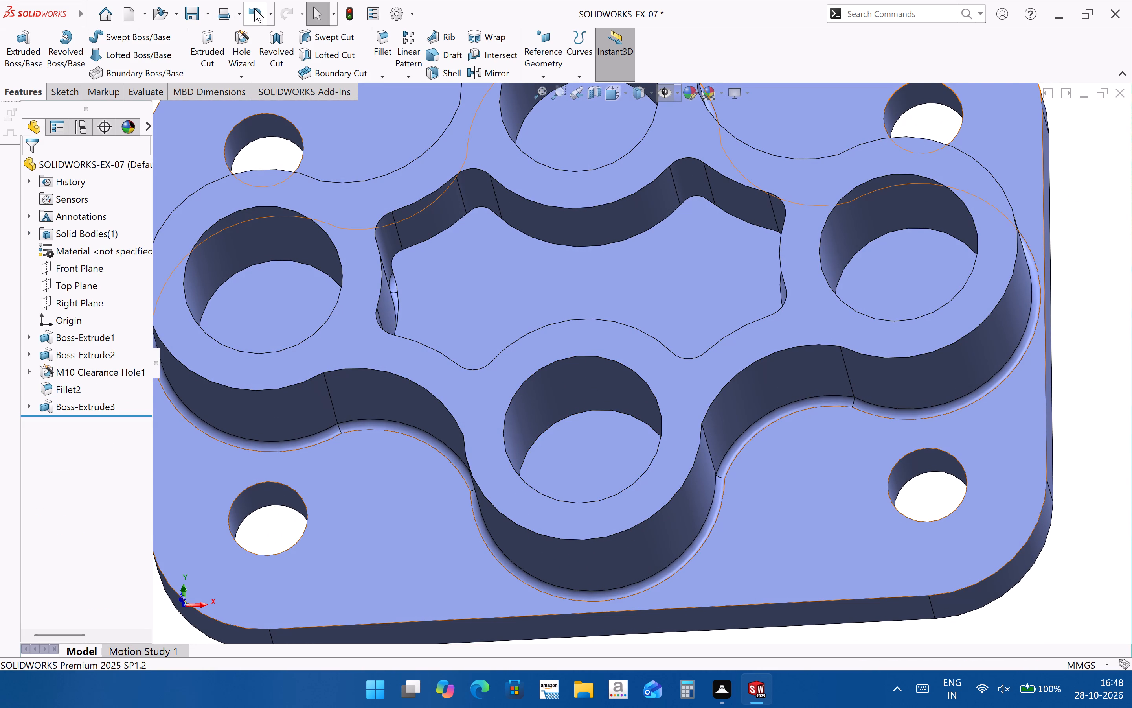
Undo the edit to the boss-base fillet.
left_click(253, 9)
Fillet the edge loop around the raised central pocket floor with a 1 mm symmetric radius and tangent propagation.
scroll(540, 354, "up", 3)
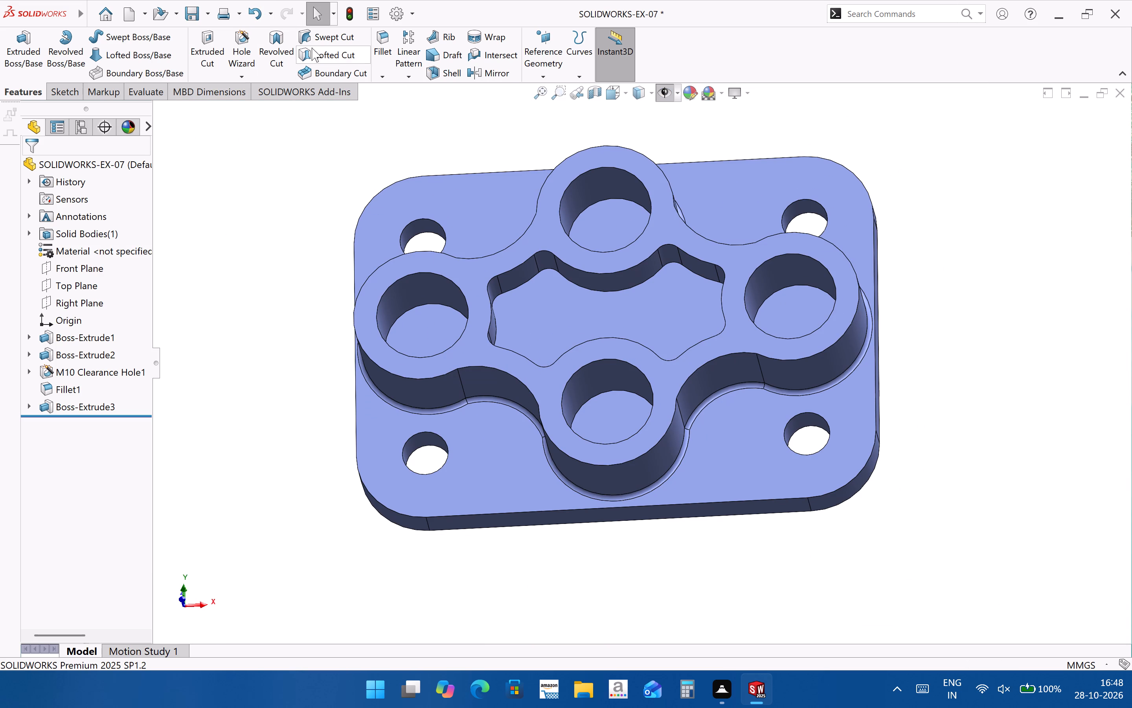
left_click(379, 51)
scroll(543, 271, "down", 2)
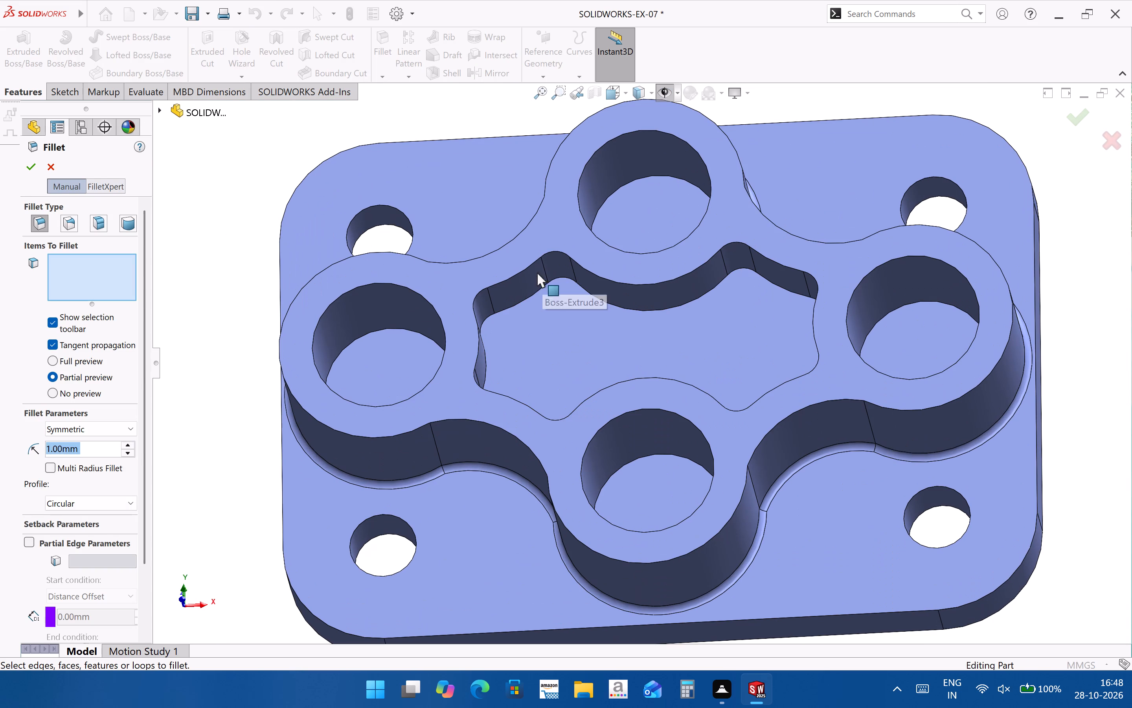
left_click(560, 281)
middle_click_drag(627, 382, 706, 461)
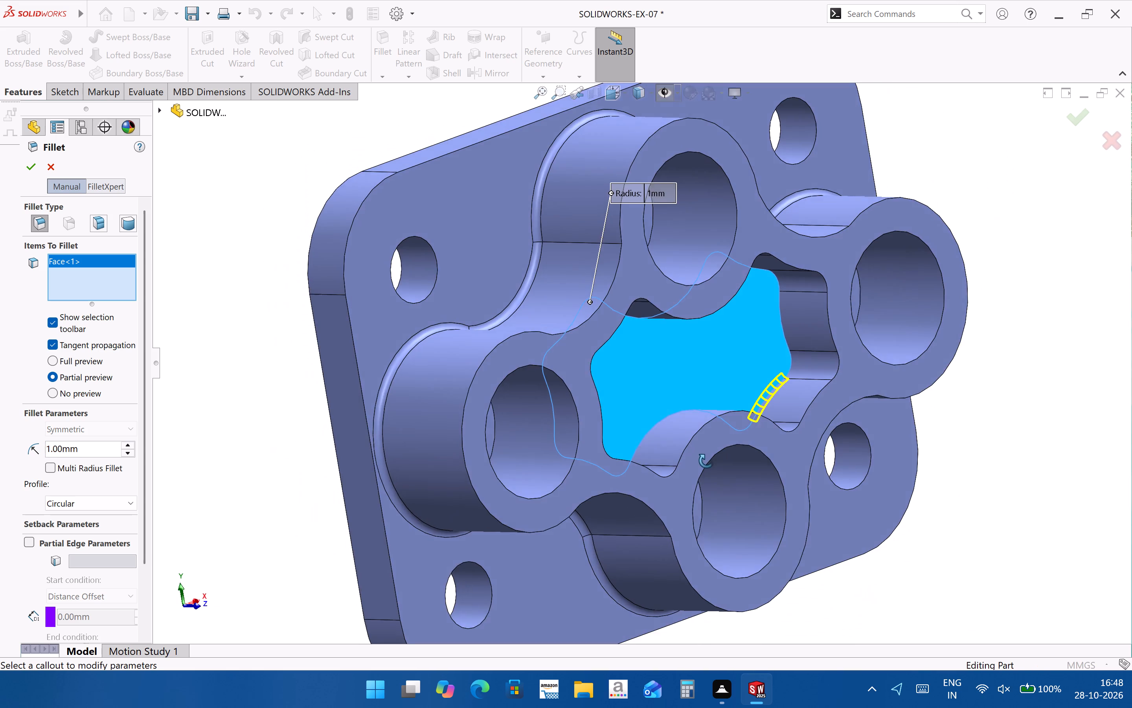
middle_click_drag(706, 461, 698, 490)
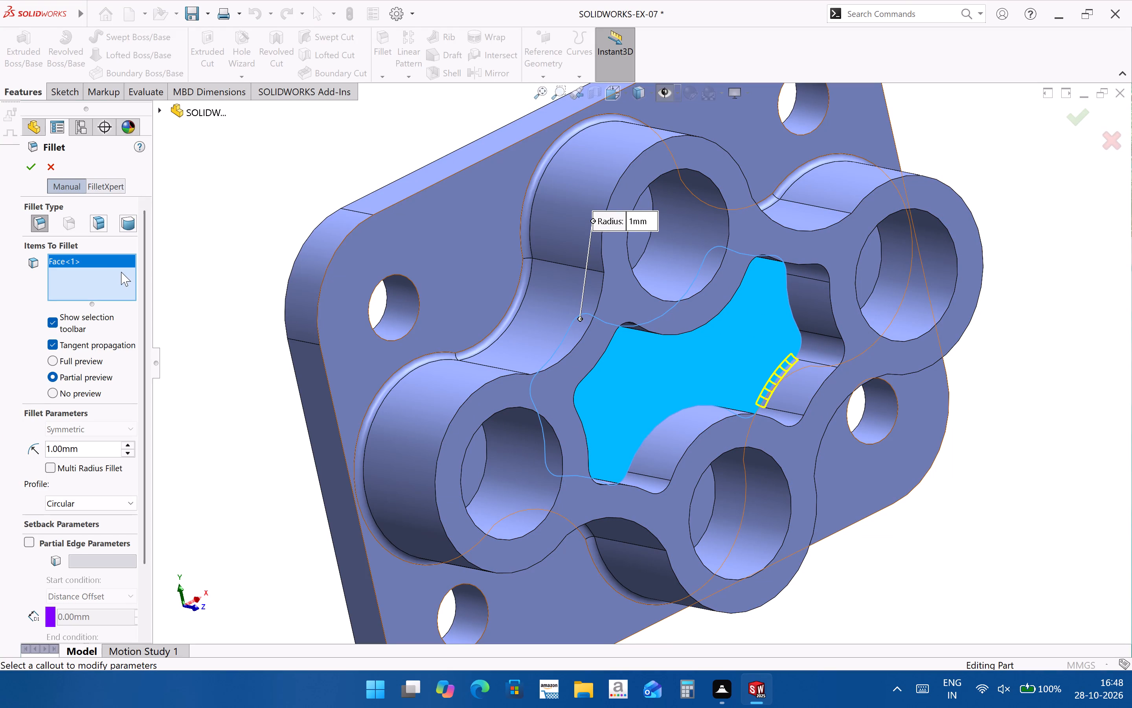
left_click(103, 262)
key("Delete")
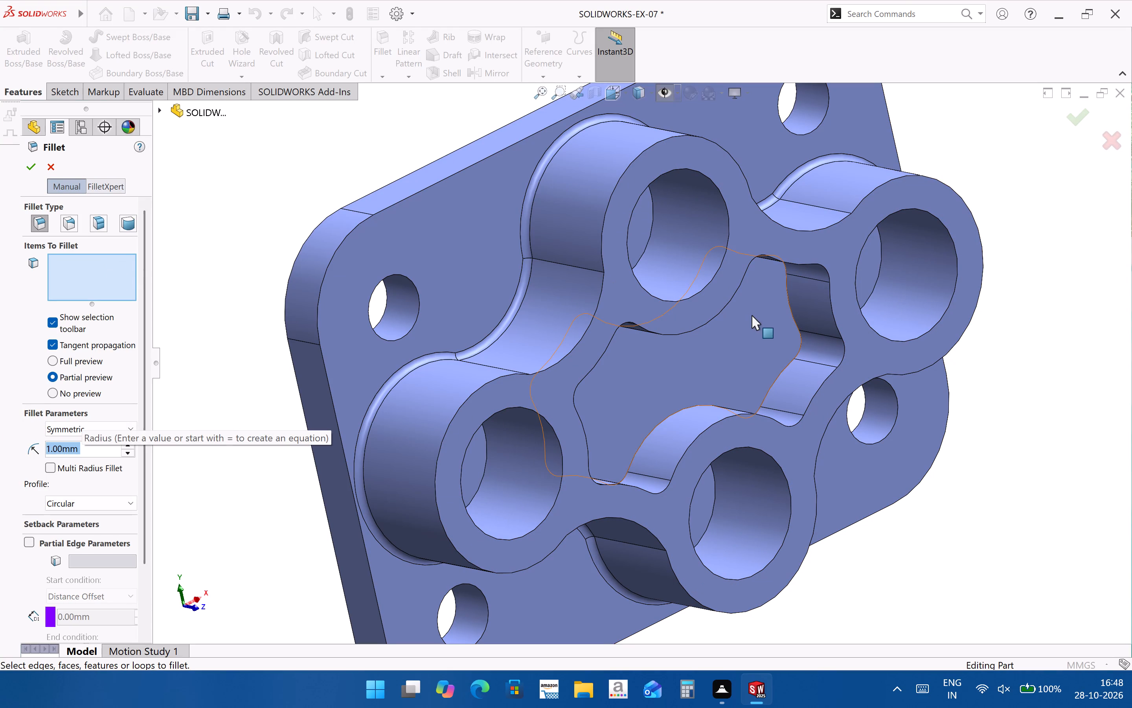
left_click(792, 310)
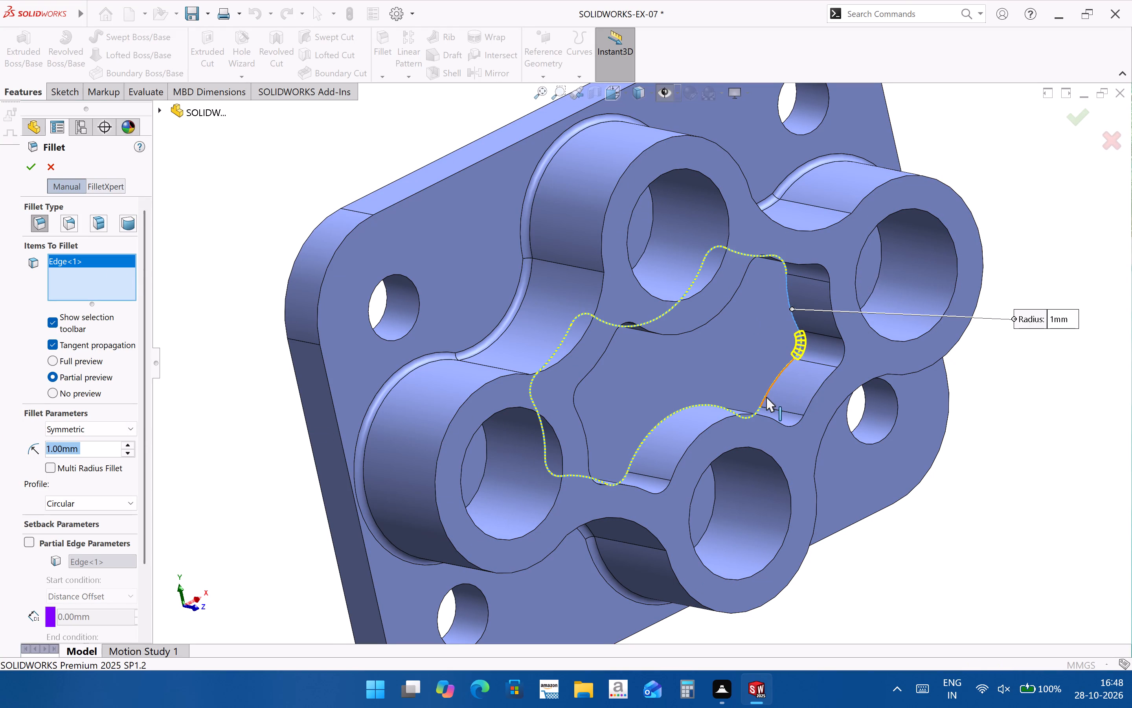
middle_click_drag(765, 397, 739, 277)
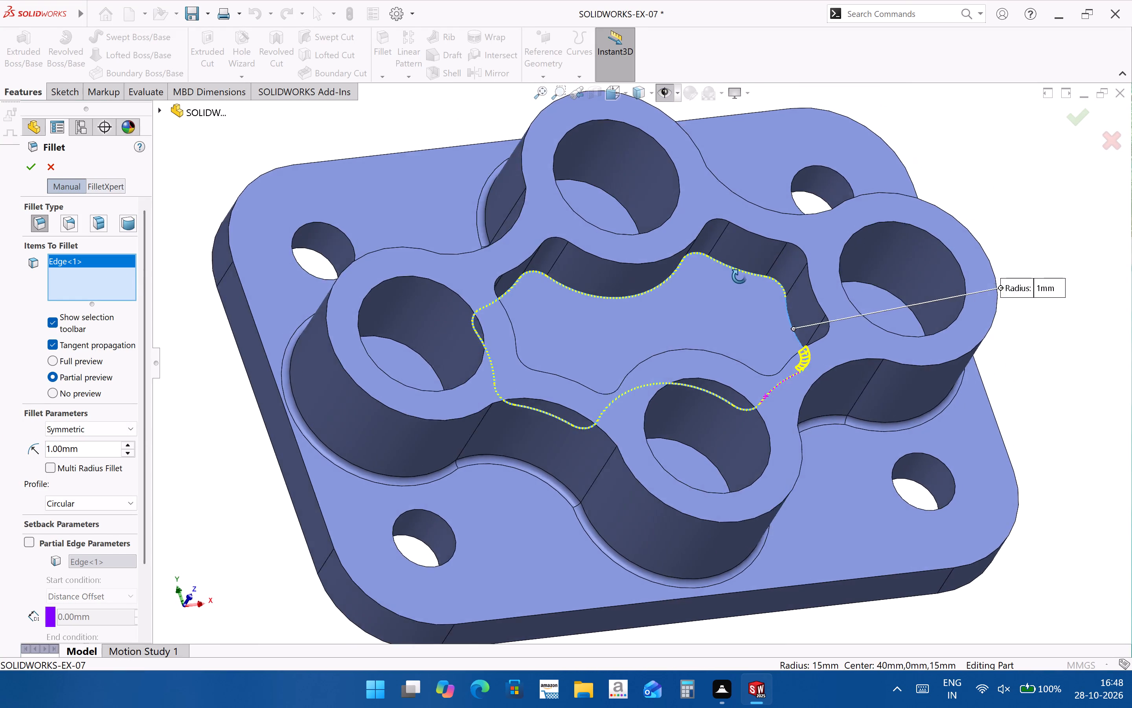
middle_click_drag(739, 277, 724, 270)
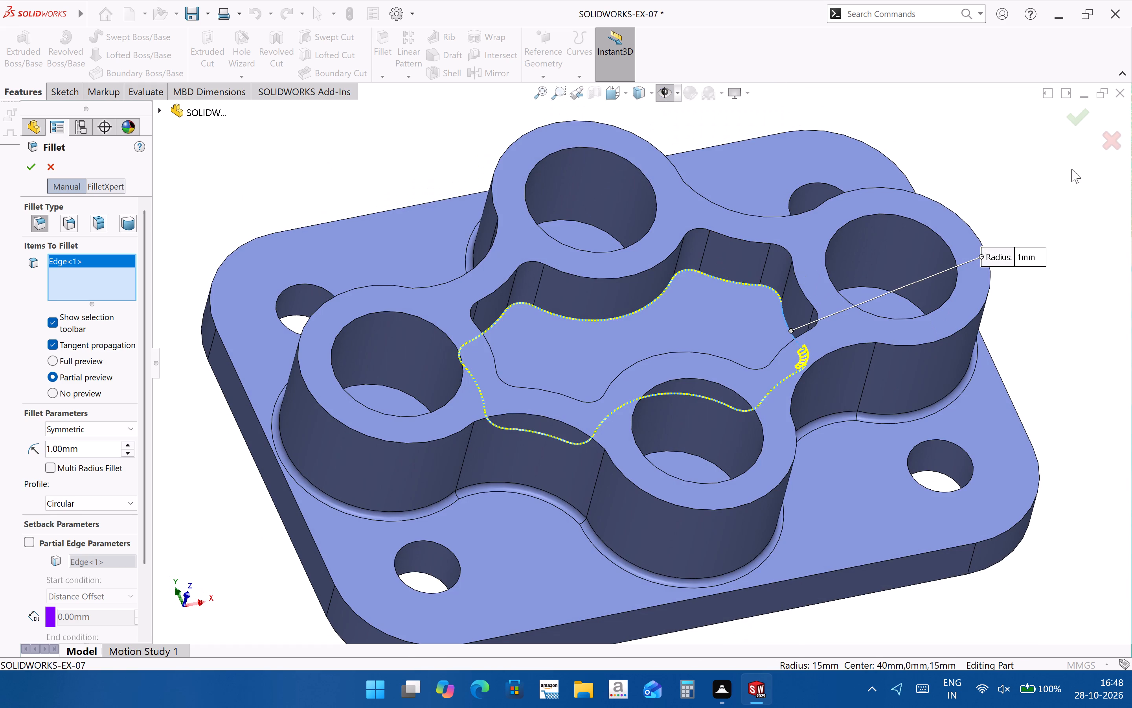
left_click(1064, 123)
left_click(1075, 124)
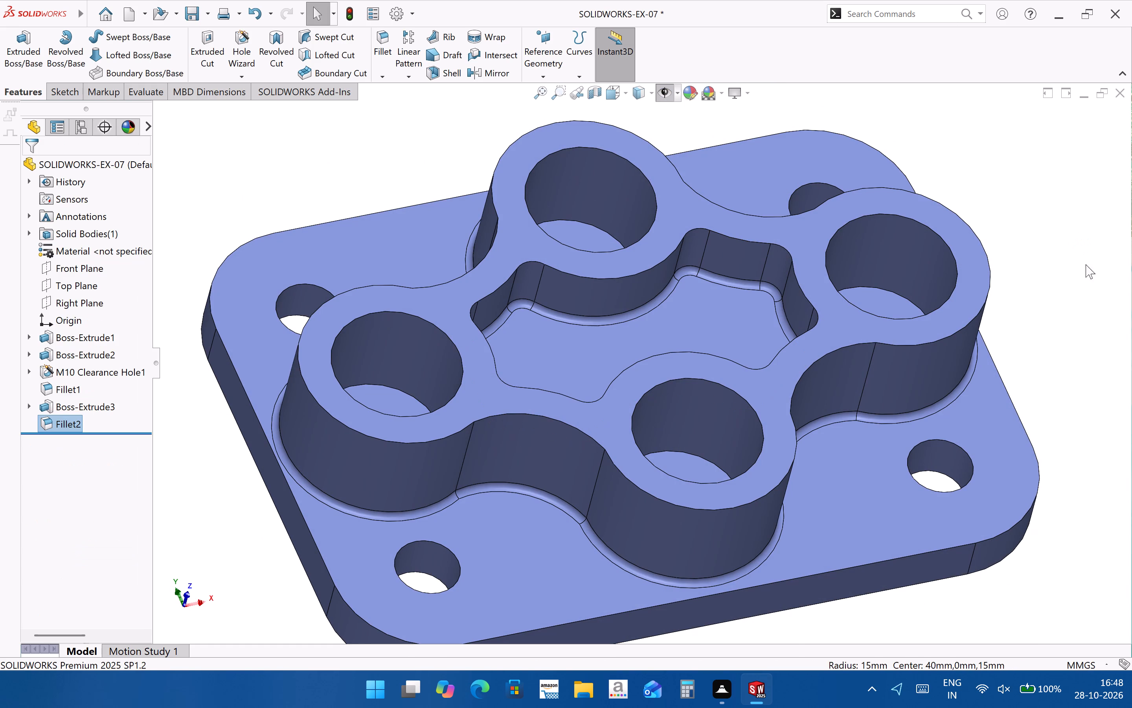
left_click(1092, 341)
Inspect the pocket-floor fillet from several angles and reopen its definition to check the settings.
middle_click_drag(605, 386, 583, 533)
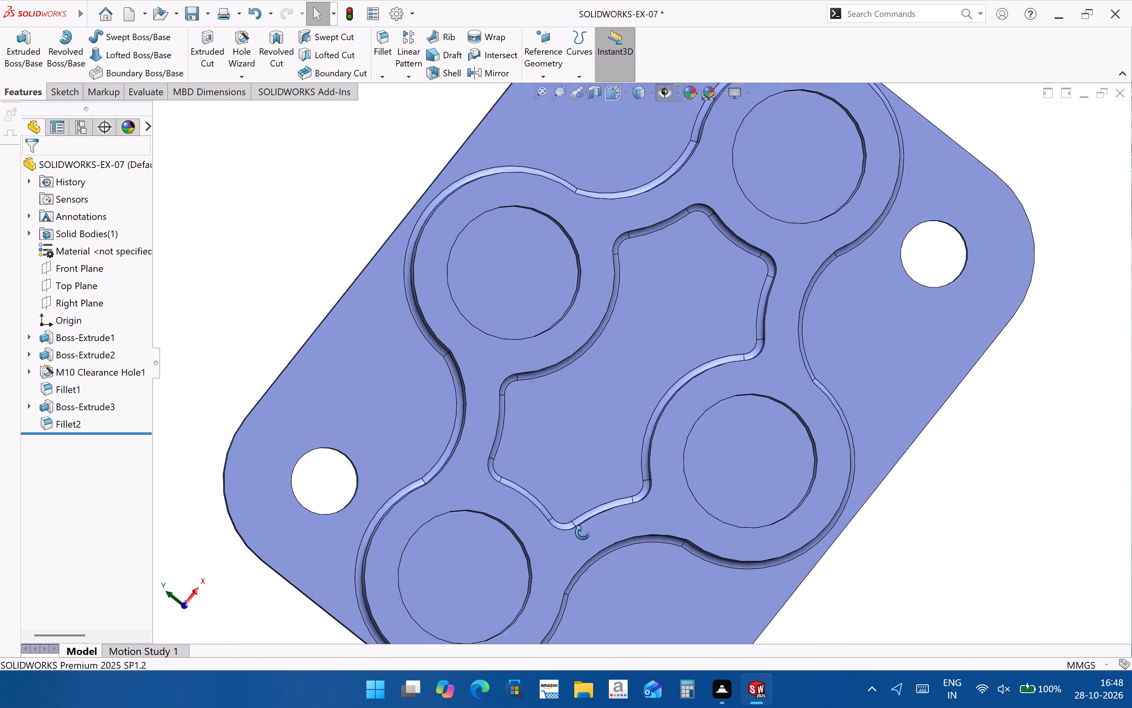
middle_click_drag(583, 533, 601, 466)
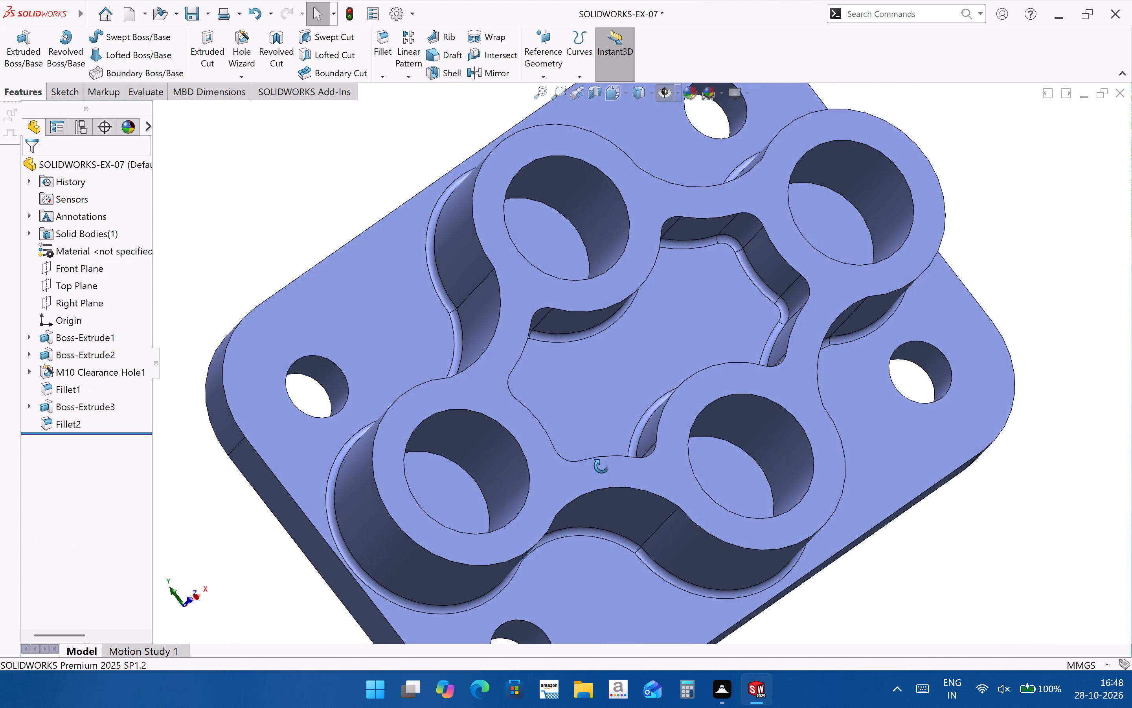
middle_click_drag(601, 466, 571, 374)
scroll(649, 481, "up", 3)
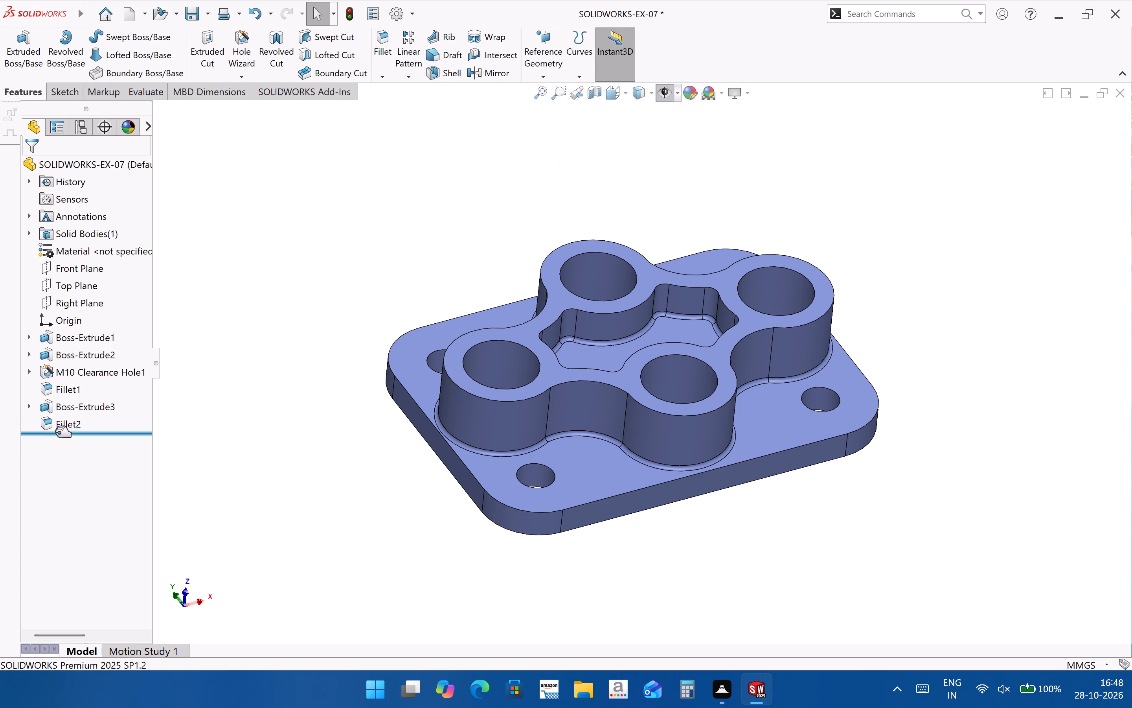
left_click(58, 430)
left_click(72, 407)
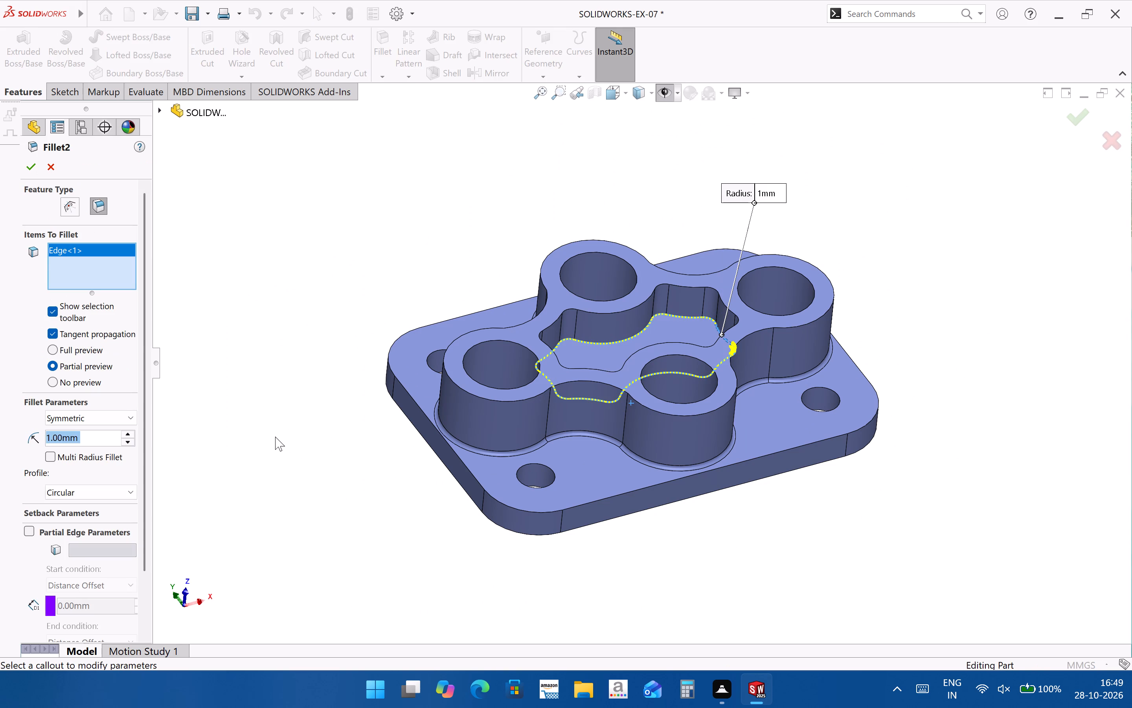
left_click(35, 160)
left_click(952, 338)
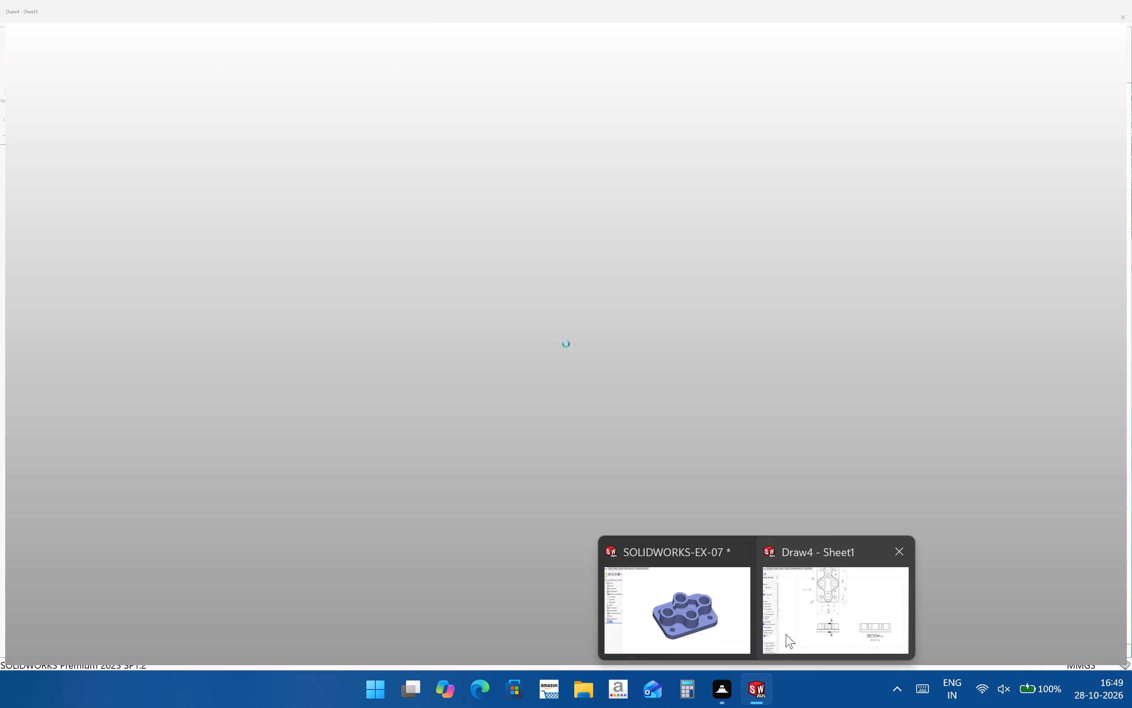
Switch to the drawing sheet of the SOLIDWORKS-EX-07 part.
left_click(786, 634)
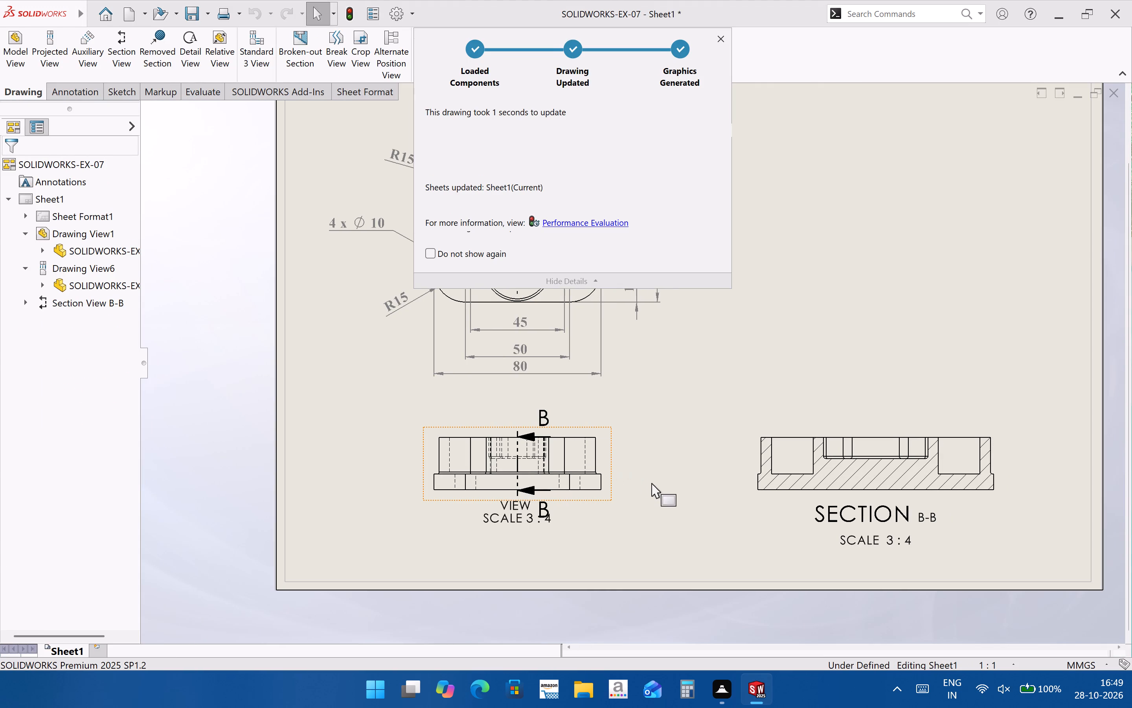
scroll(658, 506, "up", 1)
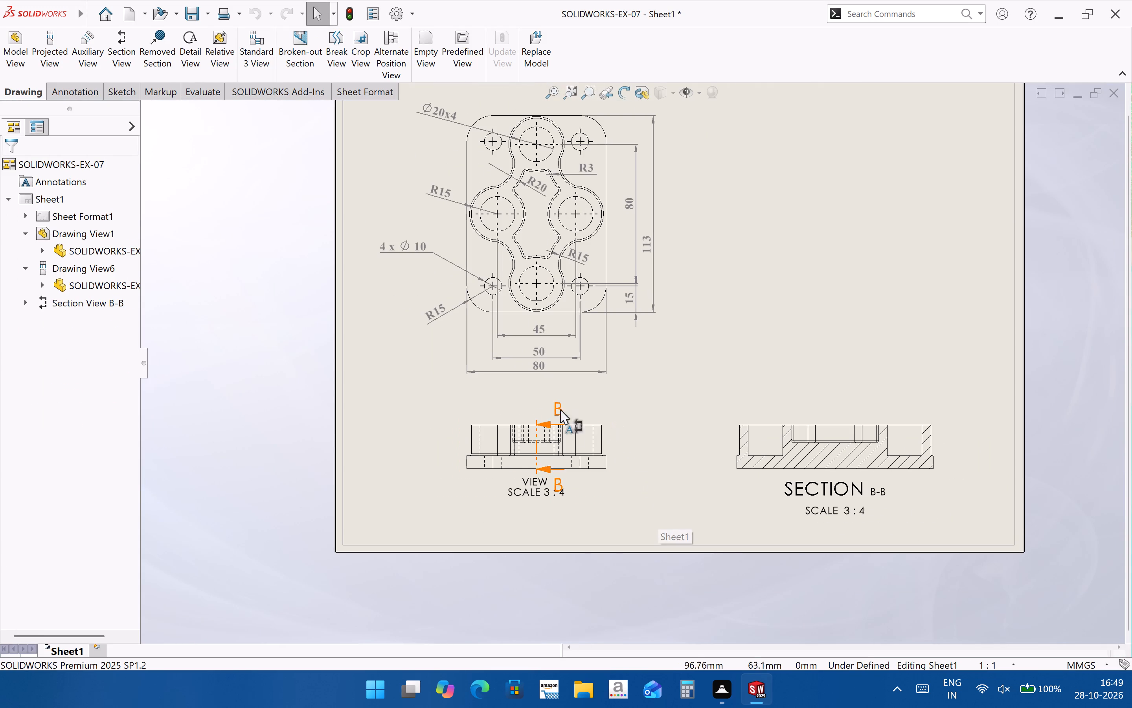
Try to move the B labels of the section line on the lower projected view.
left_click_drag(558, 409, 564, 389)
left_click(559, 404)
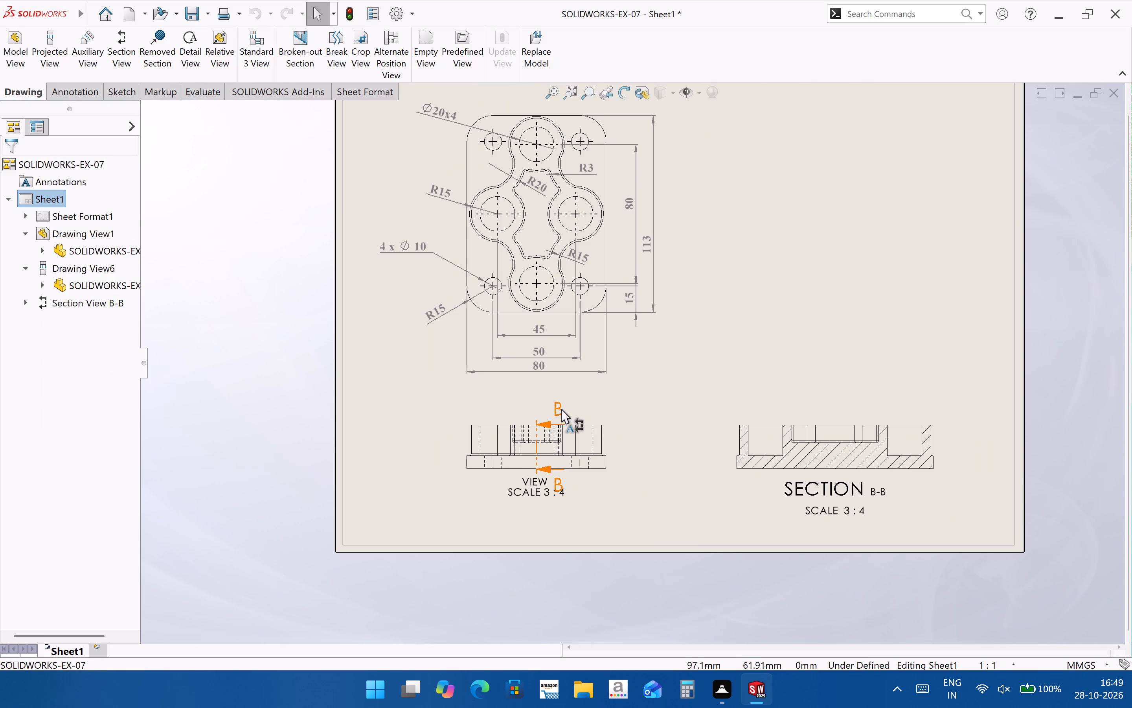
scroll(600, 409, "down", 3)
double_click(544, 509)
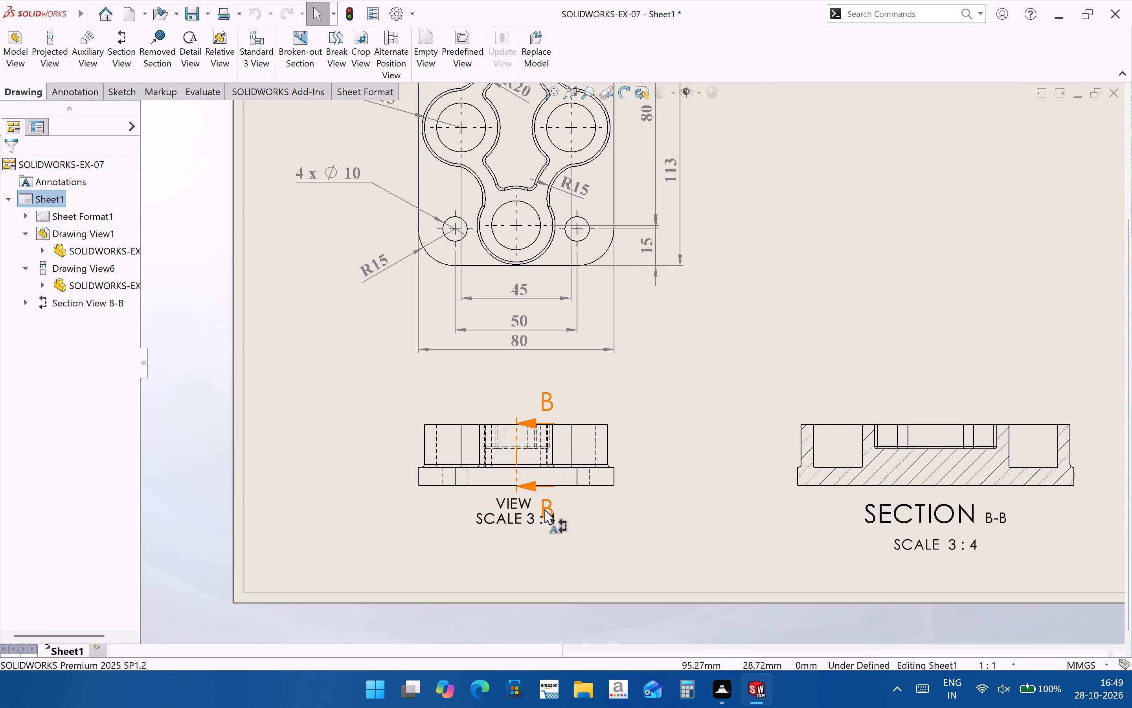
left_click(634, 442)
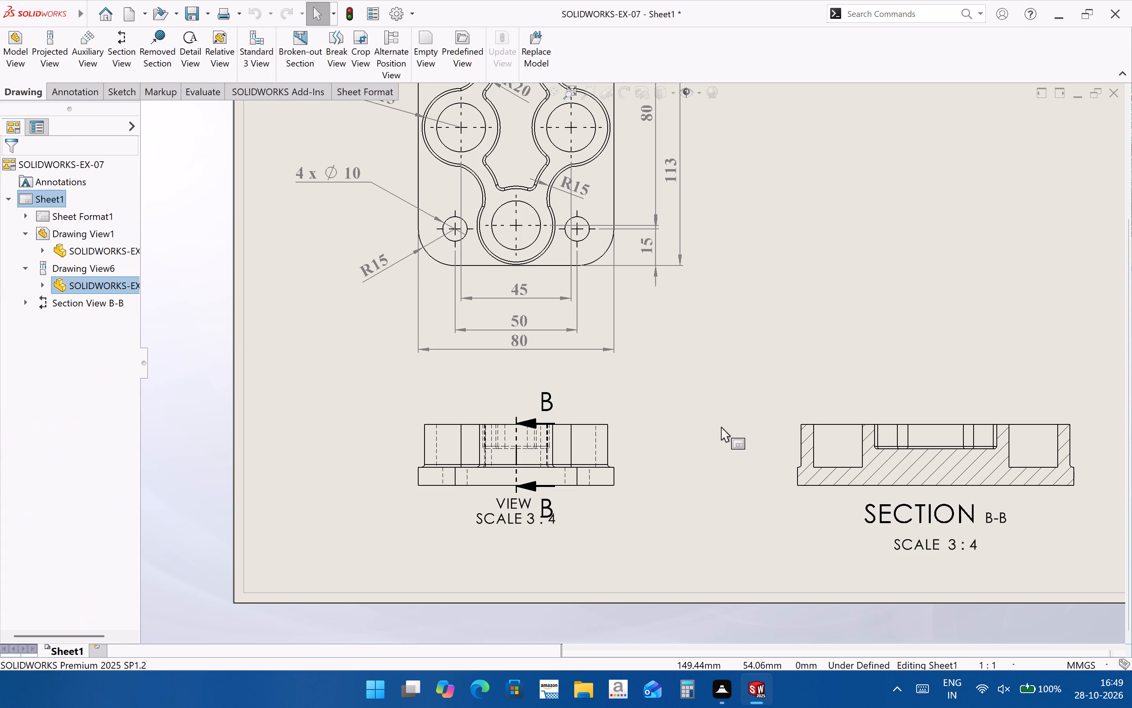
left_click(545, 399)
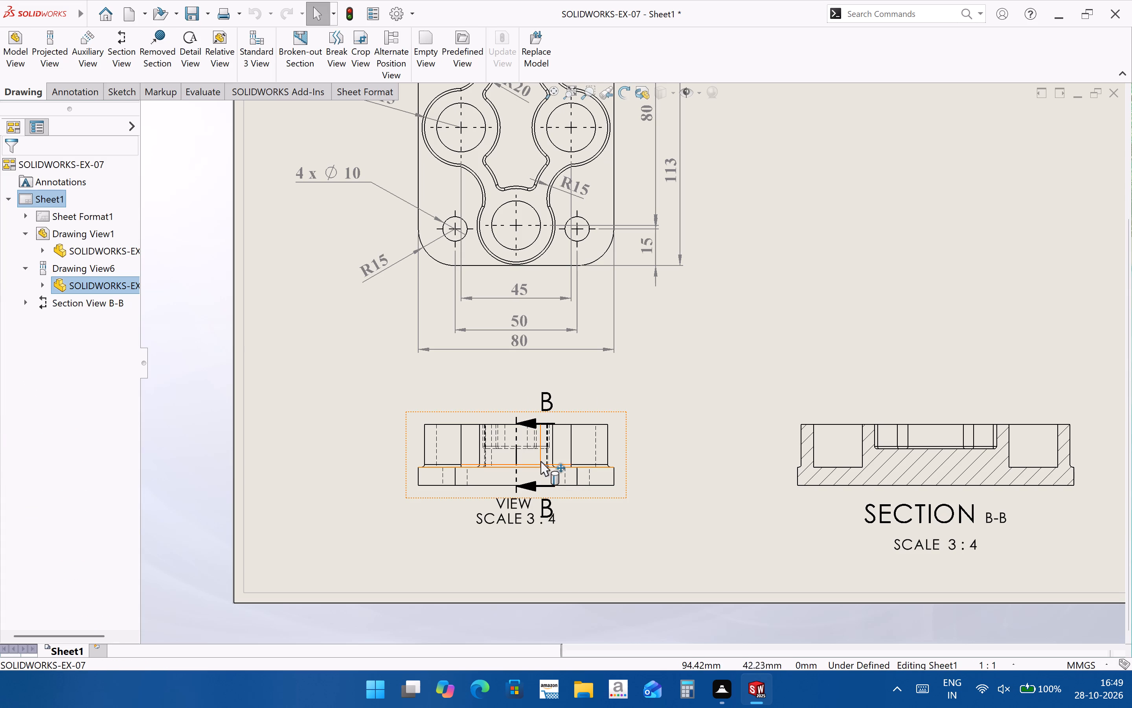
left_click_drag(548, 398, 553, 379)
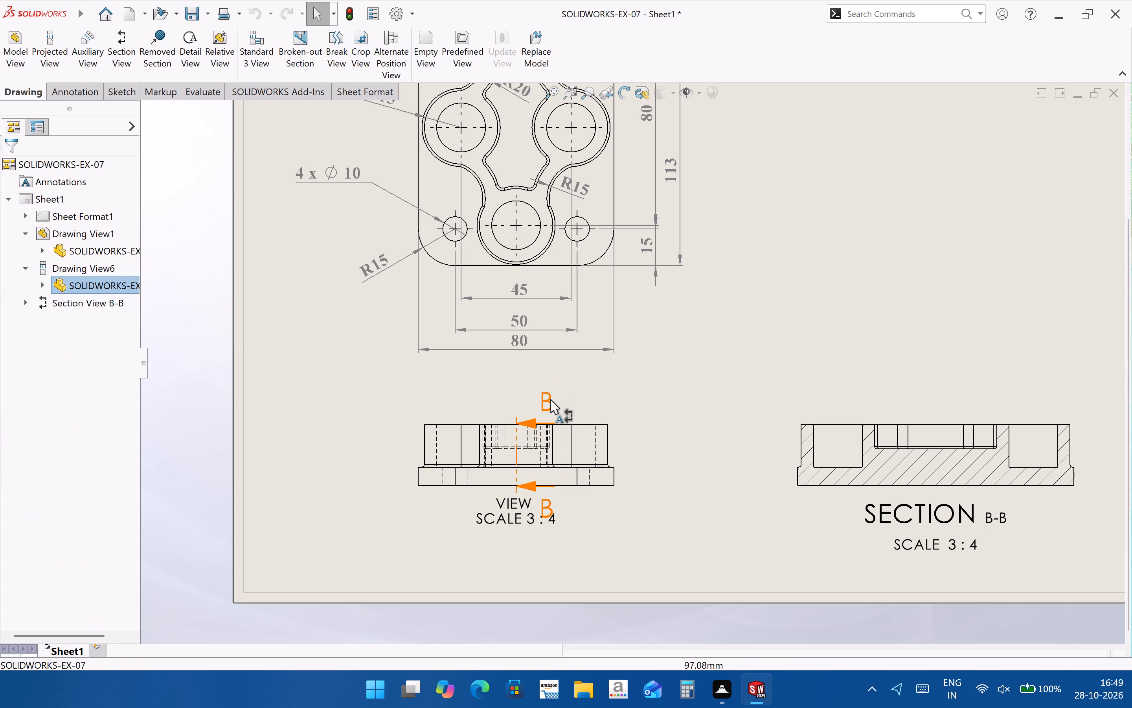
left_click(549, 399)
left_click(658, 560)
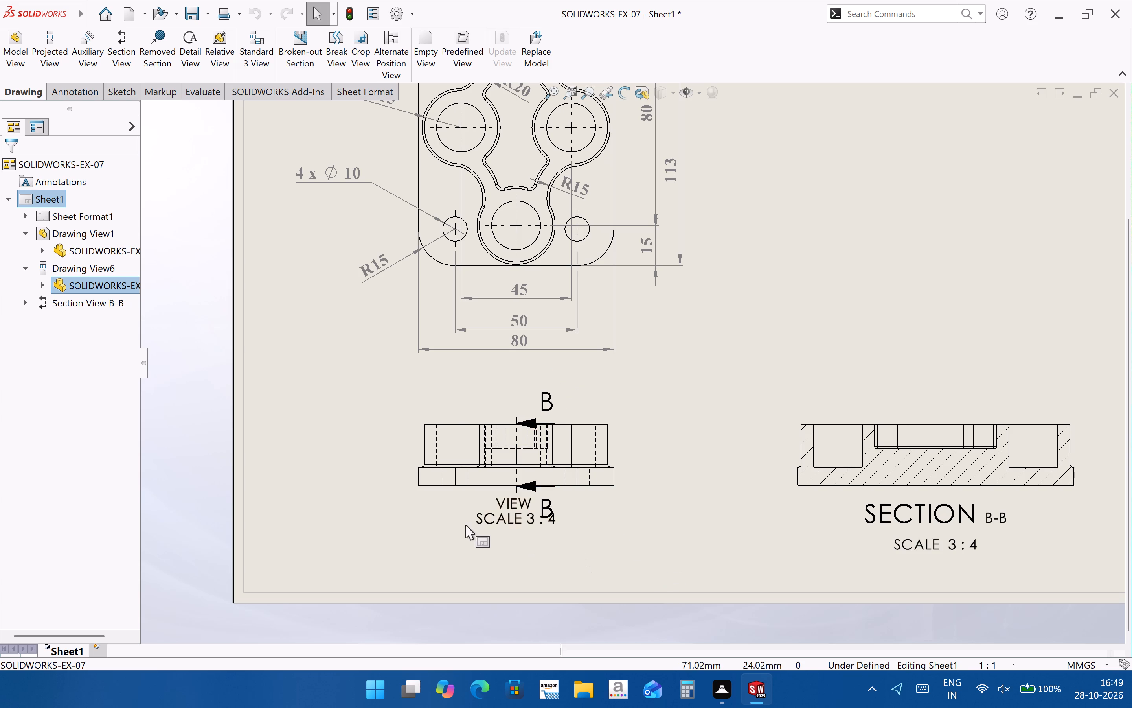
Delete section view B-B together with its cutting line on the projected view.
left_click(550, 508)
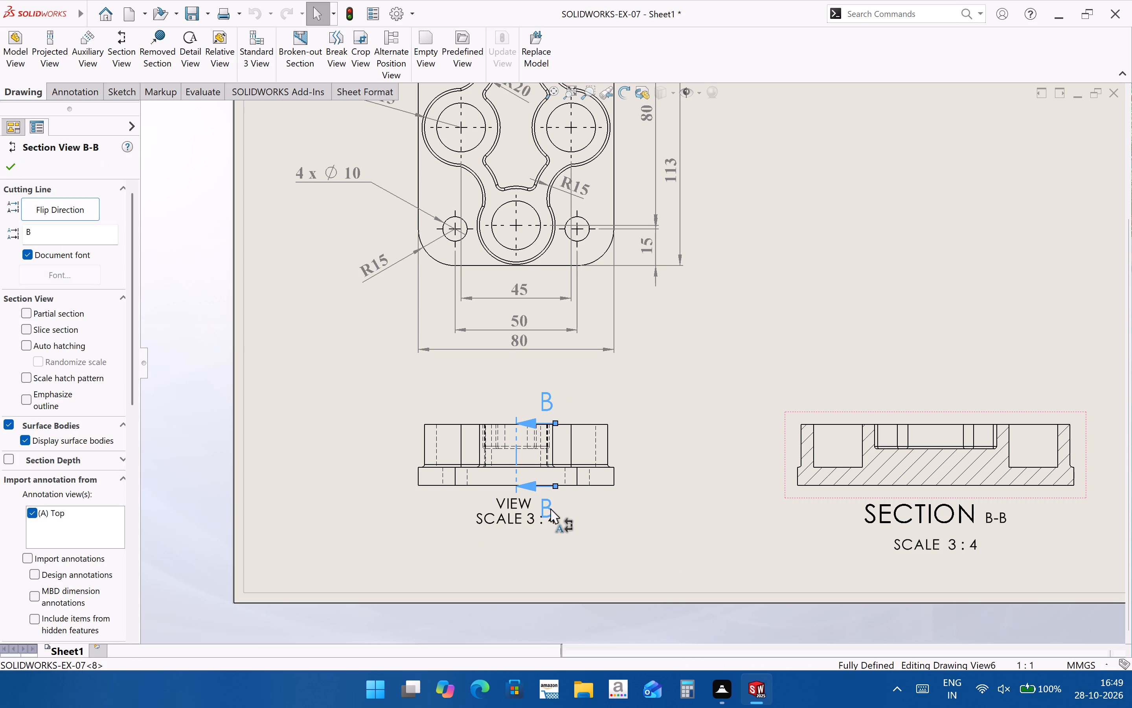
key("Delete")
left_click(681, 285)
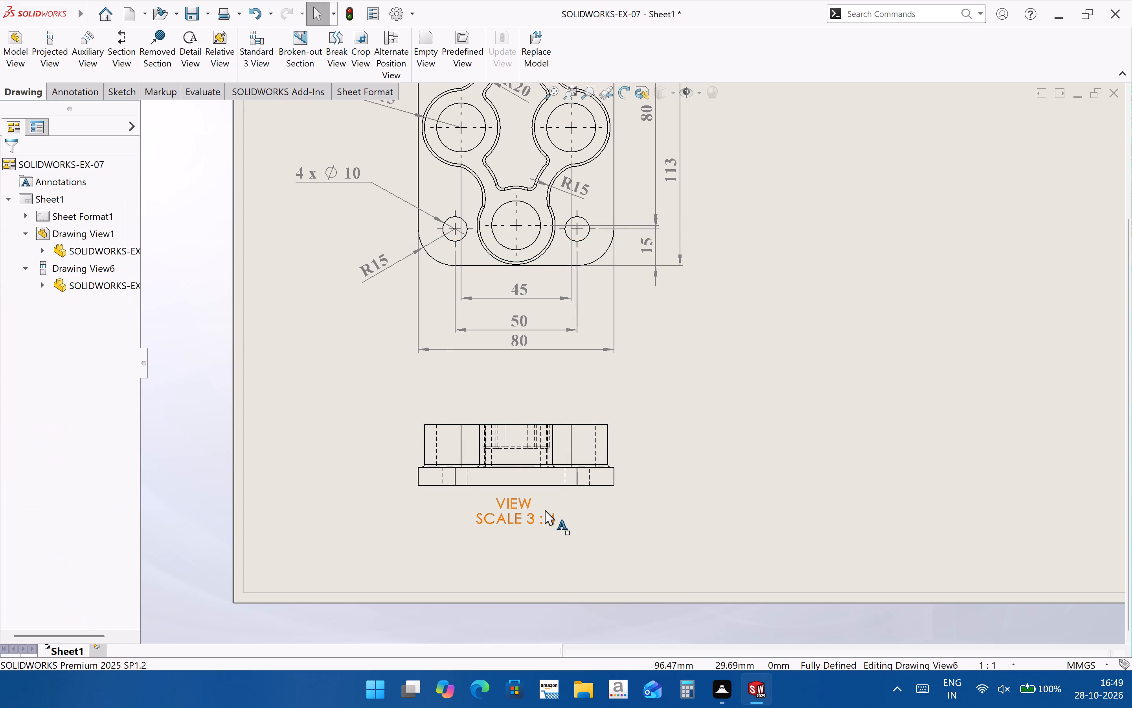
Delete the VIEW SCALE 3:4 label below the projected view.
left_click(537, 512)
key("Delete")
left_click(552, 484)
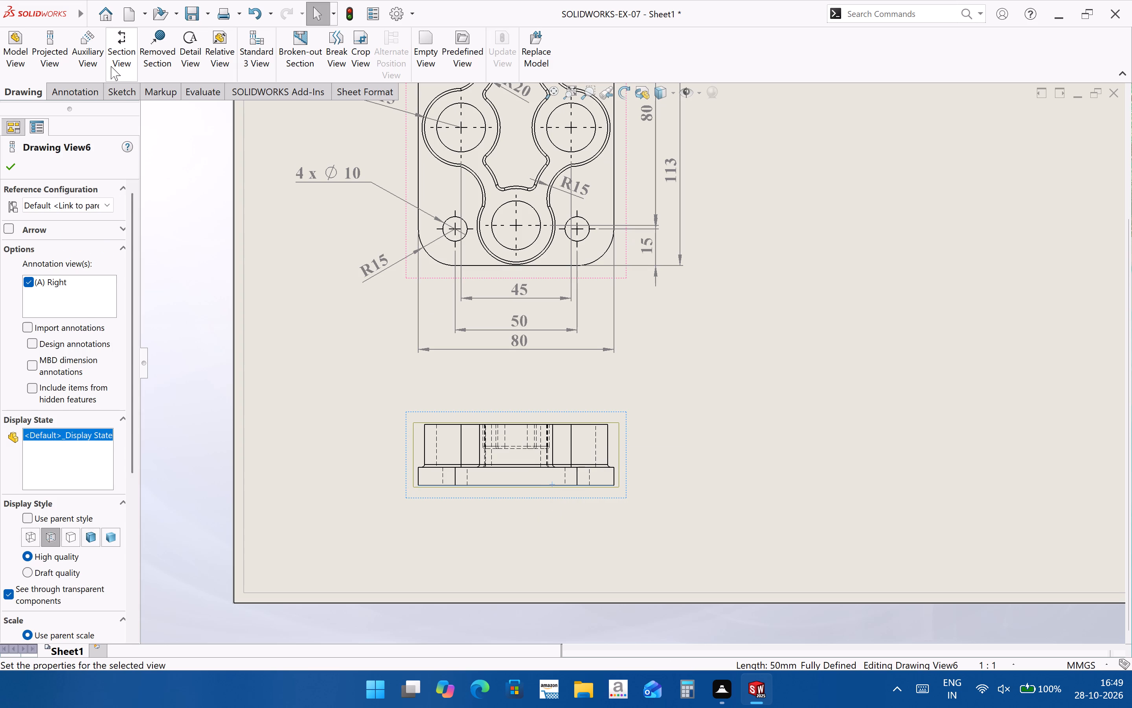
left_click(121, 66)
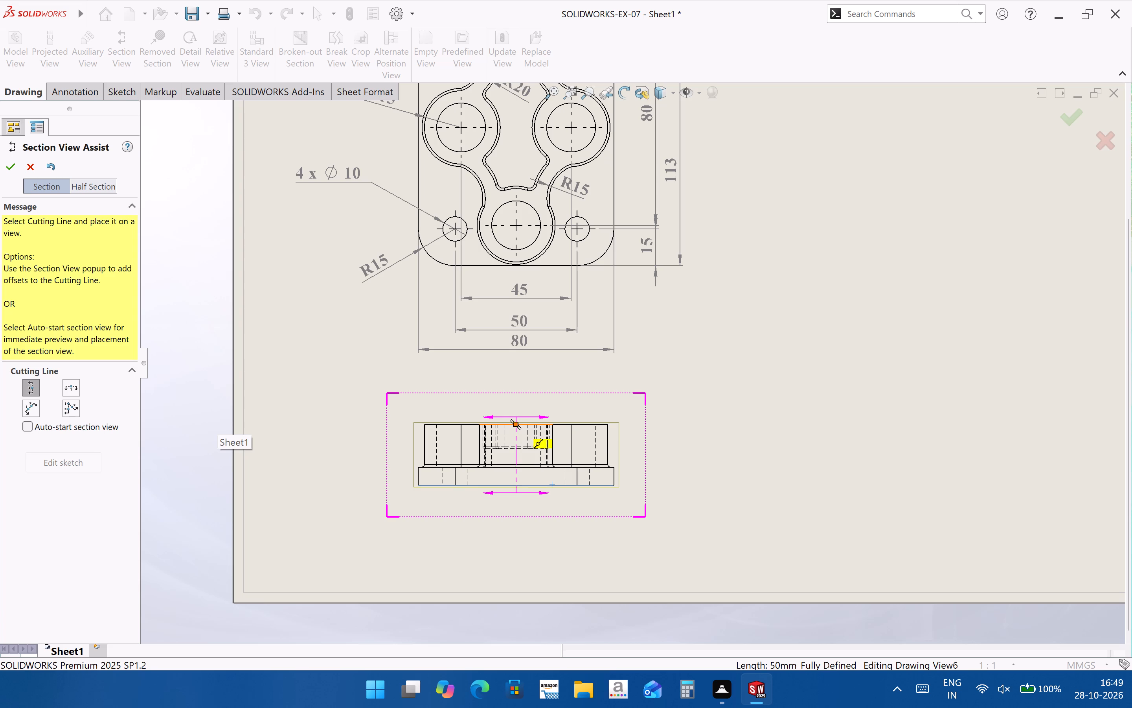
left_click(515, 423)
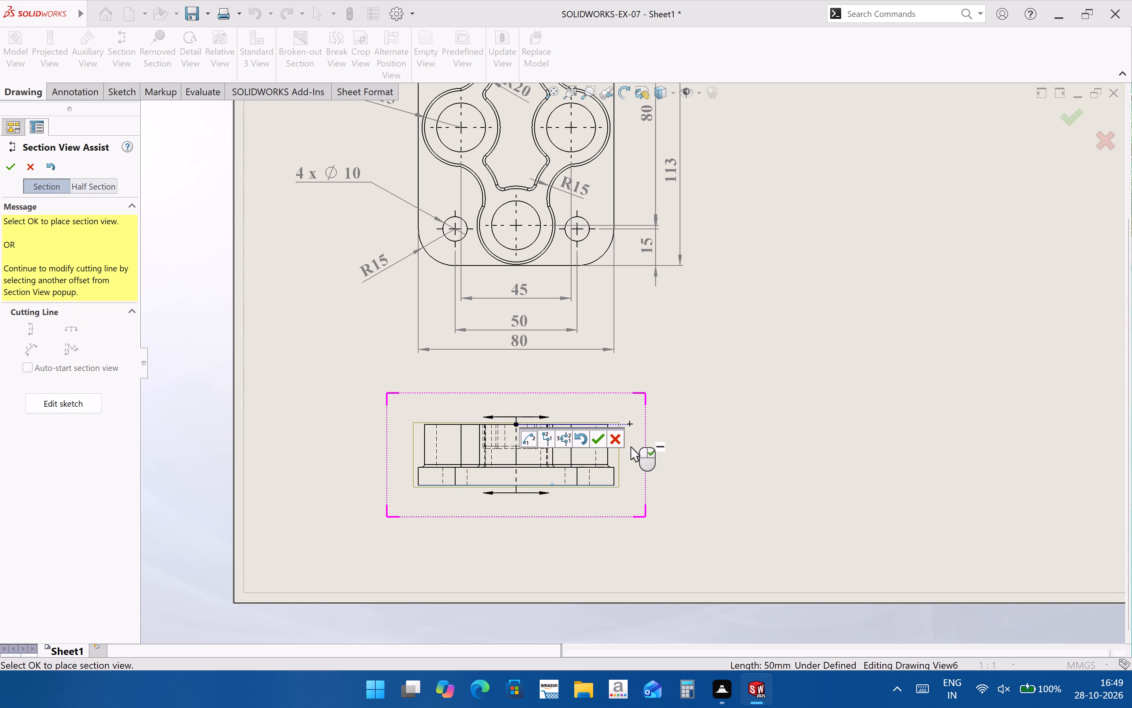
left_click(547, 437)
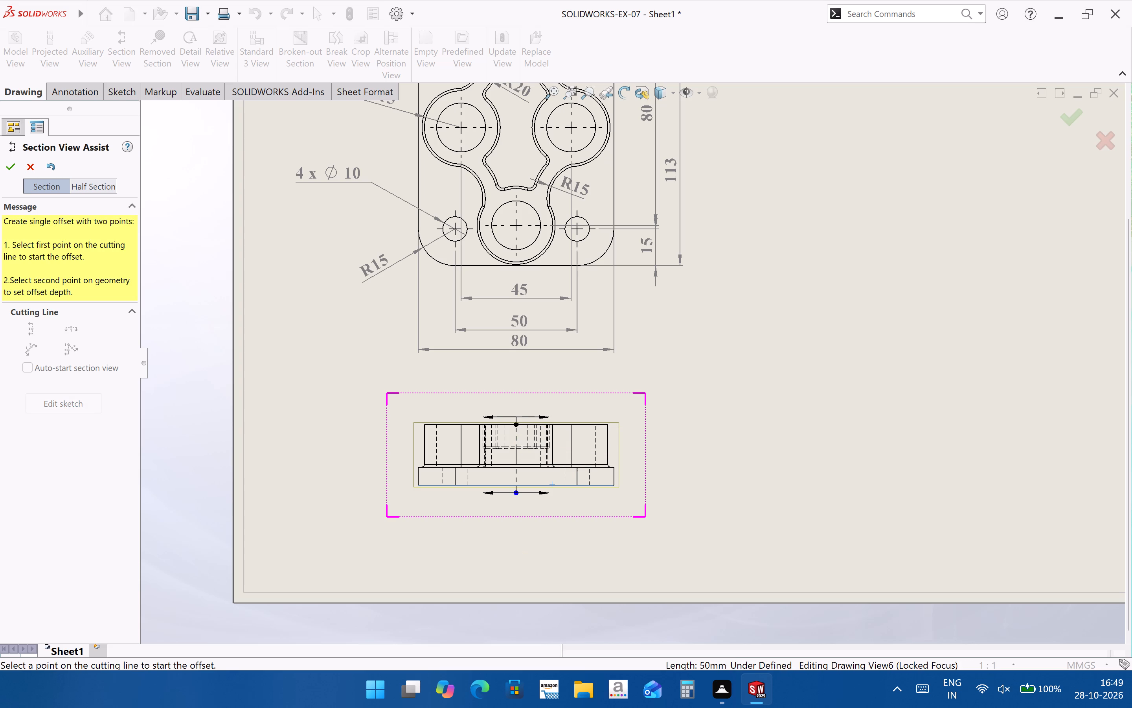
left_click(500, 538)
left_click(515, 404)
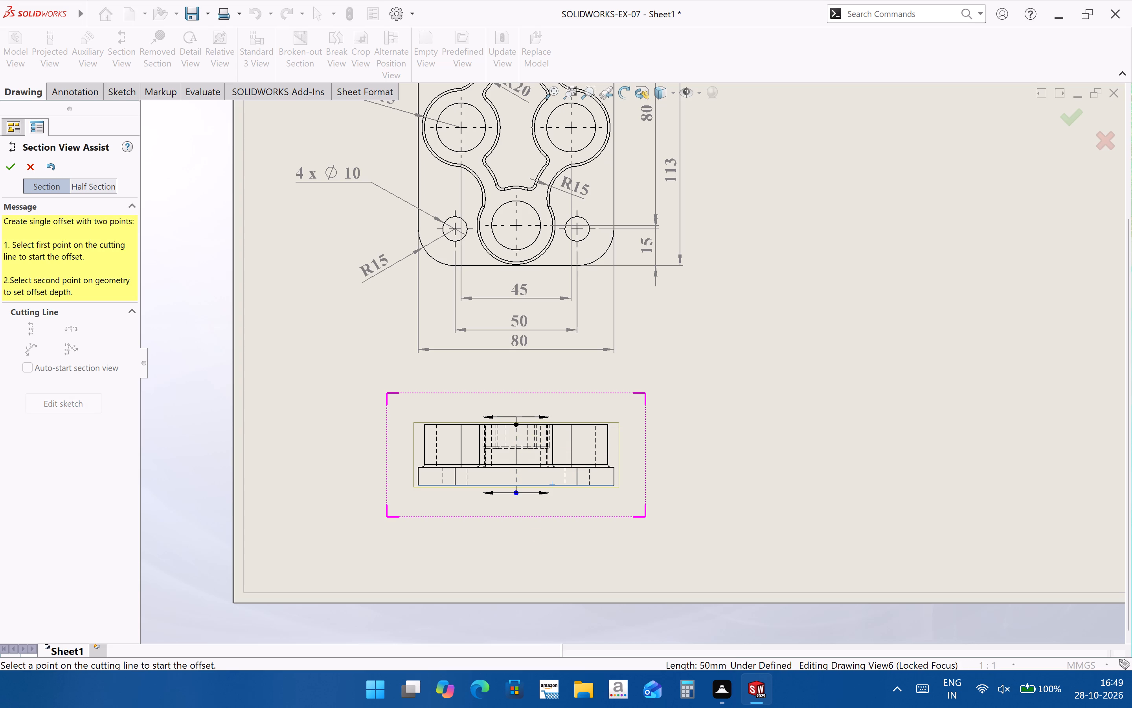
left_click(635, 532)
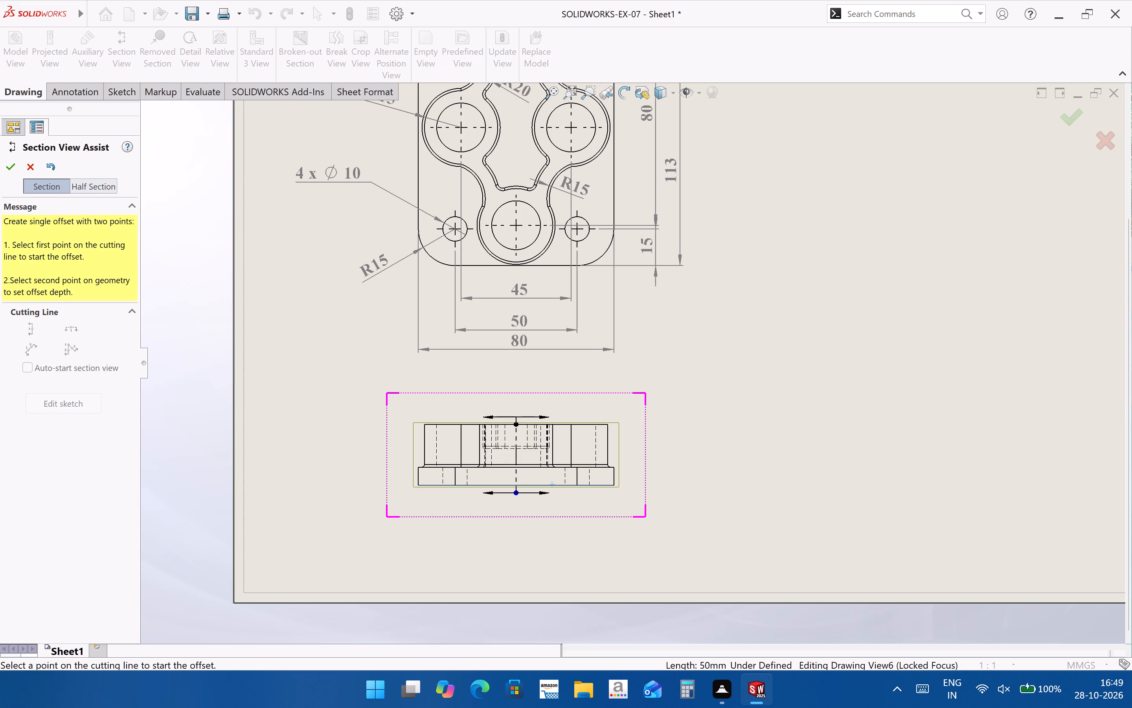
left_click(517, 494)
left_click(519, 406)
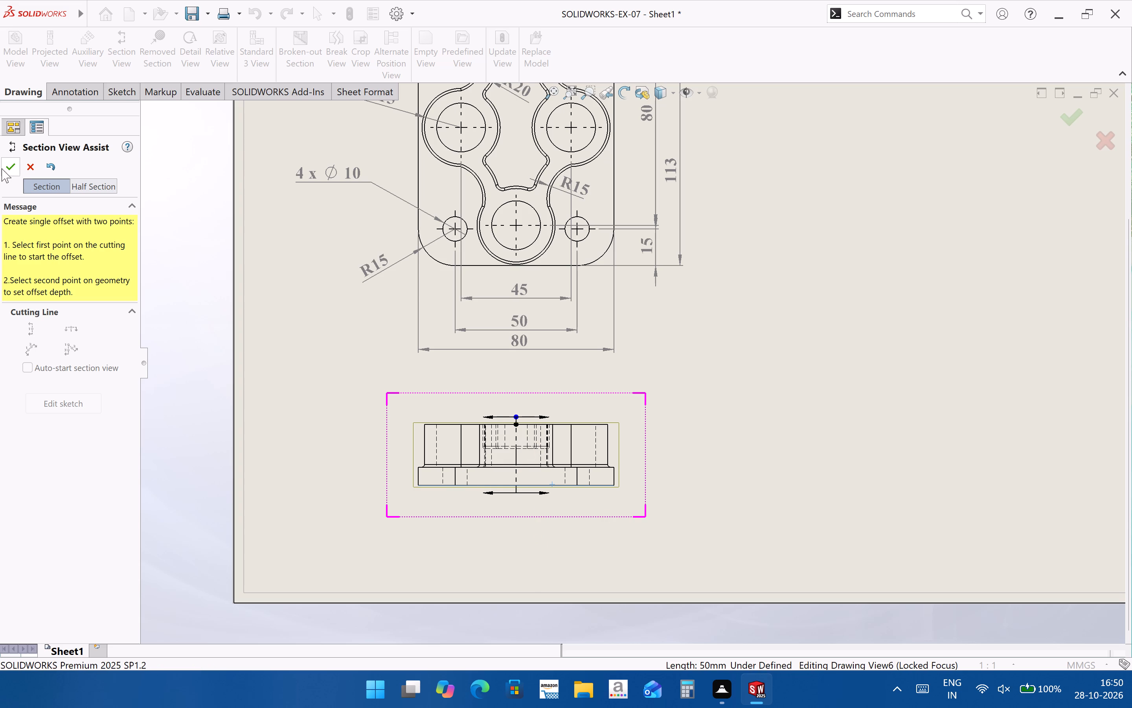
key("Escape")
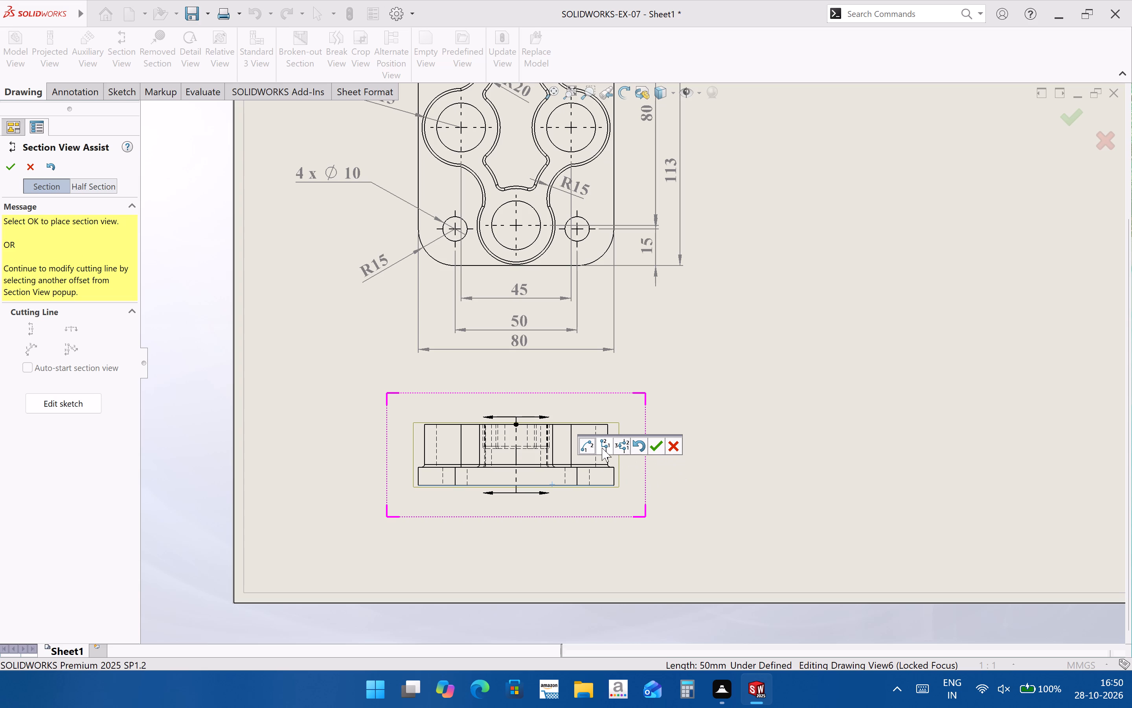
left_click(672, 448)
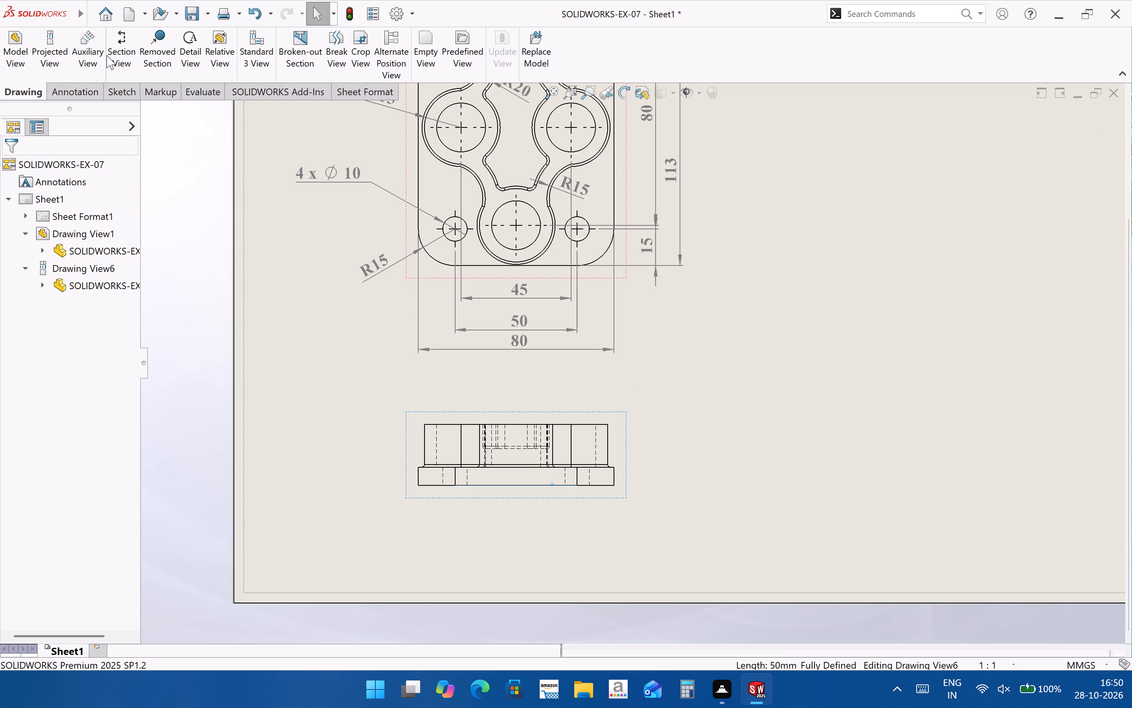
Create section view C-C from a vertical cutting line through the middle of the lower projected view, placing it to the right.
left_click(107, 55)
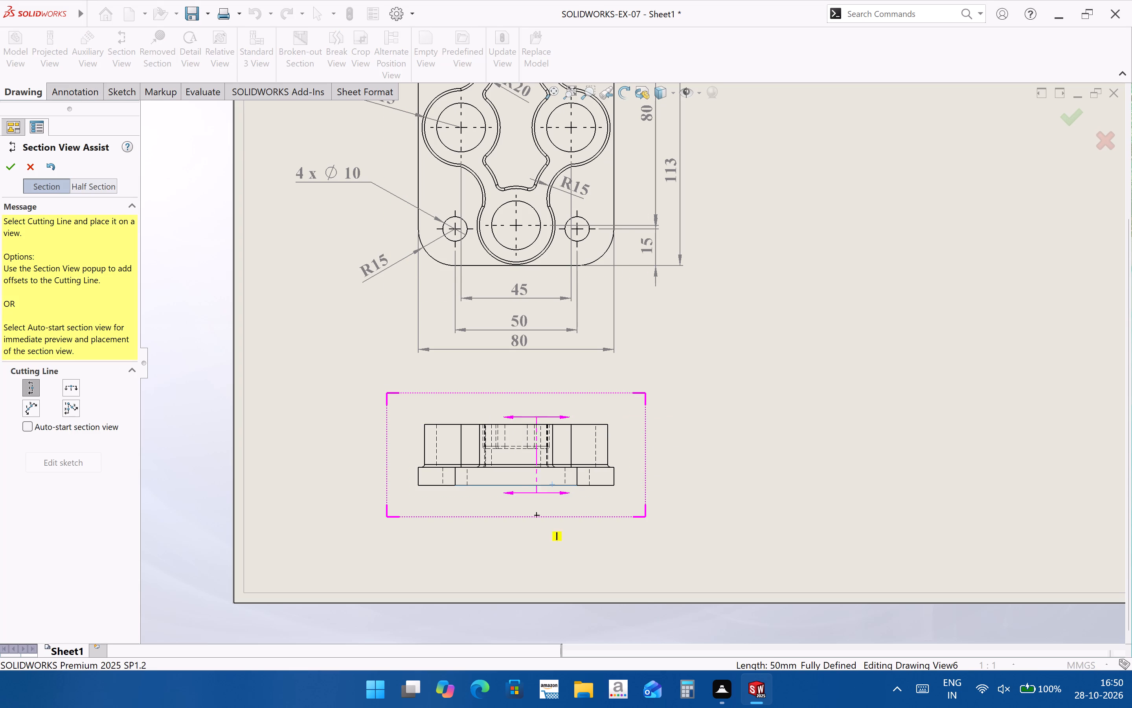
left_click(516, 425)
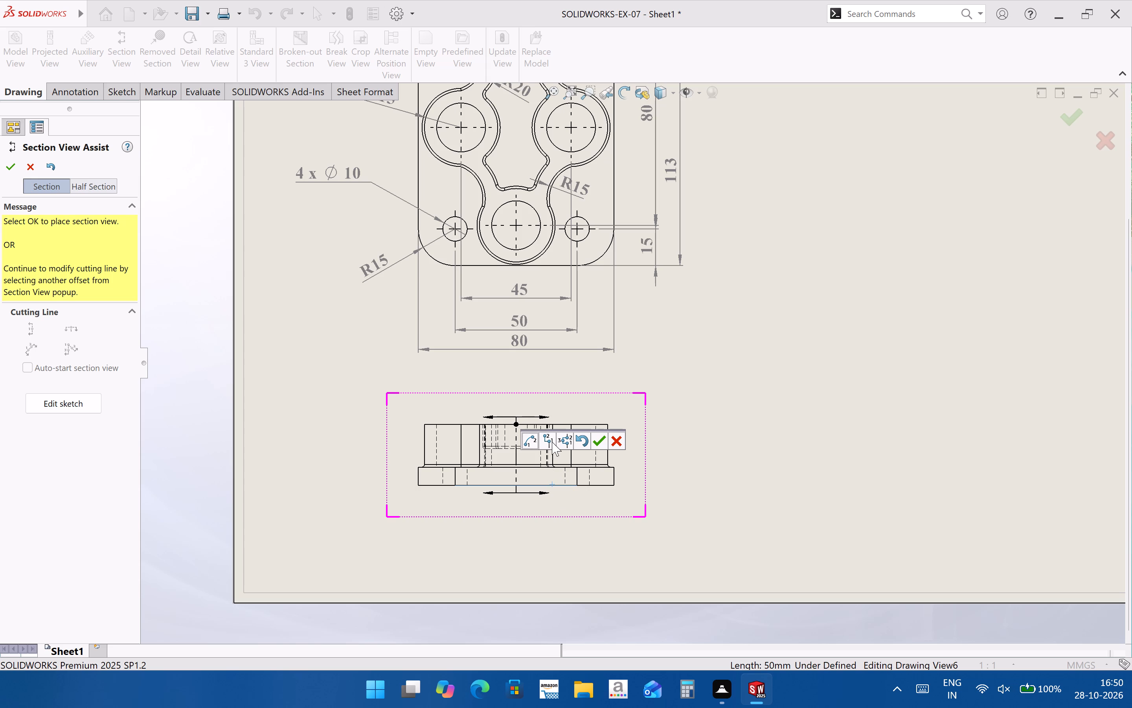
left_click(599, 442)
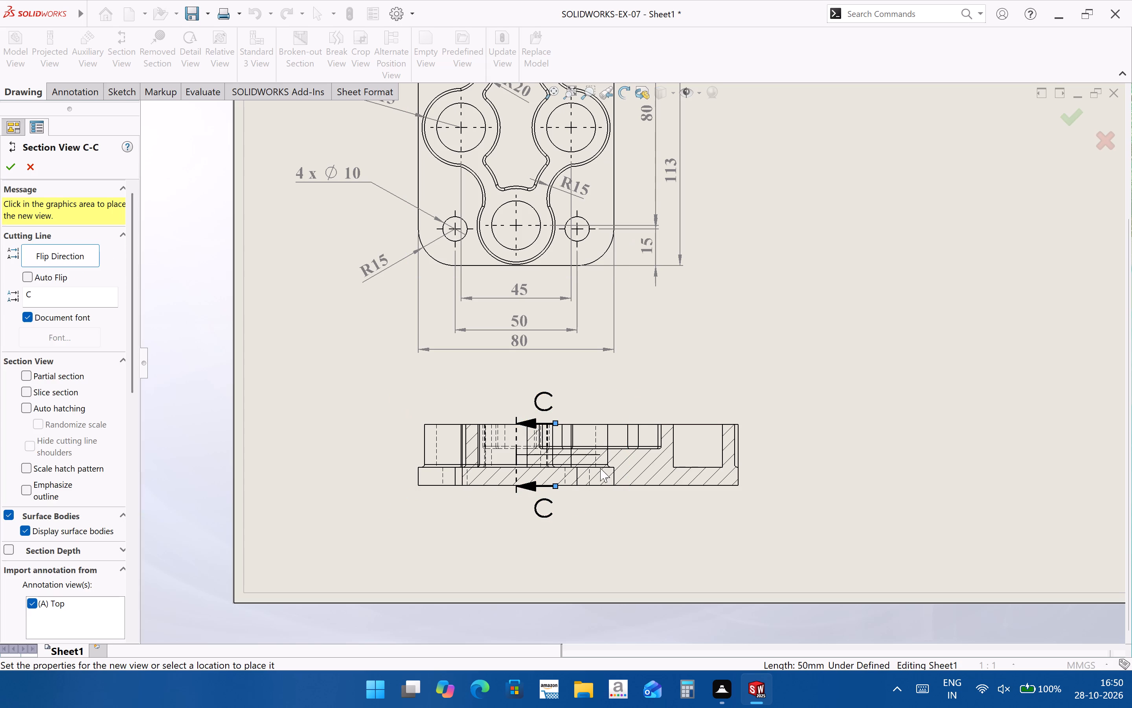
left_click(928, 527)
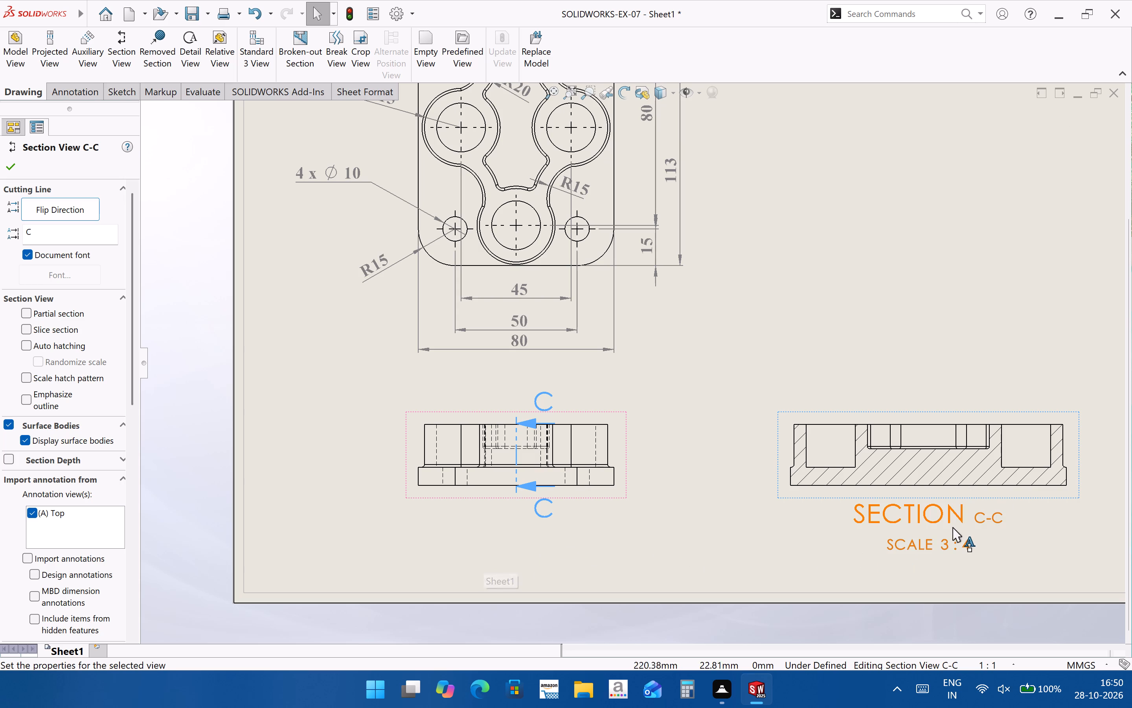
Delete the SECTION C-C SCALE 3:4 label below the new section view.
left_click(952, 526)
key("Delete")
left_click(941, 478)
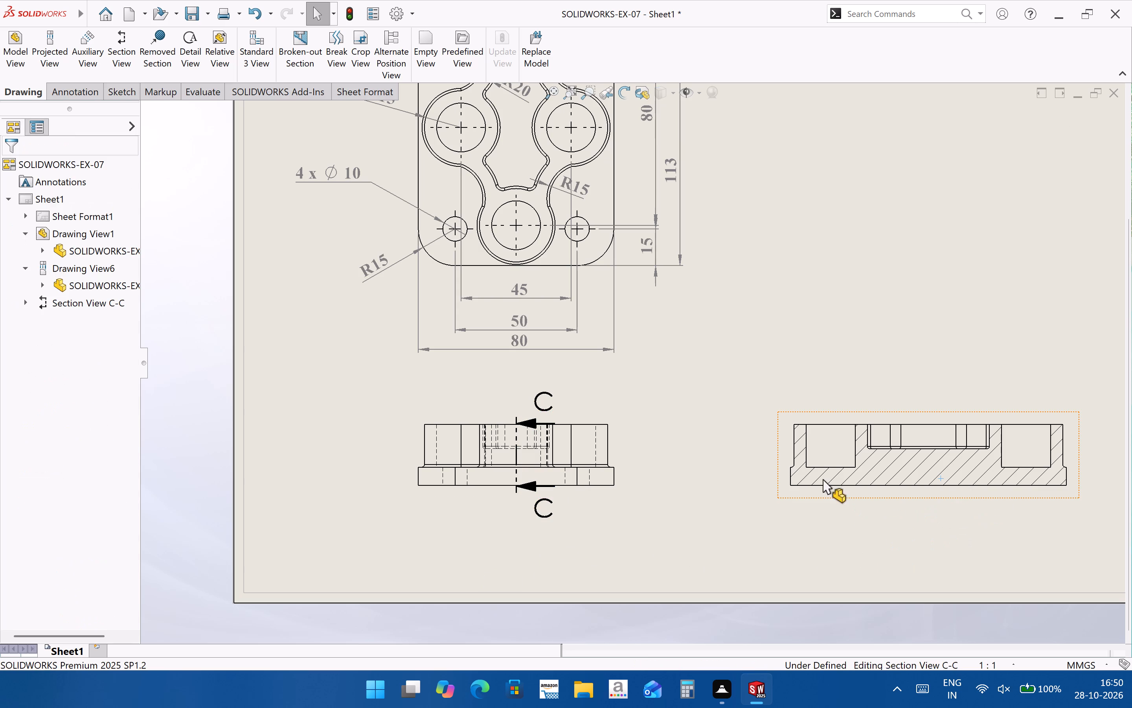
left_click(793, 548)
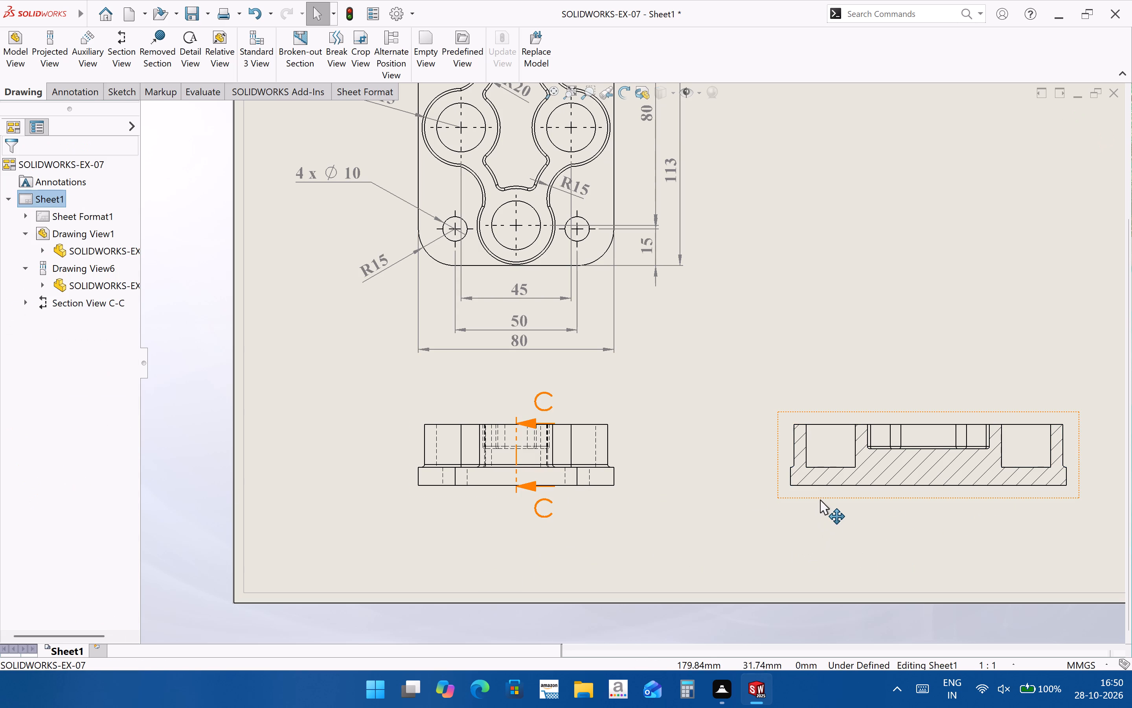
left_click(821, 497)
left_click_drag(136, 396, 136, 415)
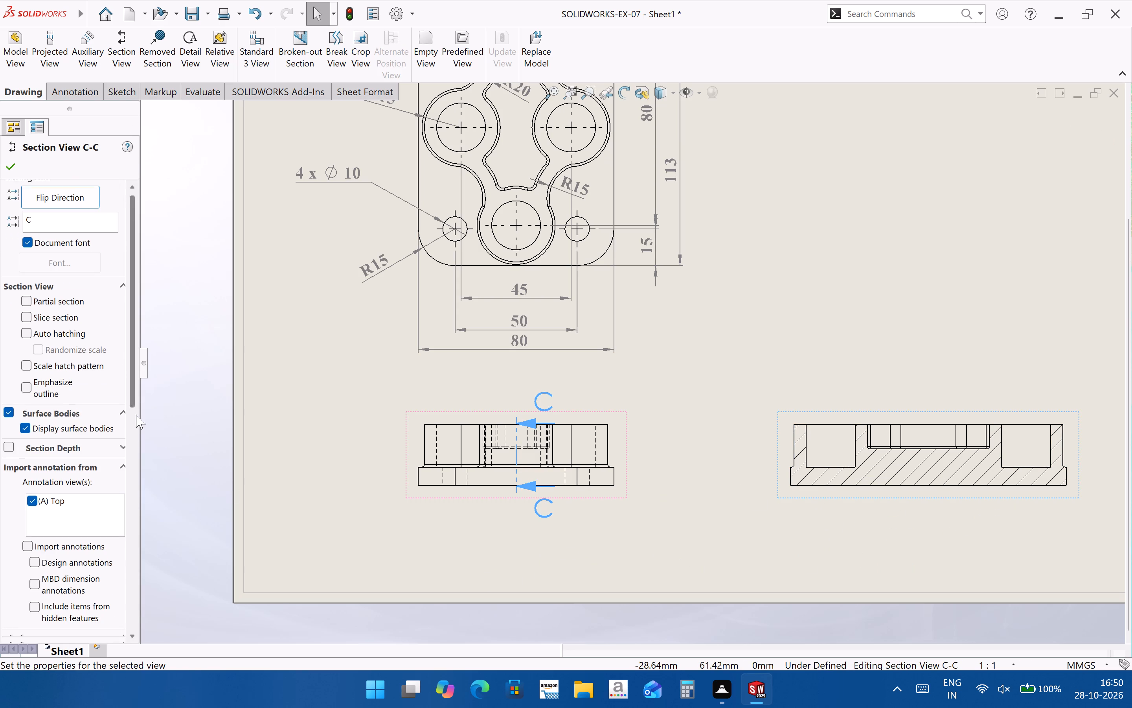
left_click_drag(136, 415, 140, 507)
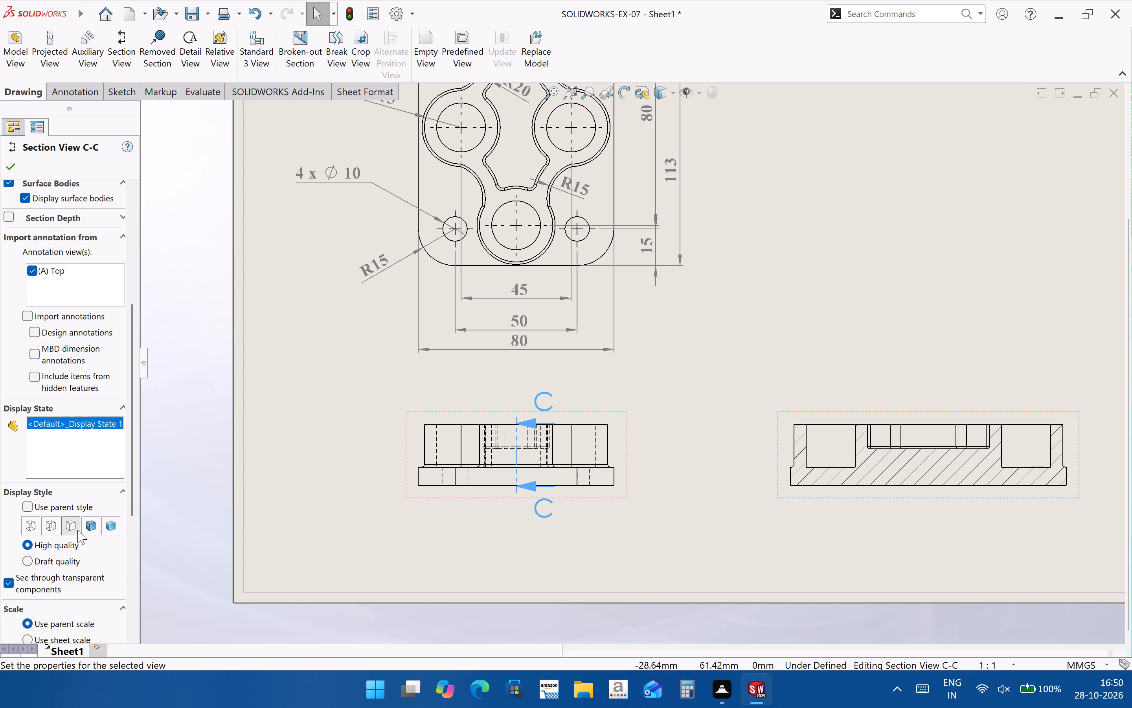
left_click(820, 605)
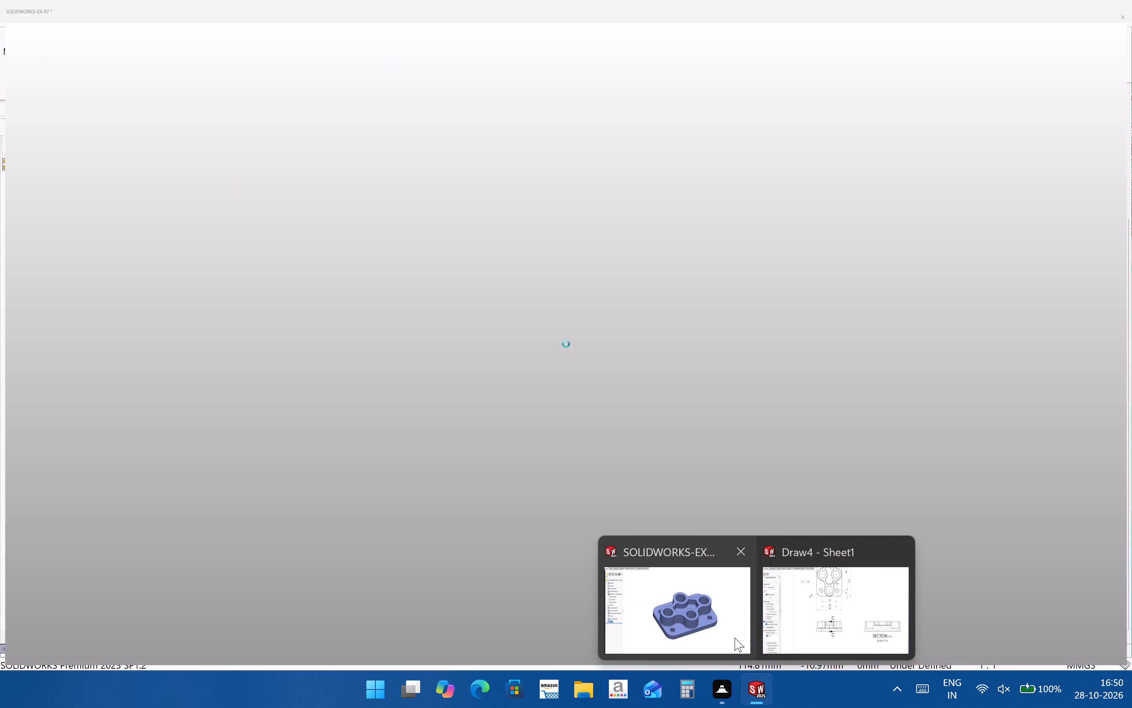
Switch to the SOLIDWORKS-EX-07 part and examine its interior with a planar section offset -39 mm from the base's long side face.
left_click(735, 638)
left_click(655, 502)
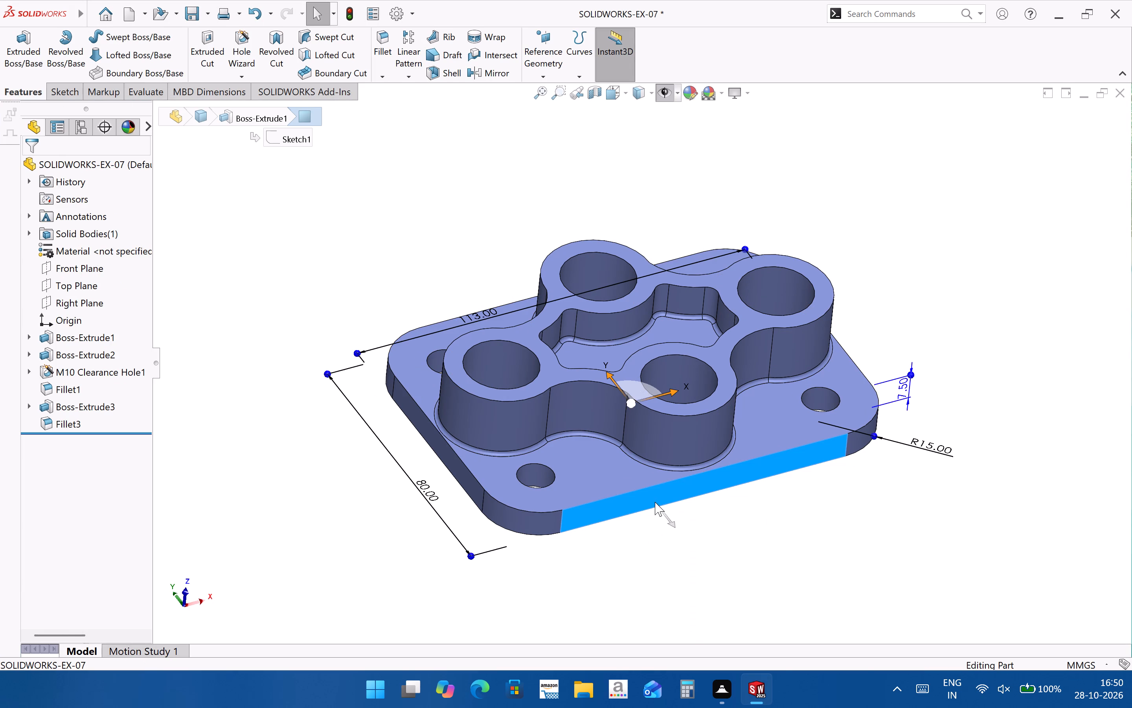
left_click(593, 91)
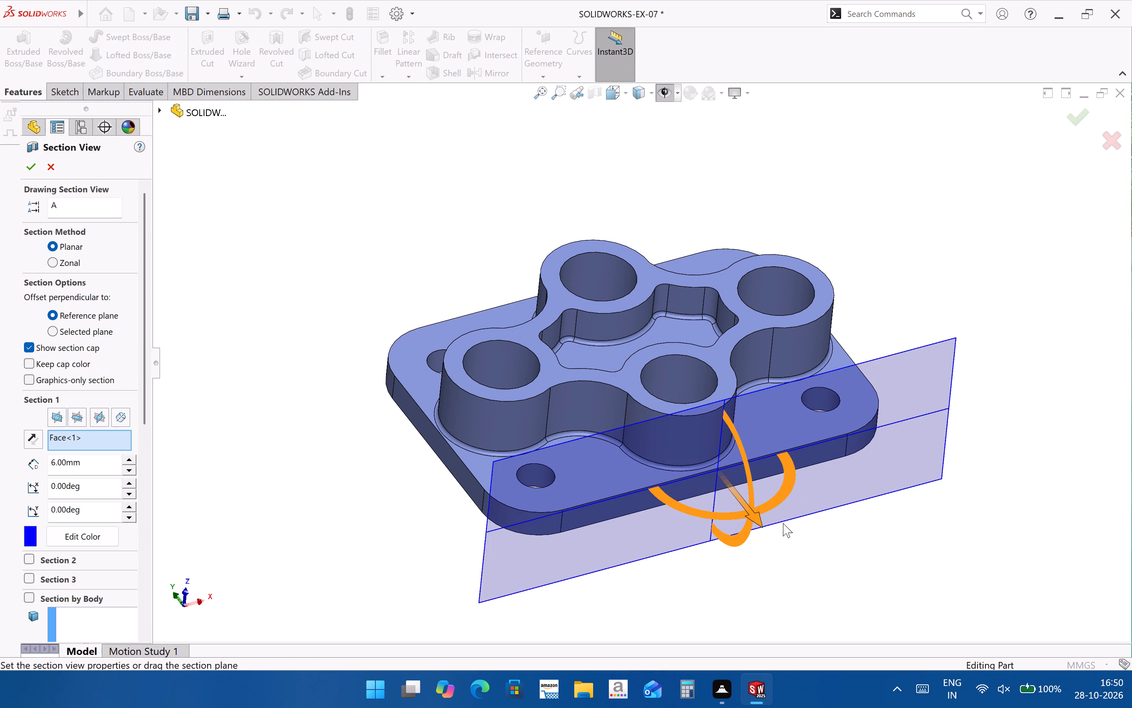
left_click_drag(753, 519, 688, 403)
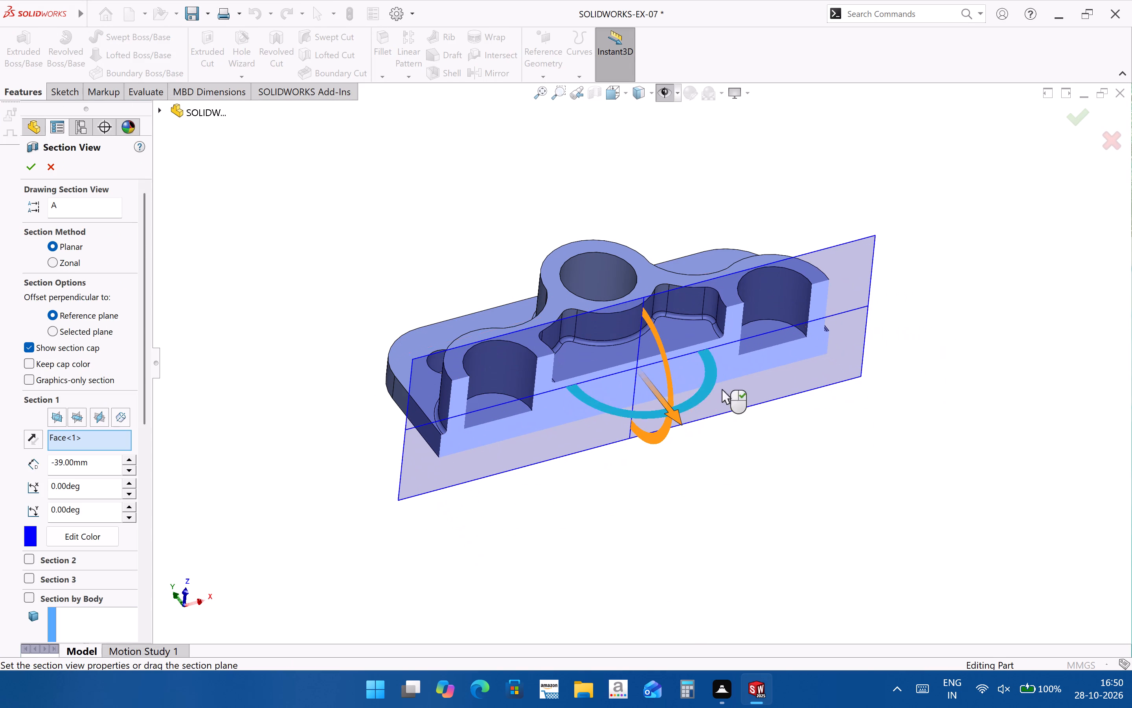
left_click(1088, 122)
middle_click_drag(822, 491, 786, 406)
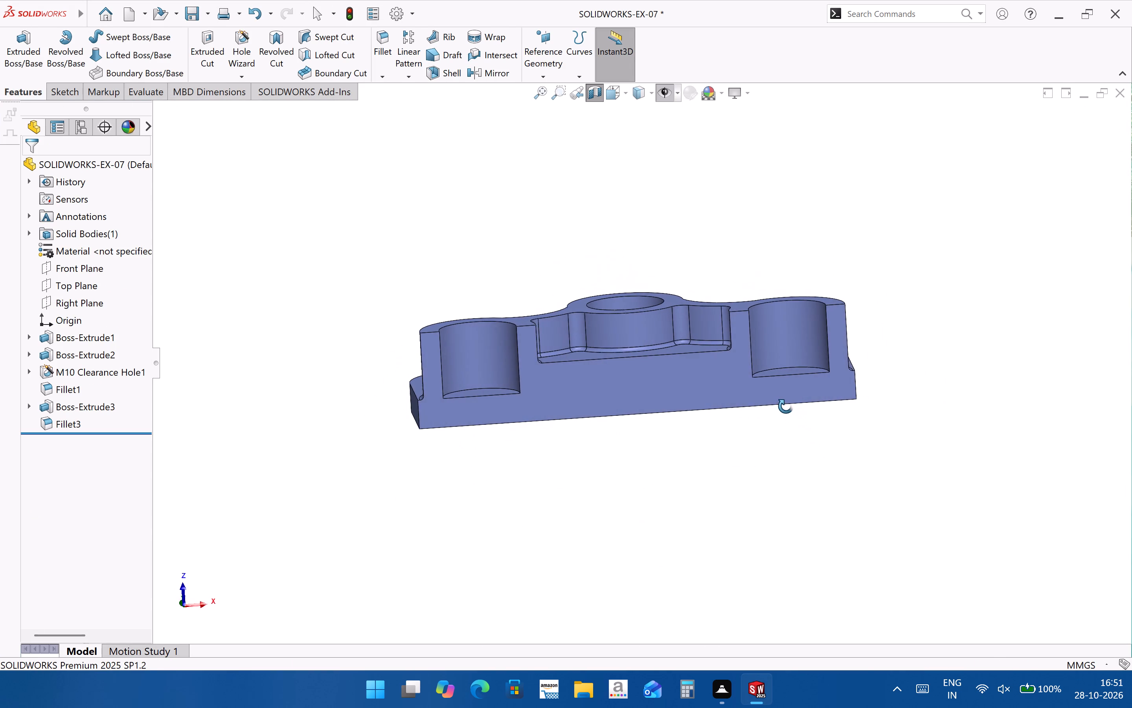
middle_click_drag(786, 406, 805, 551)
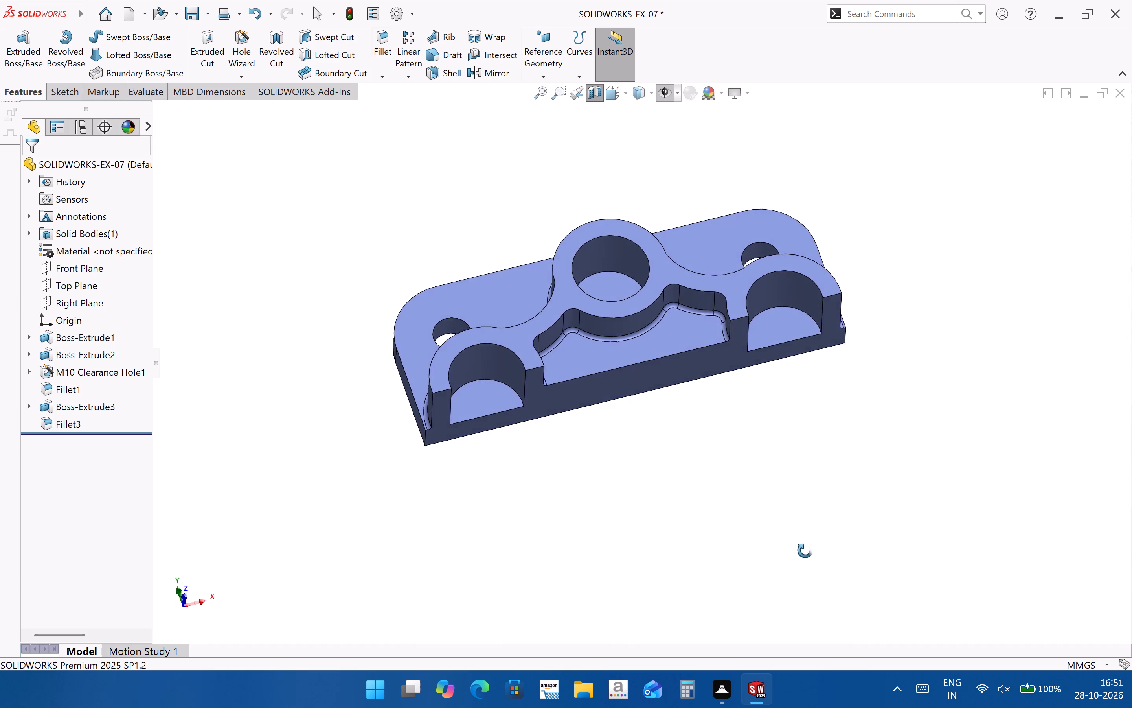
middle_click_drag(805, 551, 791, 484)
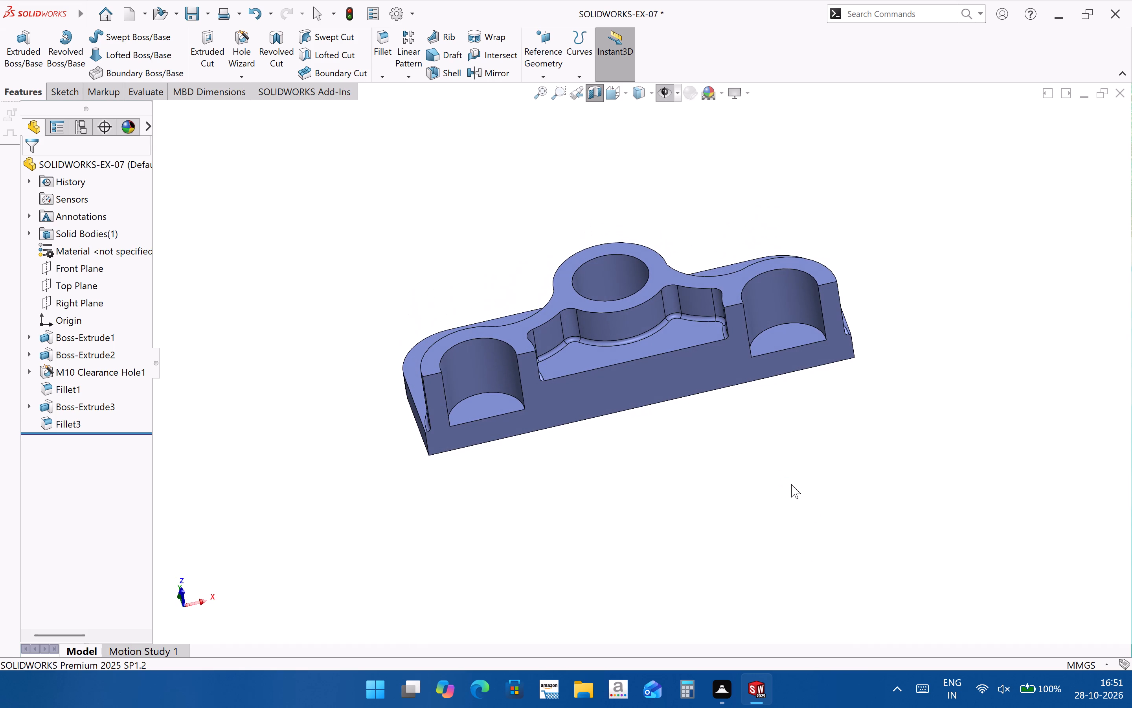
middle_click_drag(661, 431, 707, 425)
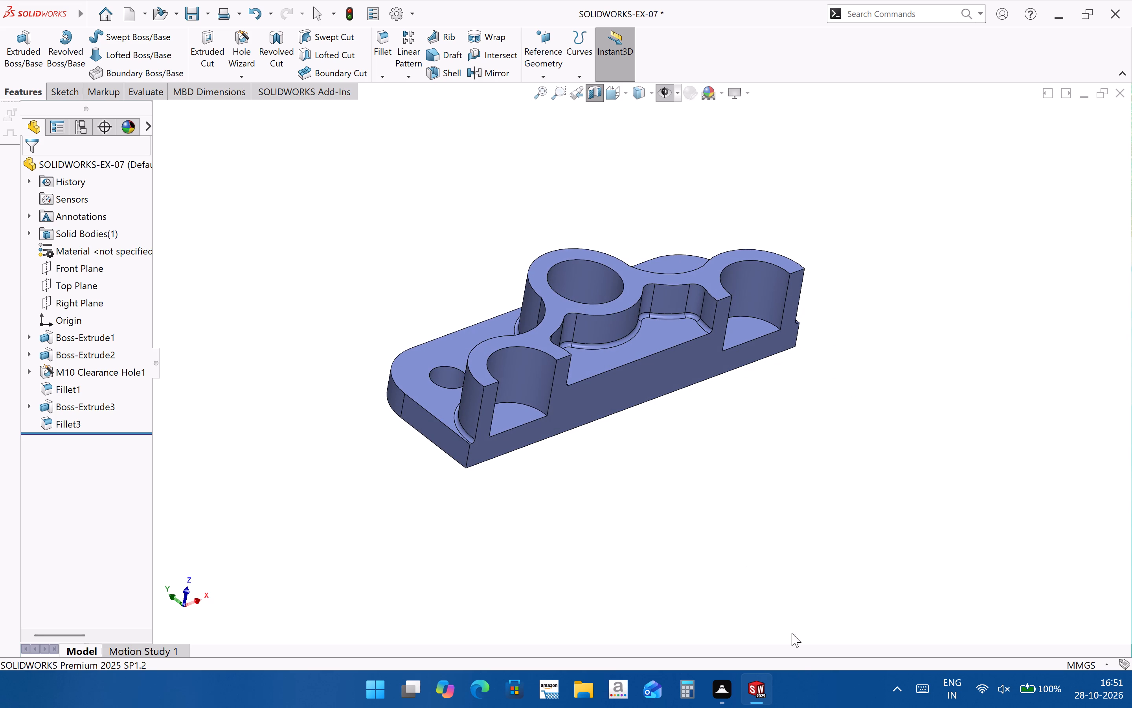
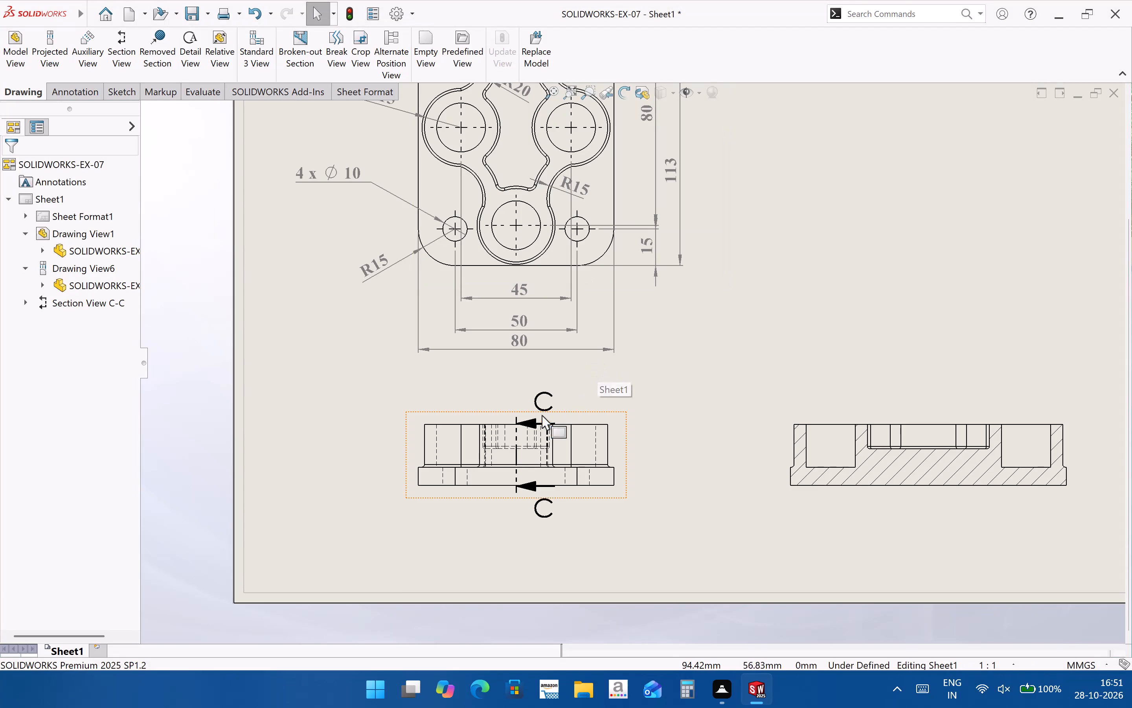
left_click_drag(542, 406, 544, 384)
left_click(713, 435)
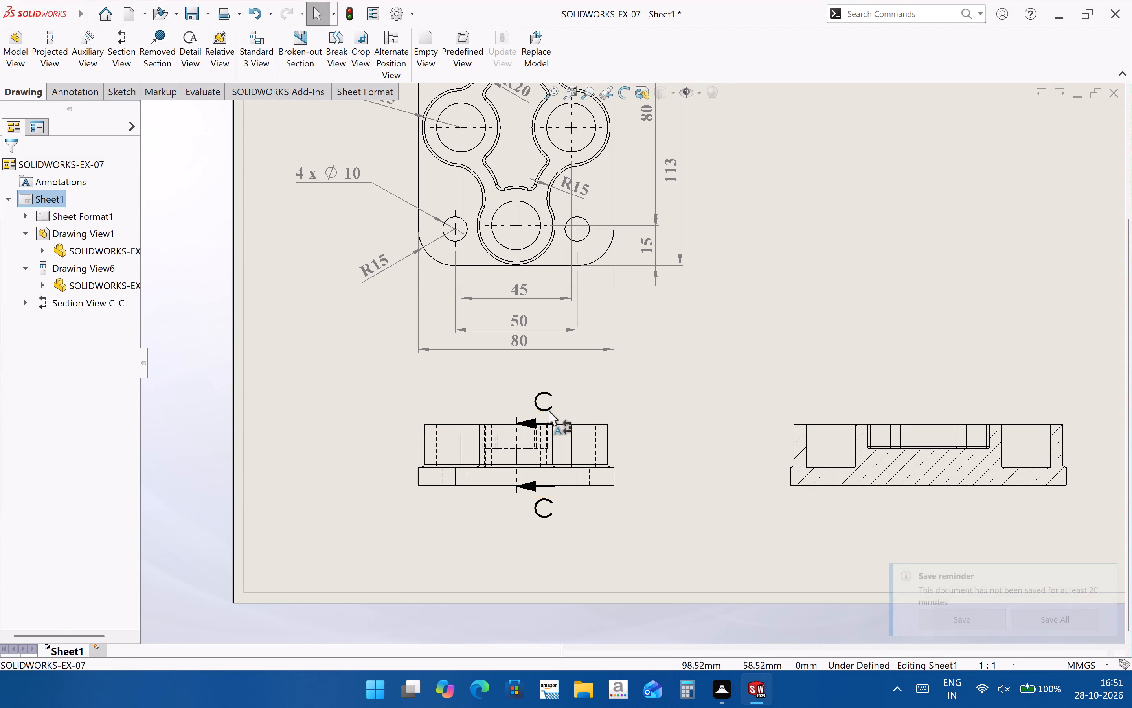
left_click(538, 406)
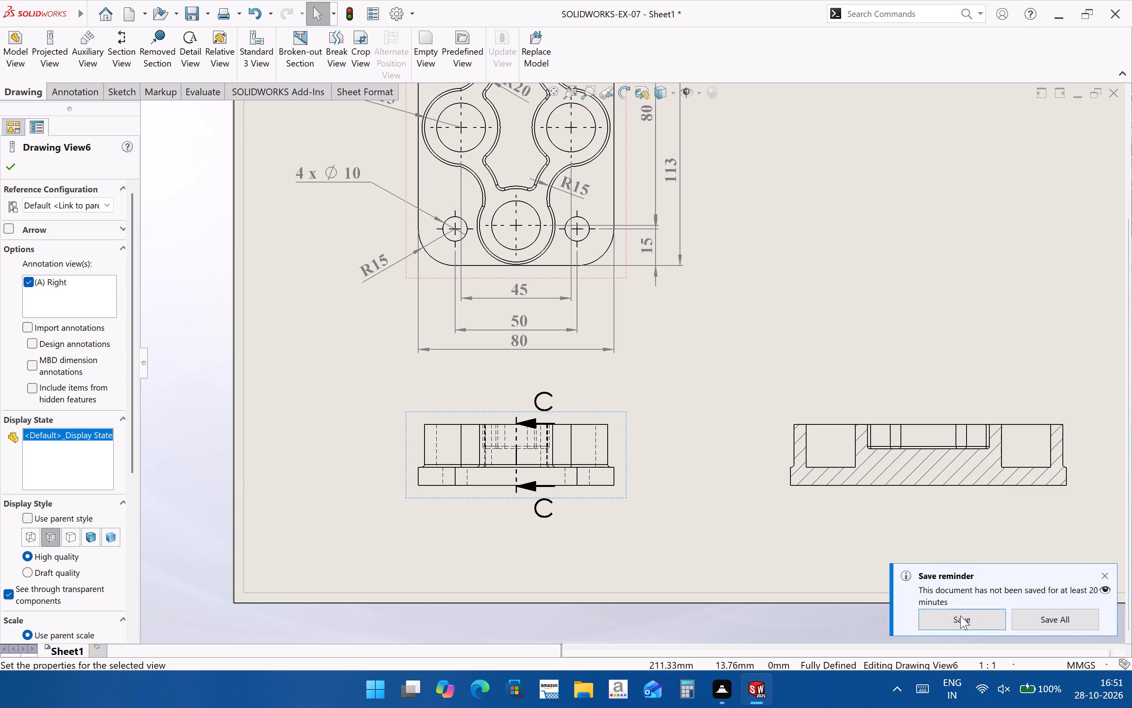
Save the drawing as SOLIDWORKS-EX-07 in the Documents > Solidworks folder, keeping the SOLIDWORKS Drawing type.
left_click(960, 616)
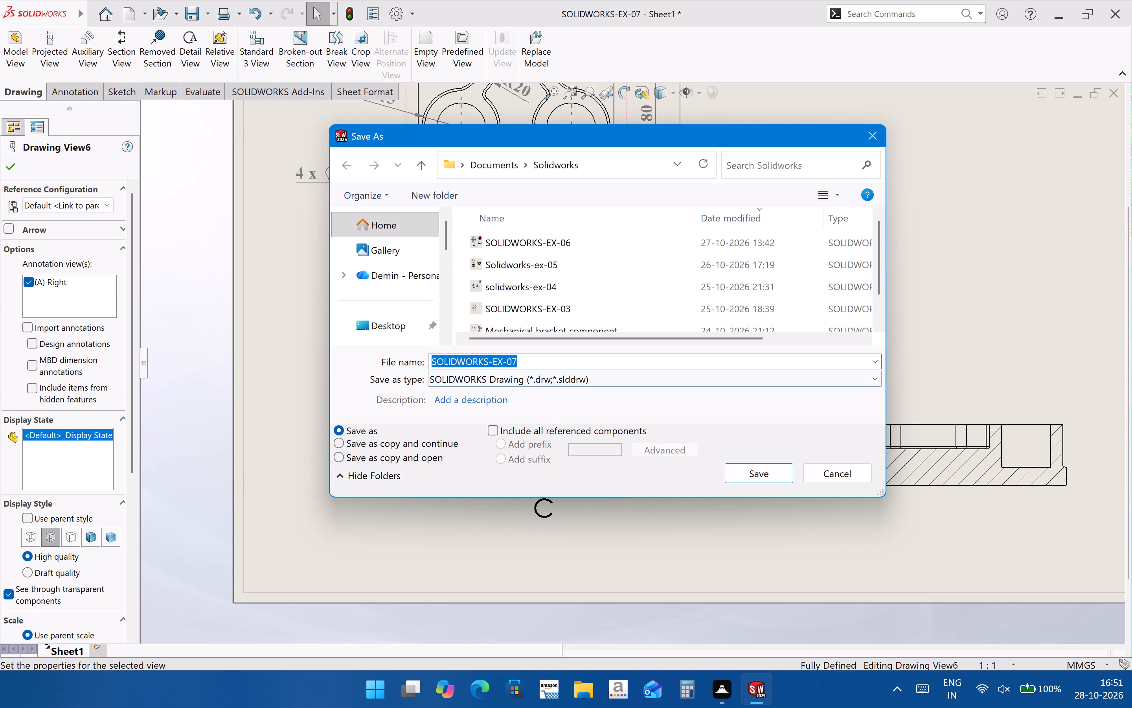
left_click(540, 359)
left_click(757, 470)
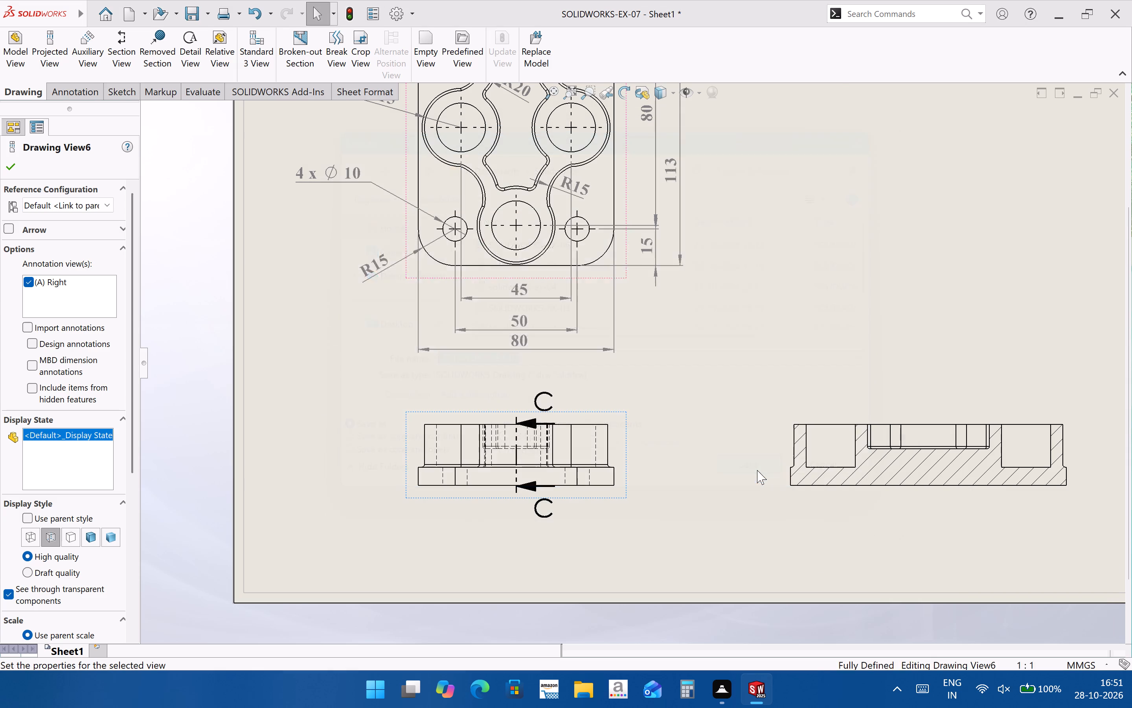
left_click(666, 355)
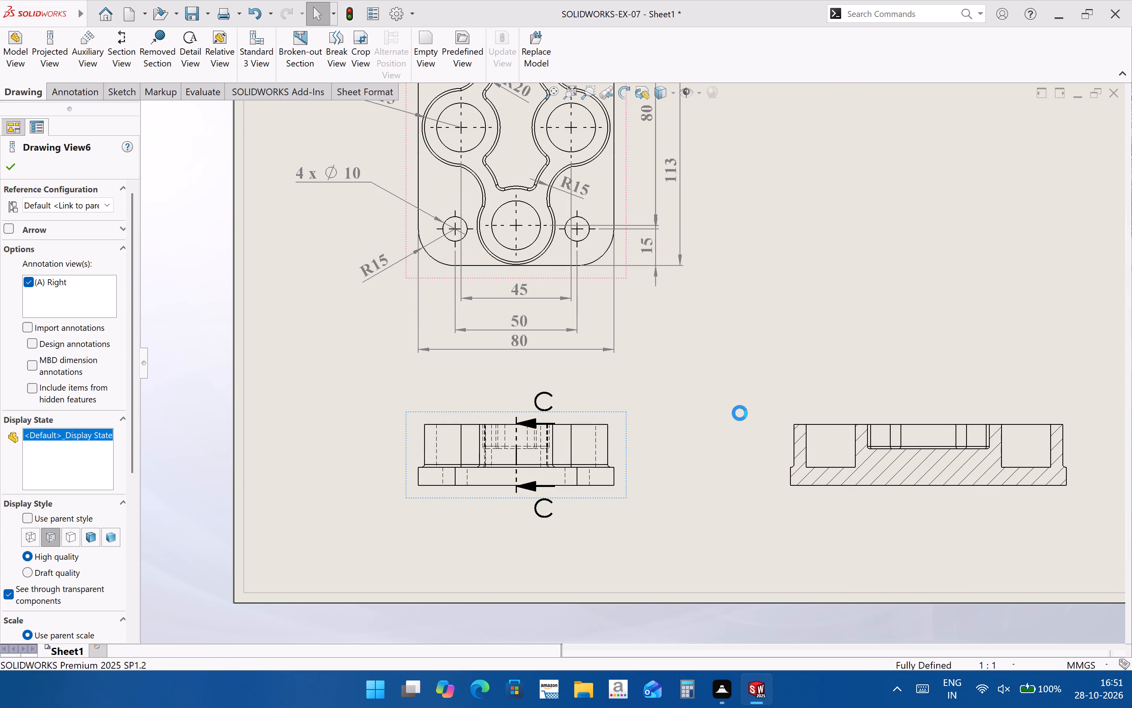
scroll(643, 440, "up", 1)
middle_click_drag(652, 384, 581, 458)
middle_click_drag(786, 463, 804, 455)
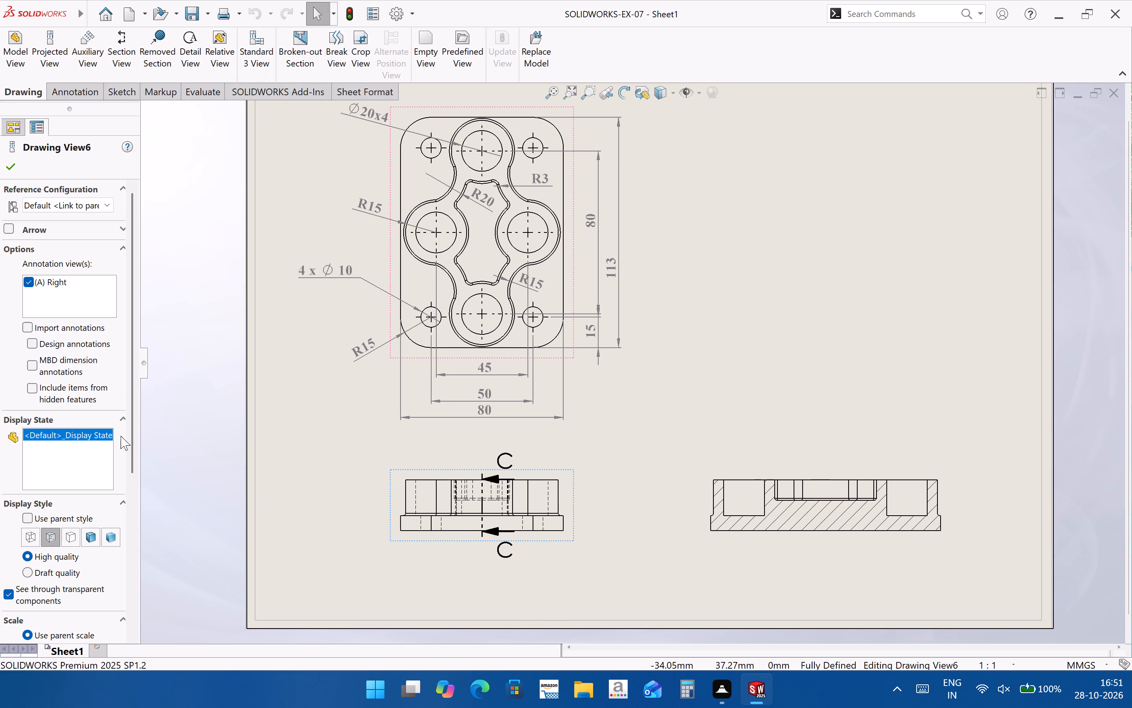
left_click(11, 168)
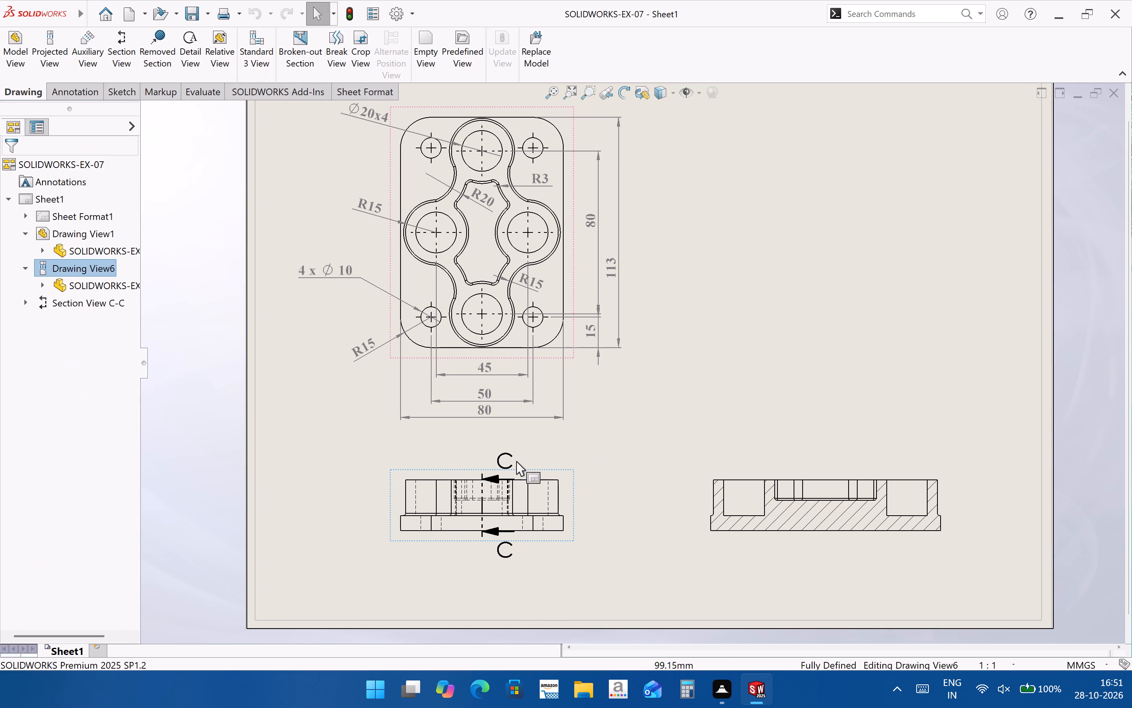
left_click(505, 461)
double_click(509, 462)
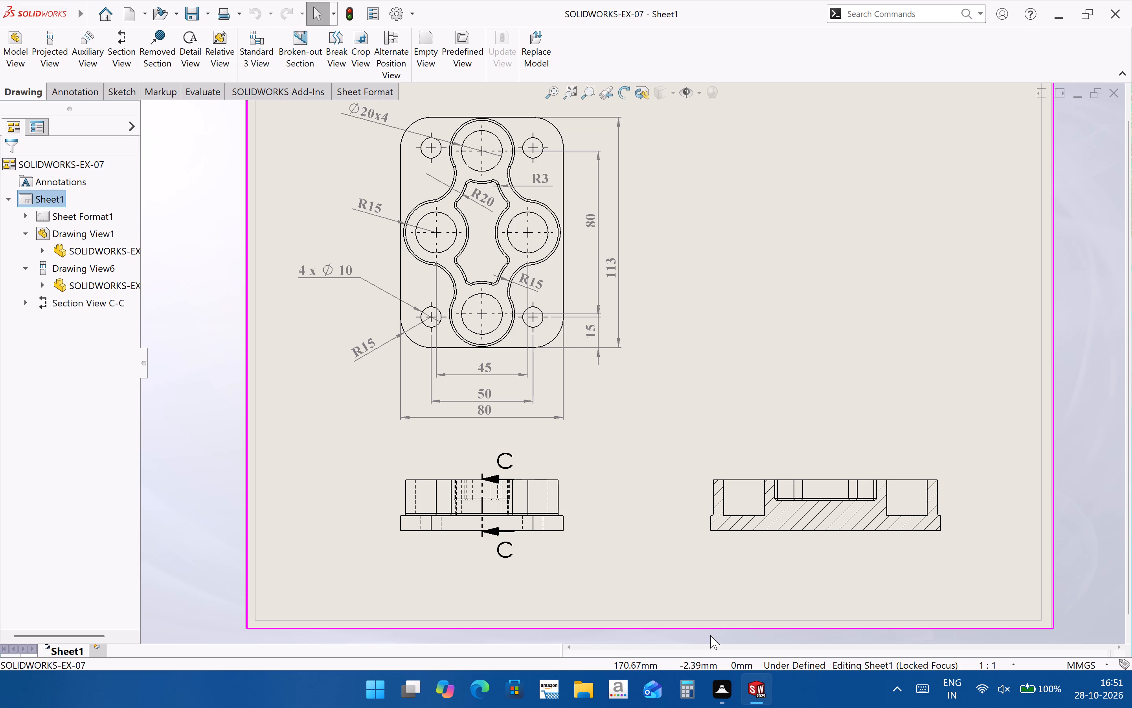
Dimension the radius of the small fillet between the raised body and the base in the lower projected view.
left_click(92, 84)
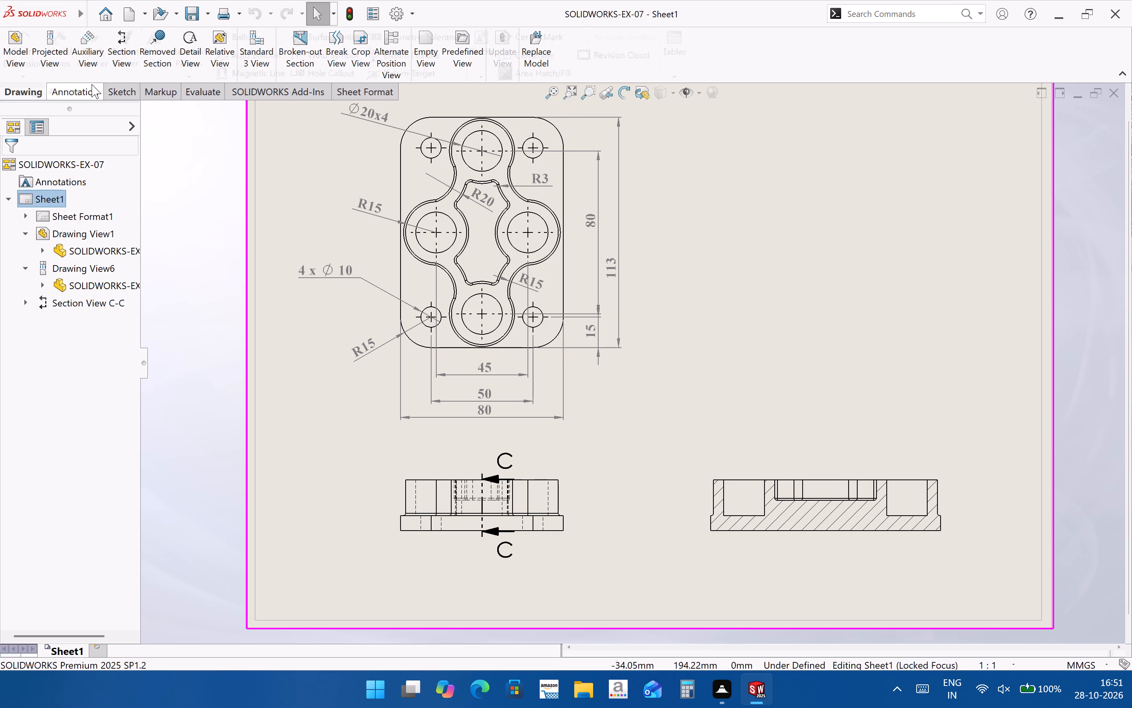
left_click(22, 46)
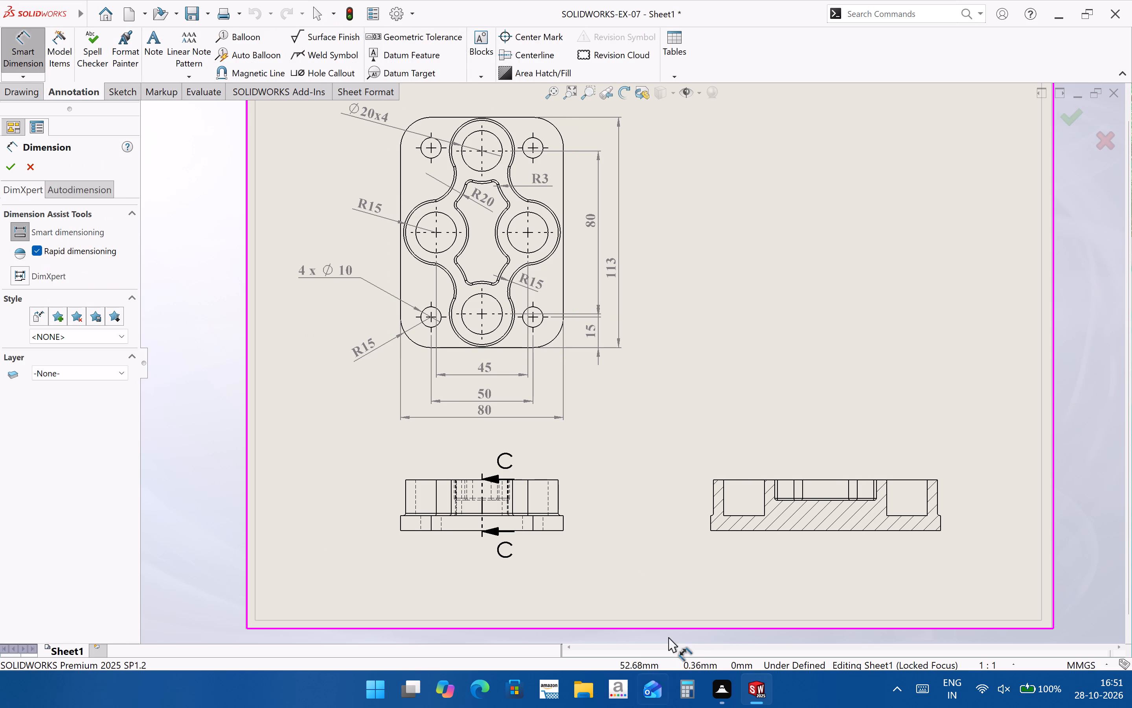
scroll(552, 511, "down", 17)
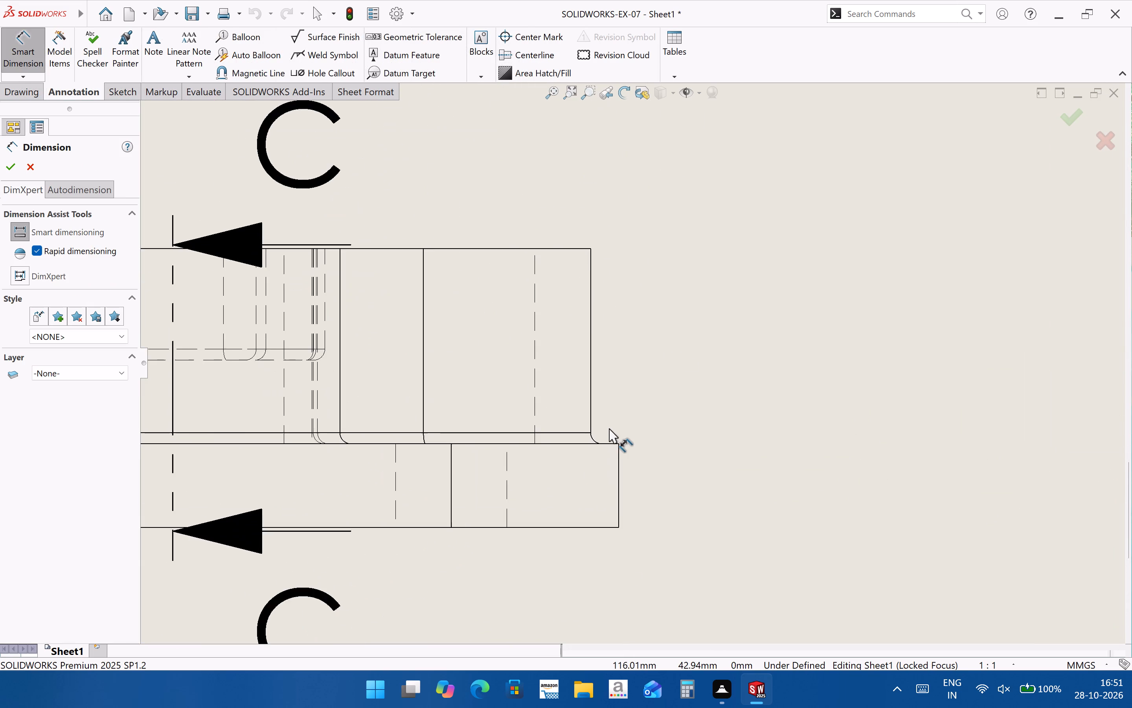
scroll(609, 428, "down", 1)
left_click(588, 431)
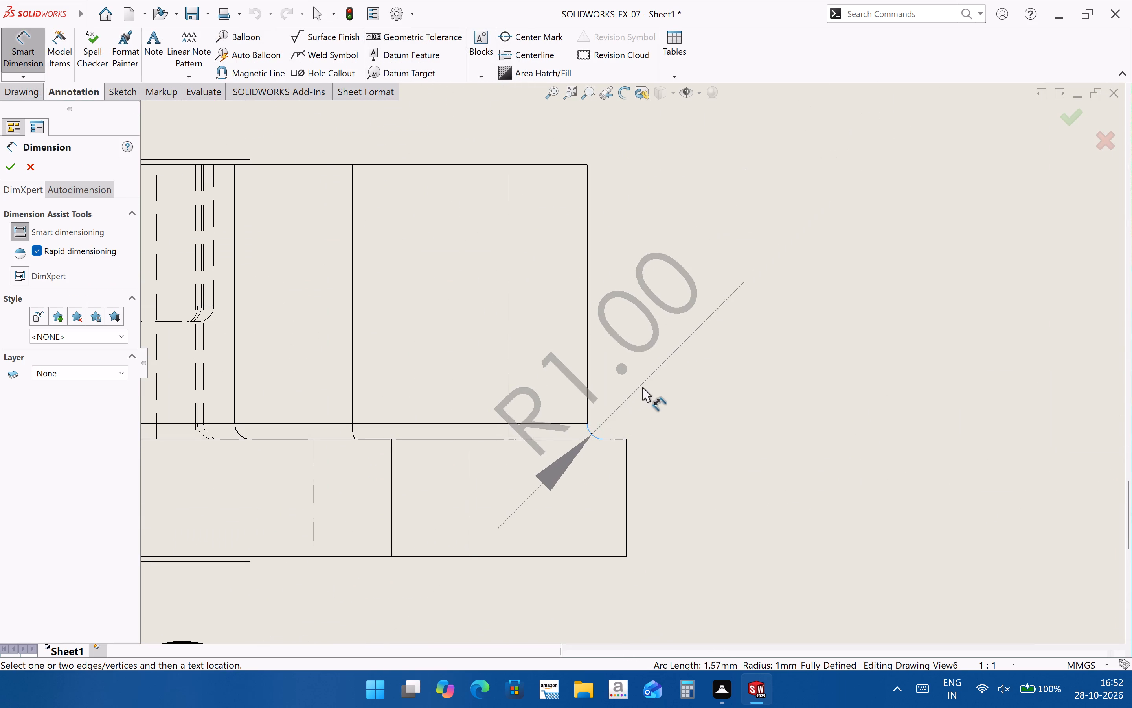
left_click(767, 354)
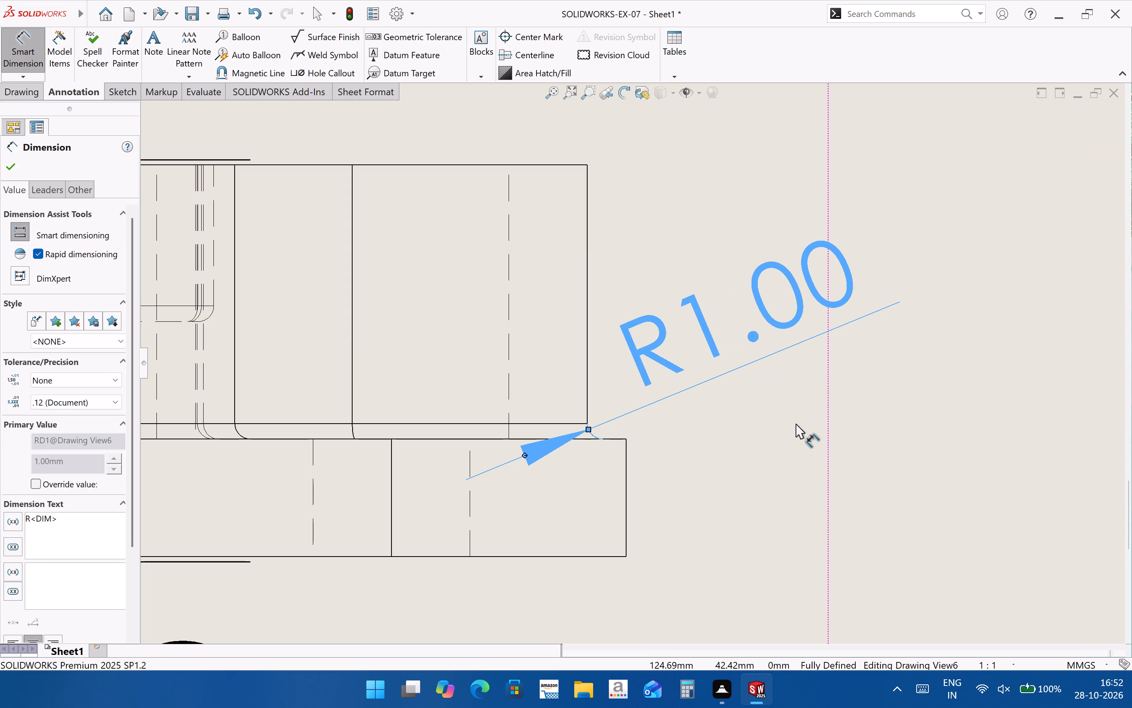
Dimension the base plate's thickness at the right end of the lower projected view, placing it beside the base.
left_click(626, 458)
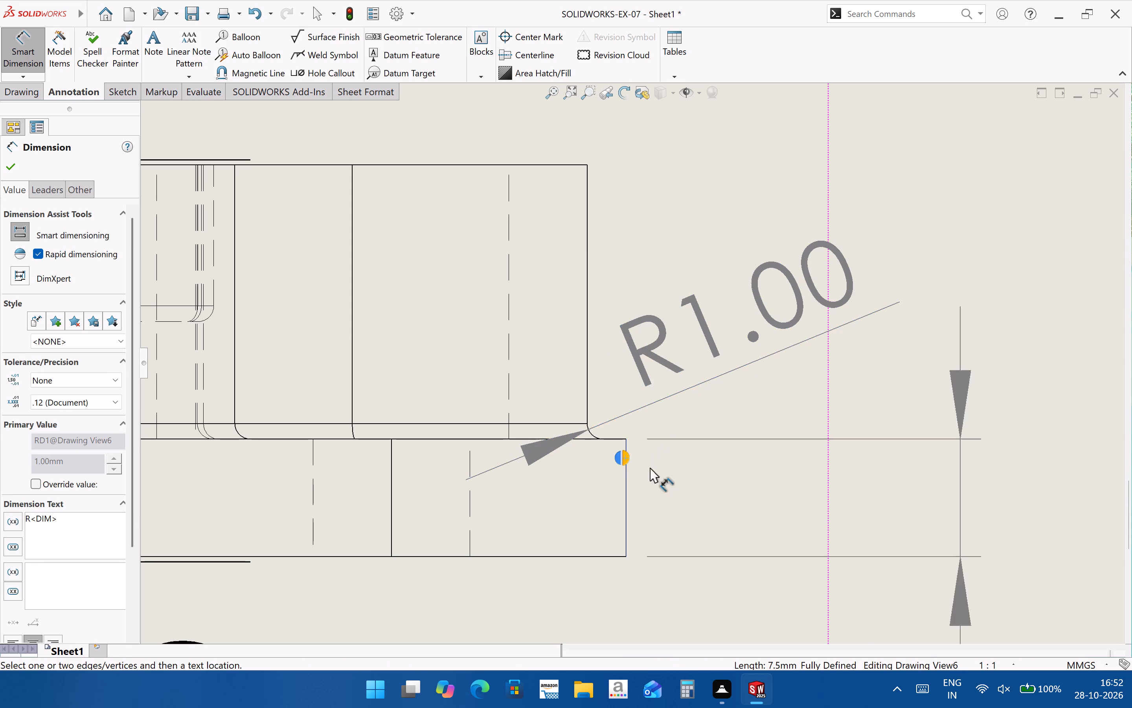
scroll(818, 501, "up", 2)
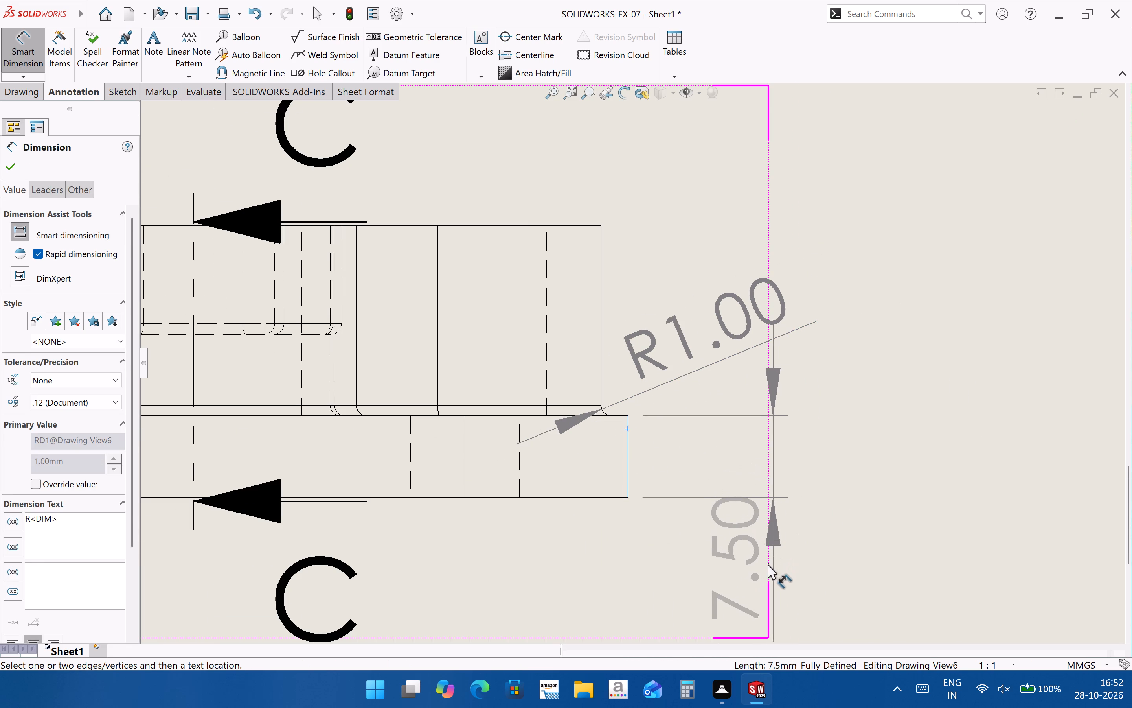
left_click(767, 565)
left_click(938, 530)
Dimension the central pocket's depth in section C-C from the top face to the pocket floor, placing it to the right.
scroll(414, 380, "up", 4)
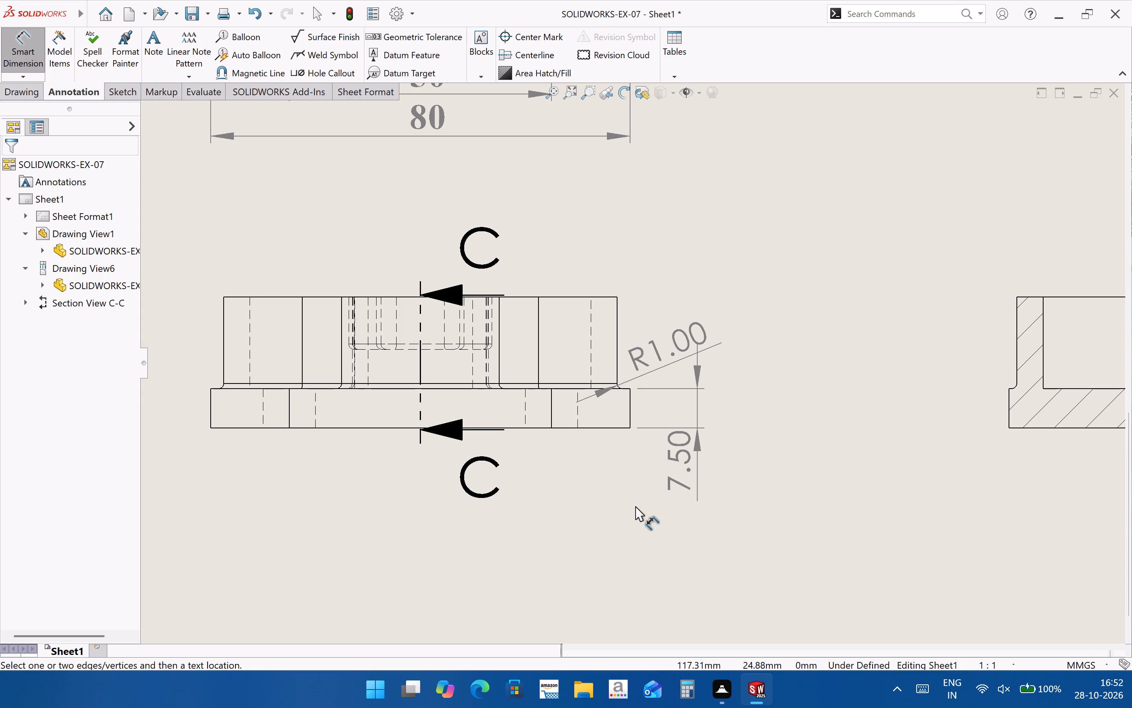
scroll(633, 506, "up", 6)
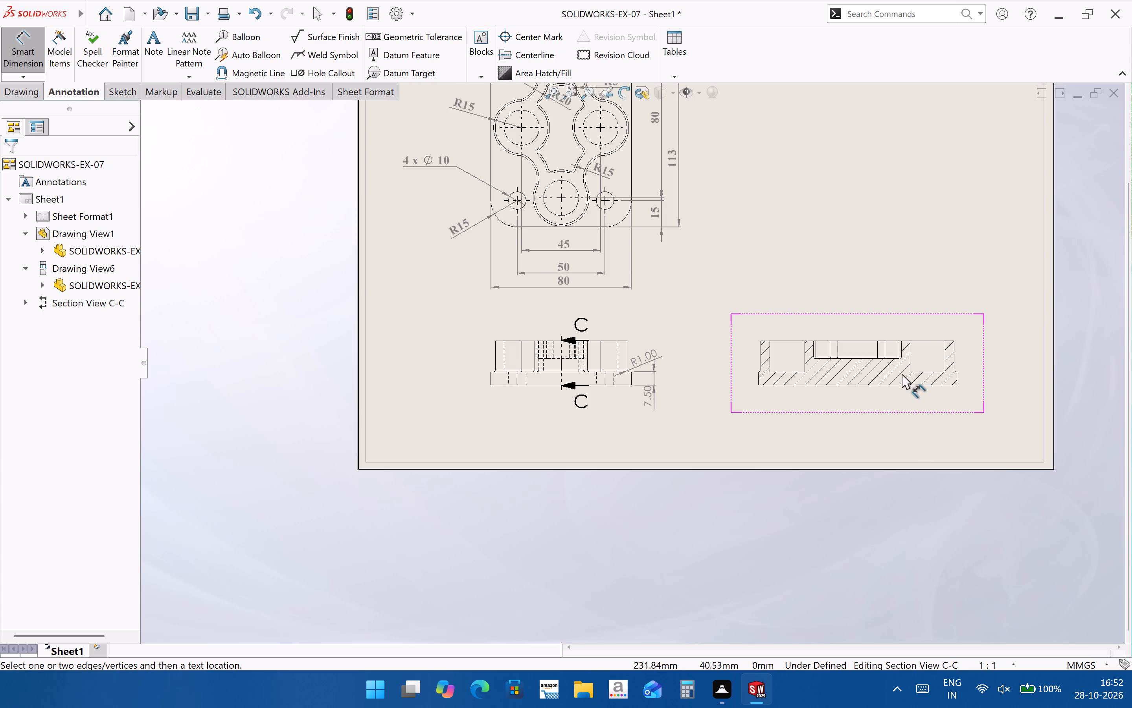
scroll(947, 350, "down", 2)
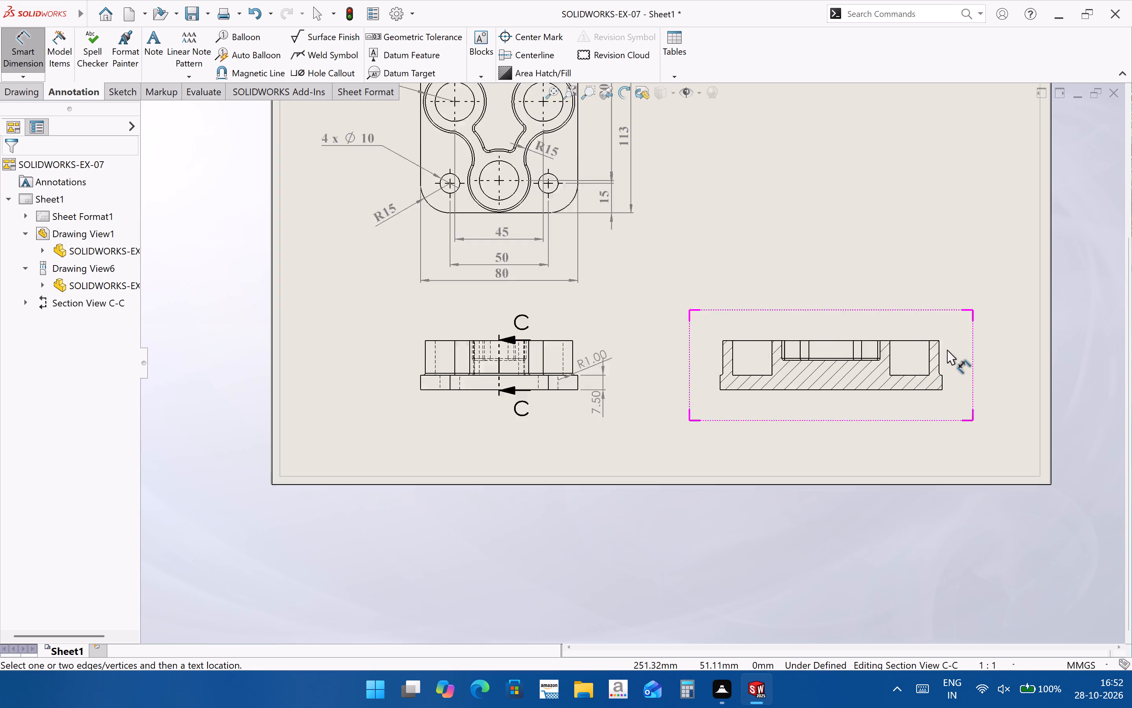
scroll(947, 350, "down", 1)
scroll(805, 336, "down", 3)
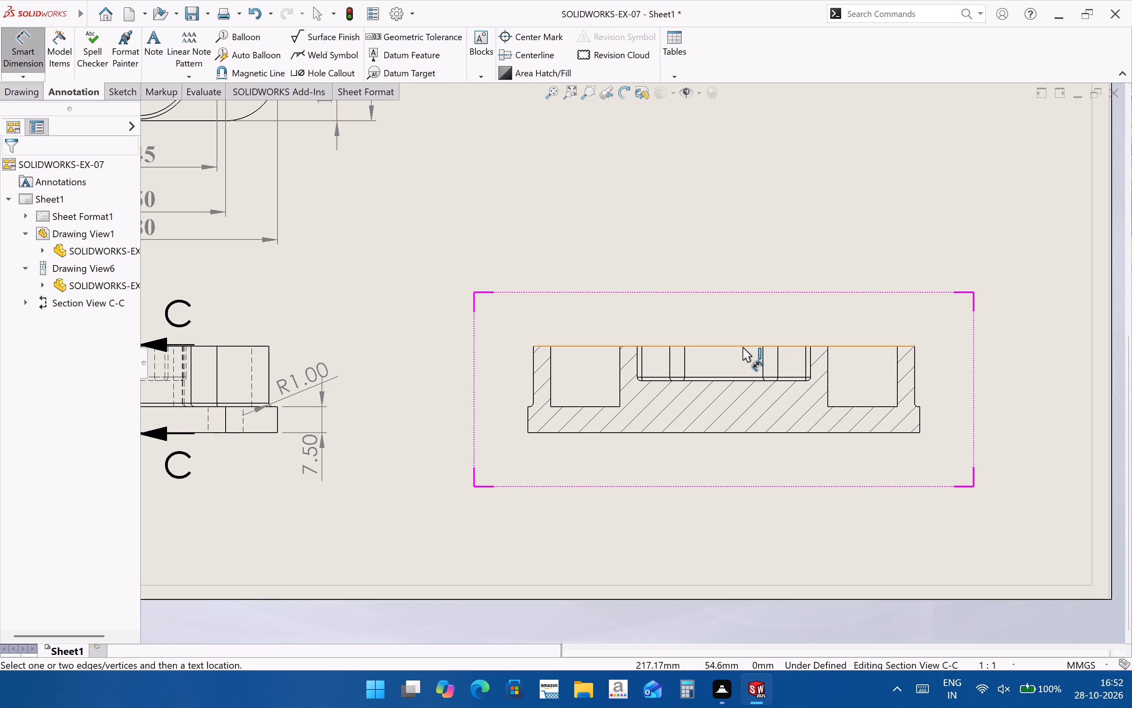
left_click(742, 347)
scroll(750, 361, "down", 8)
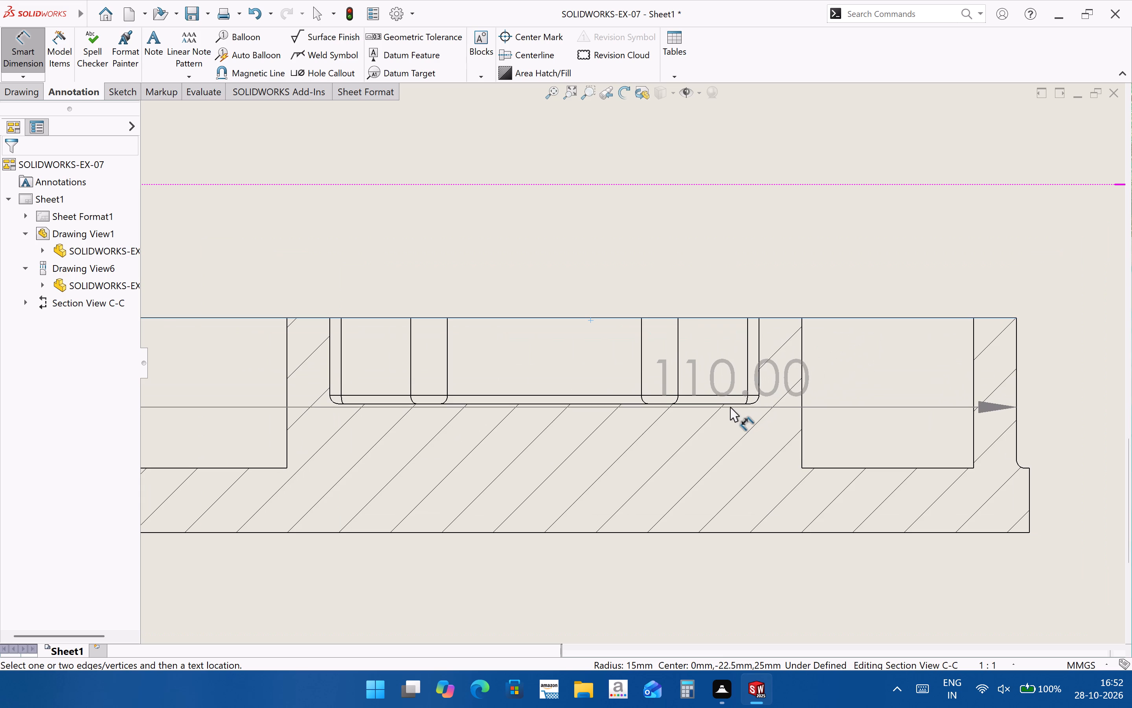
left_click(729, 404)
scroll(855, 369, "up", 4)
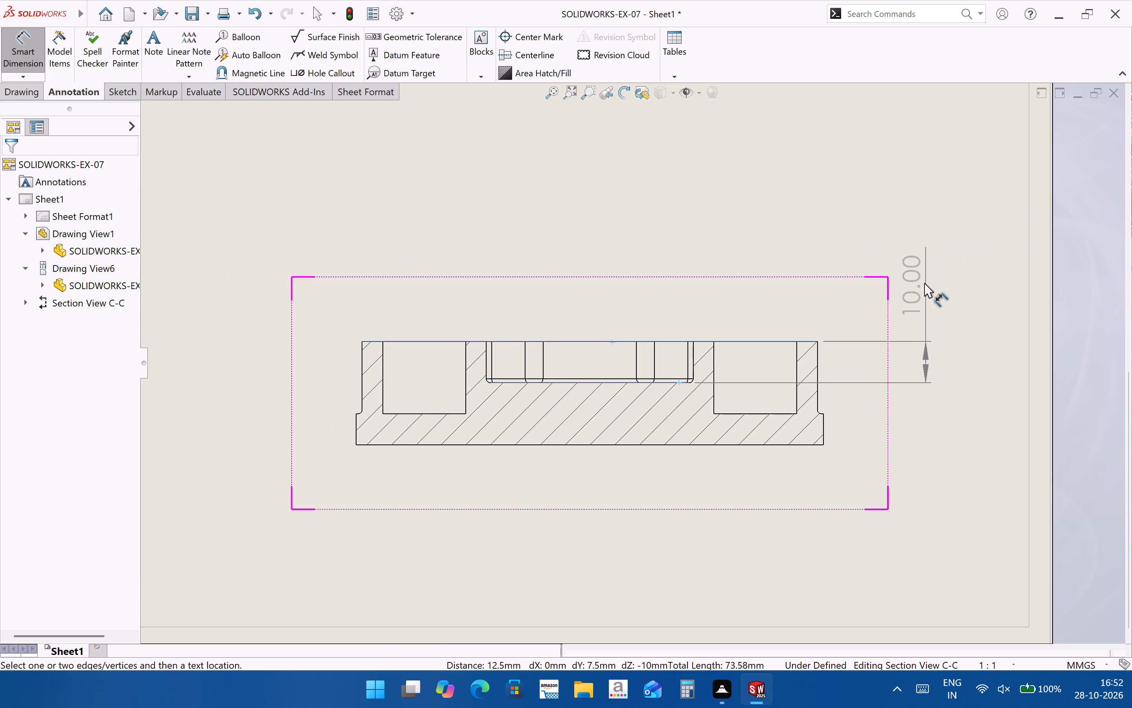
left_click(924, 283)
left_click(939, 497)
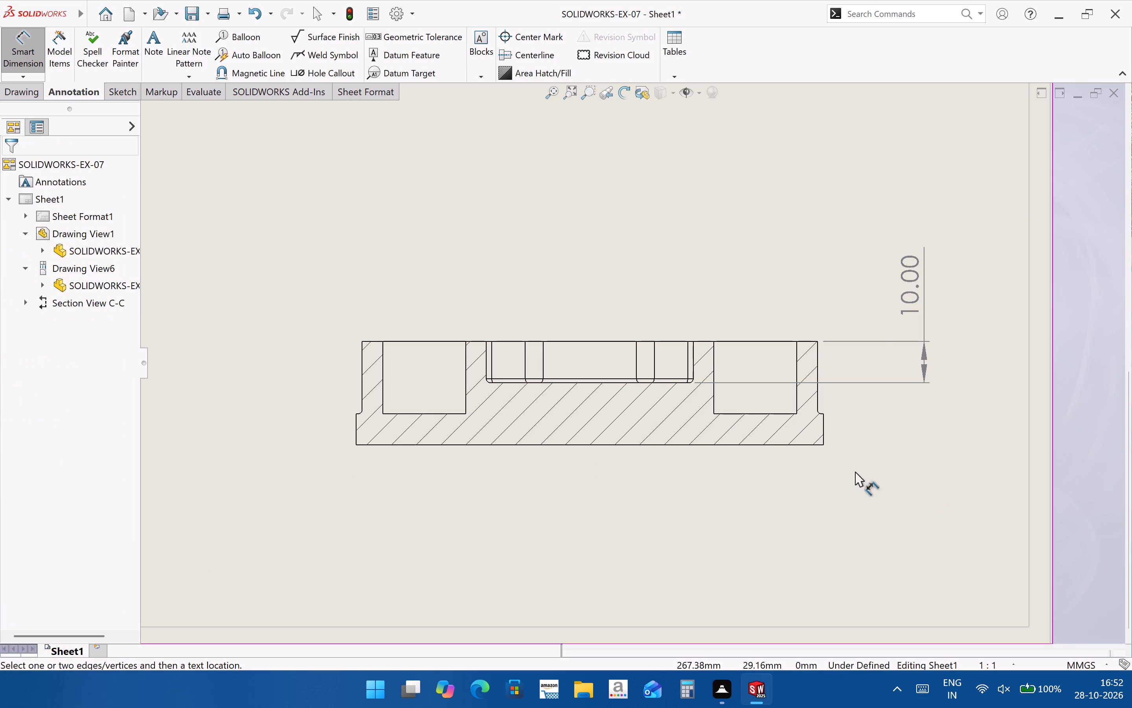
Dimension the overall height of section C-C from the top face to the base's bottom edge, outside the pocket depth.
left_click(789, 341)
left_click(804, 444)
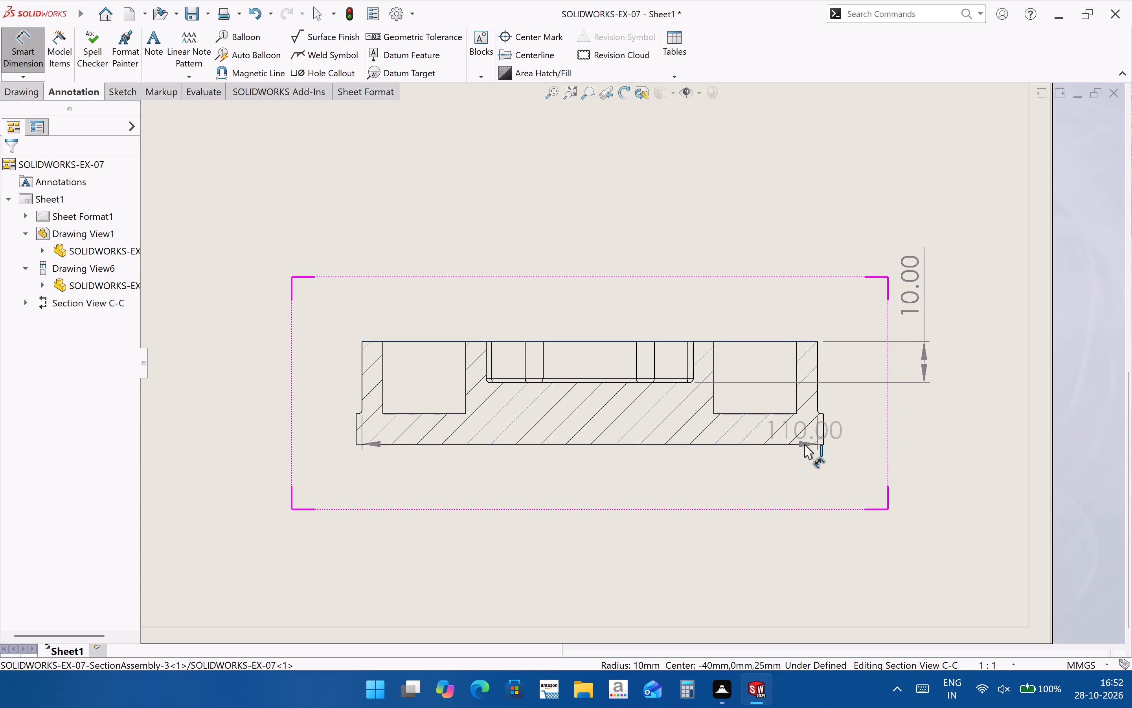
left_click(968, 392)
left_click(950, 531)
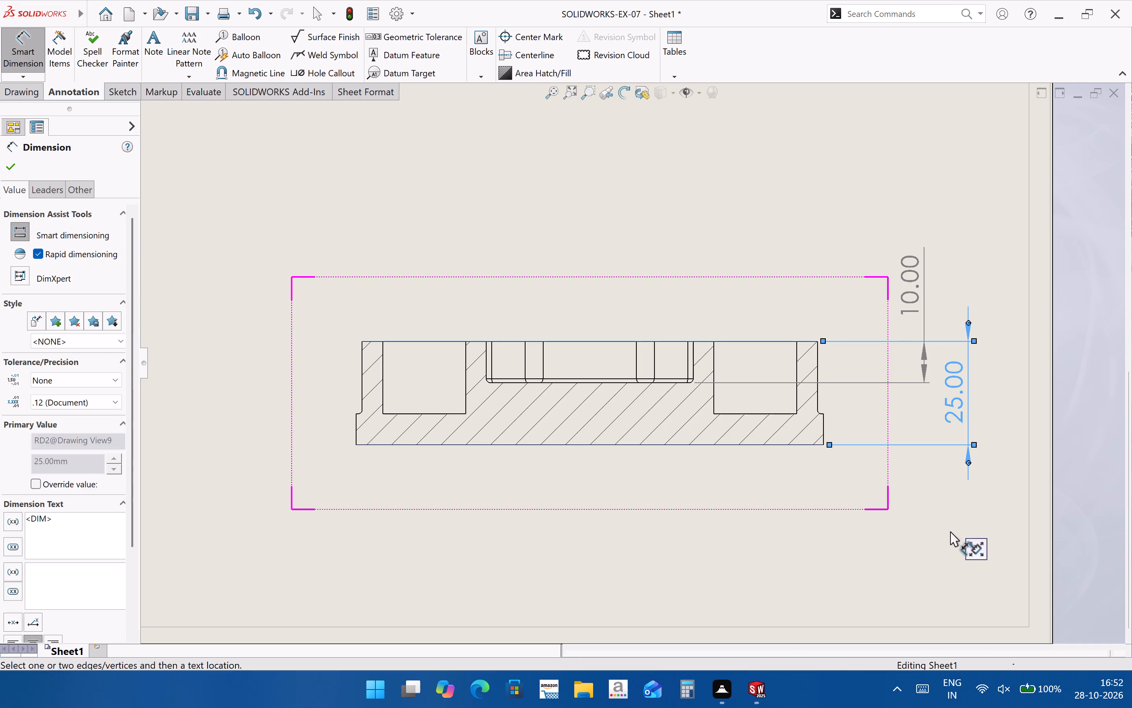
Insert an isometric model view of SOLIDWORKS-EX-07 in the empty area above section C-C.
scroll(817, 470, "up", 6)
scroll(420, 369, "down", 1)
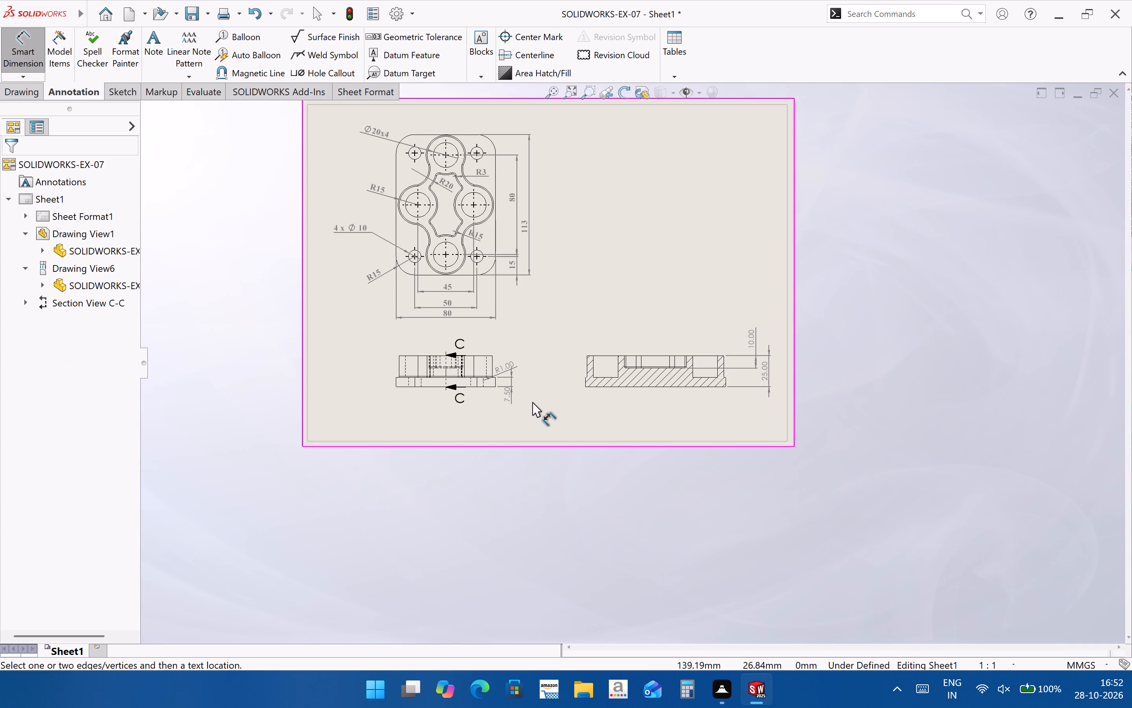
middle_click_drag(532, 402, 561, 478)
left_click(30, 100)
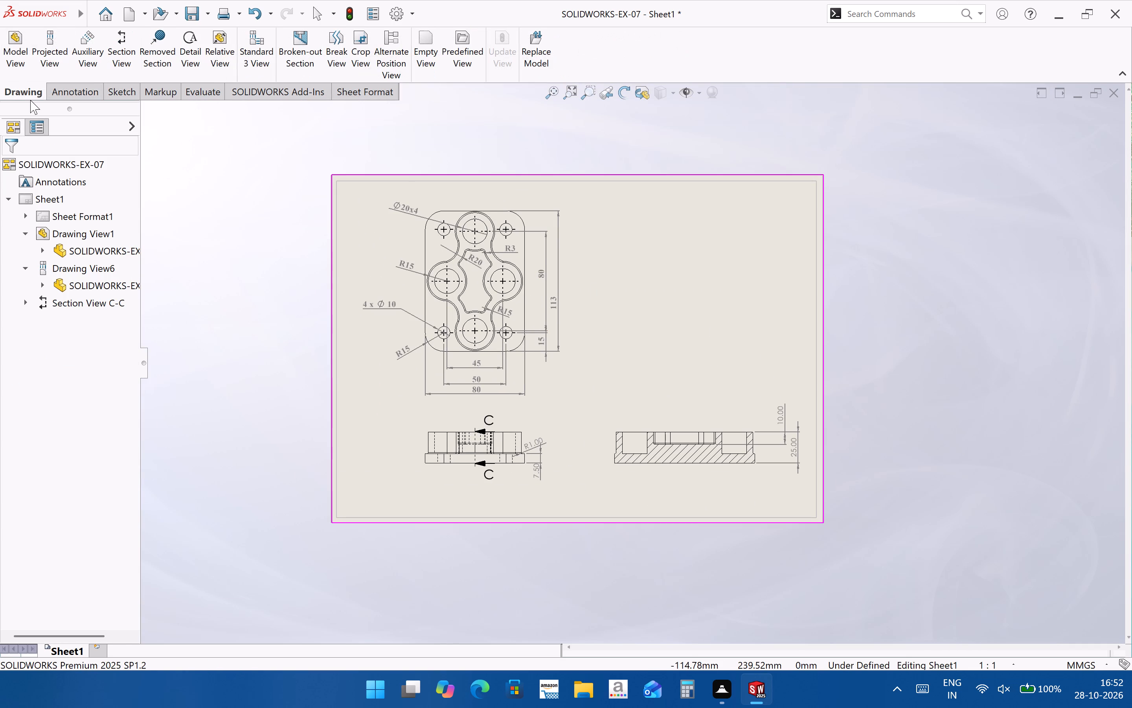
left_click(20, 39)
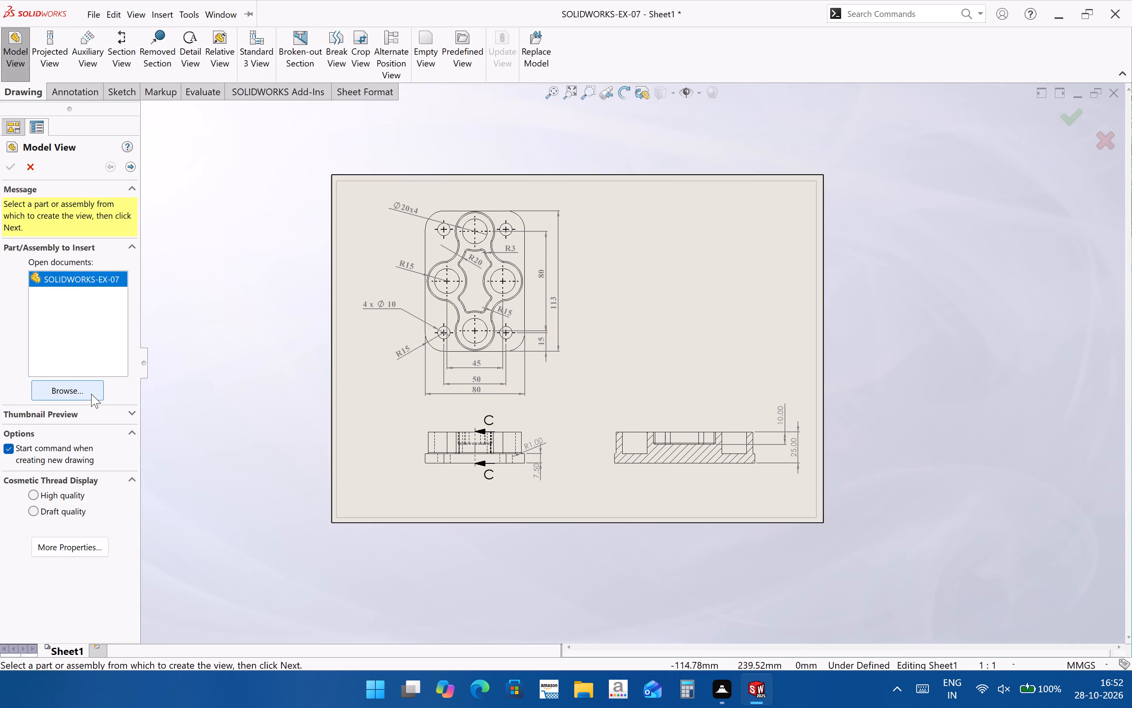
double_click(101, 278)
left_click(97, 393)
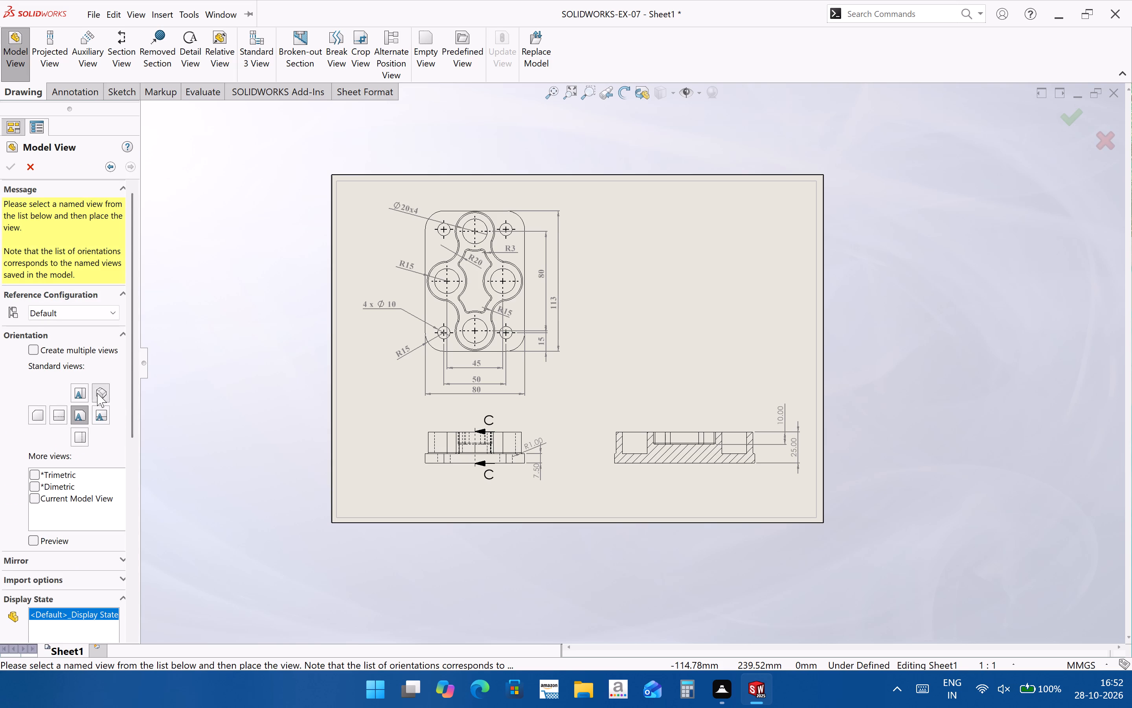
left_click(693, 308)
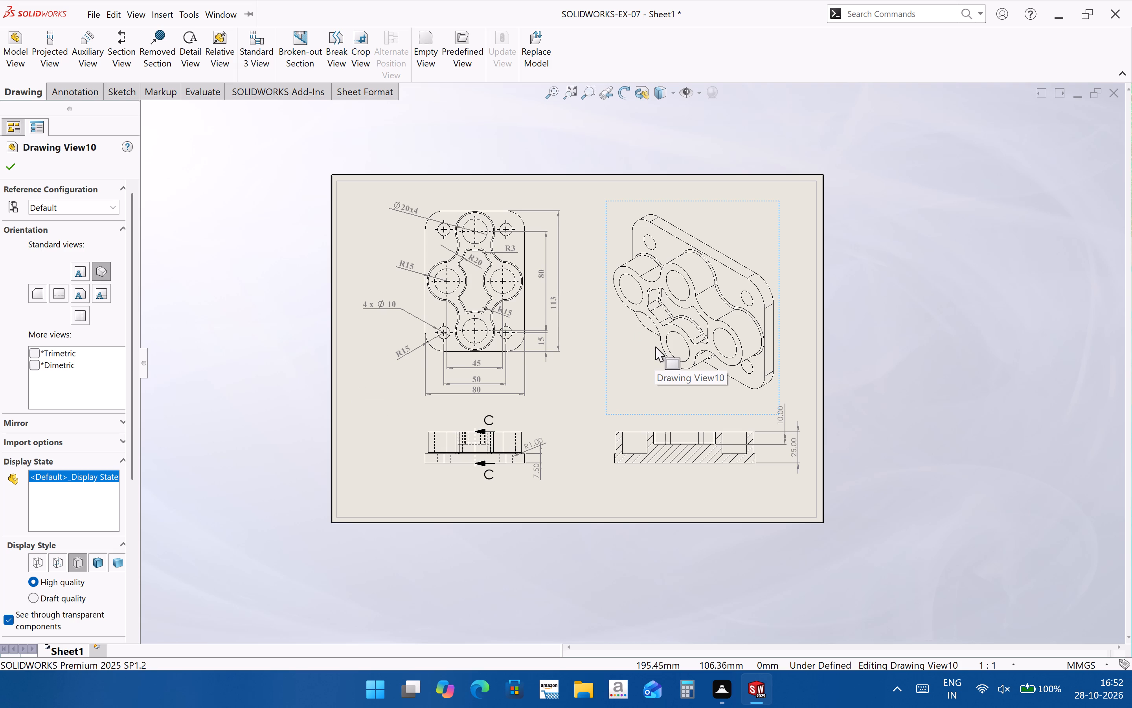
Rotate the isometric drawing view to about -120.58 degrees so that the base lies flat with the bosses upward.
left_click(627, 94)
left_click_drag(763, 343, 689, 372)
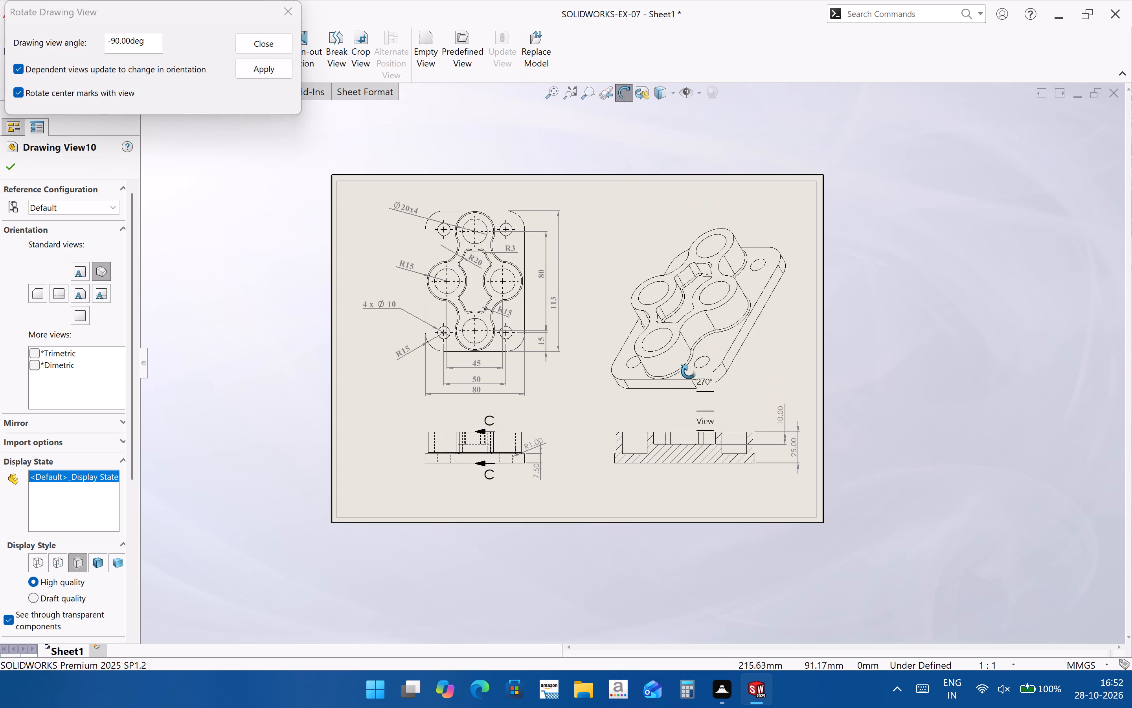
left_click_drag(689, 372, 652, 377)
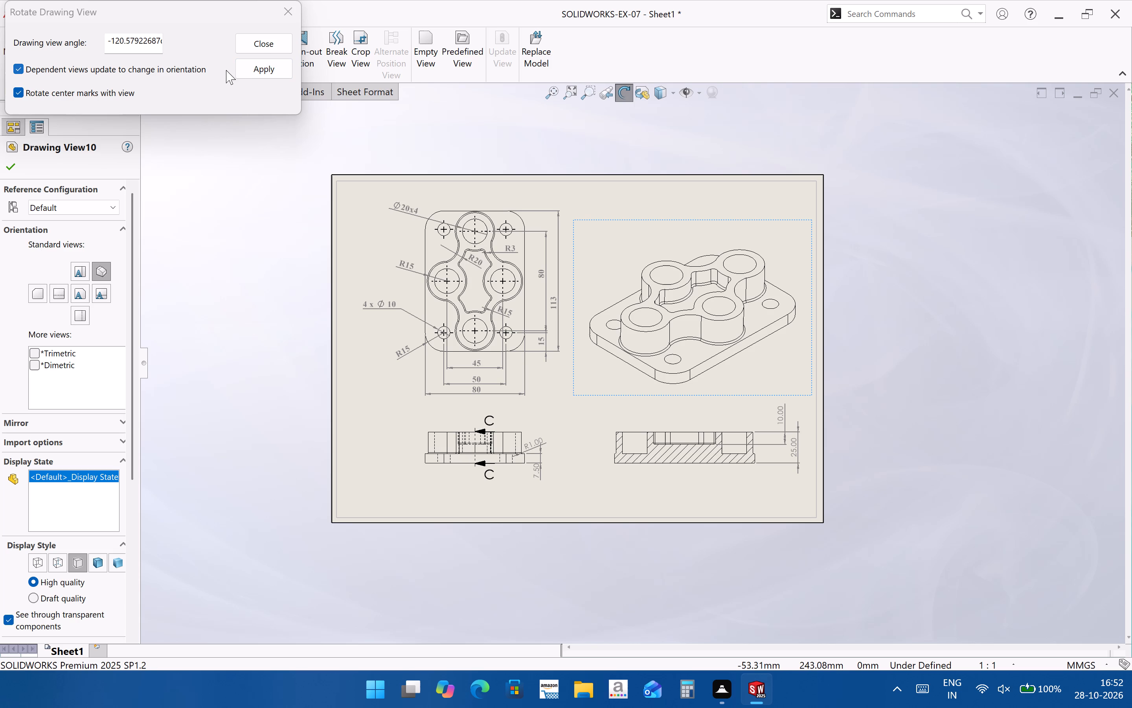
left_click(238, 70)
left_click(287, 12)
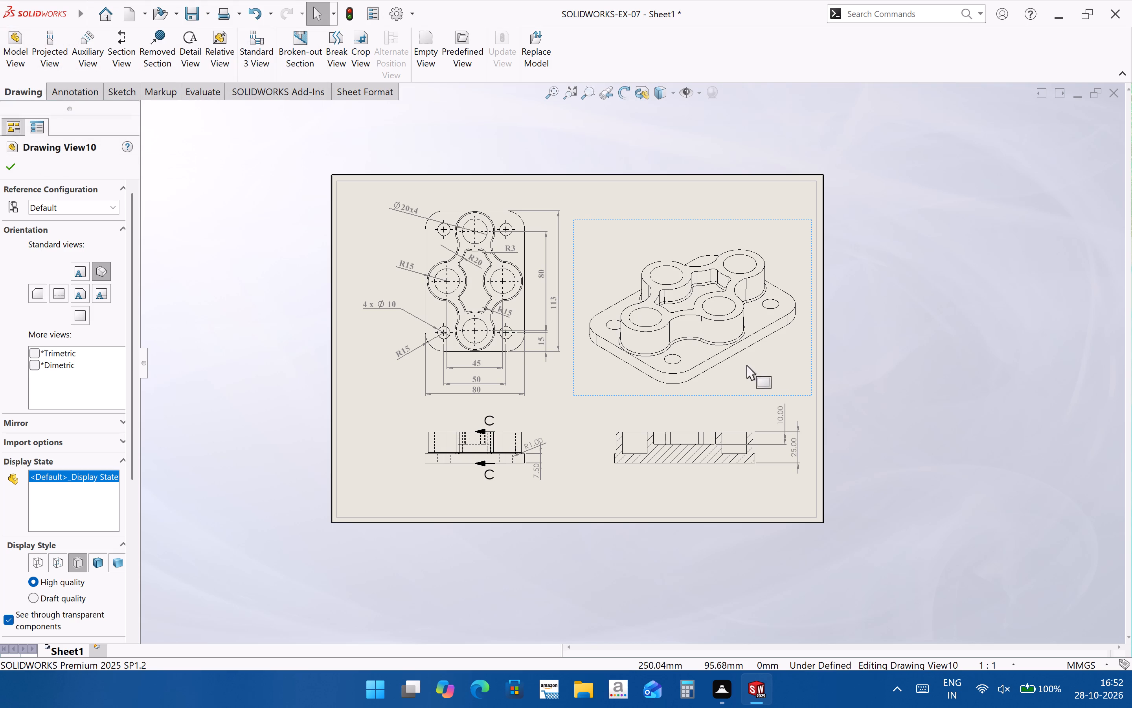
left_click_drag(764, 380, 769, 374)
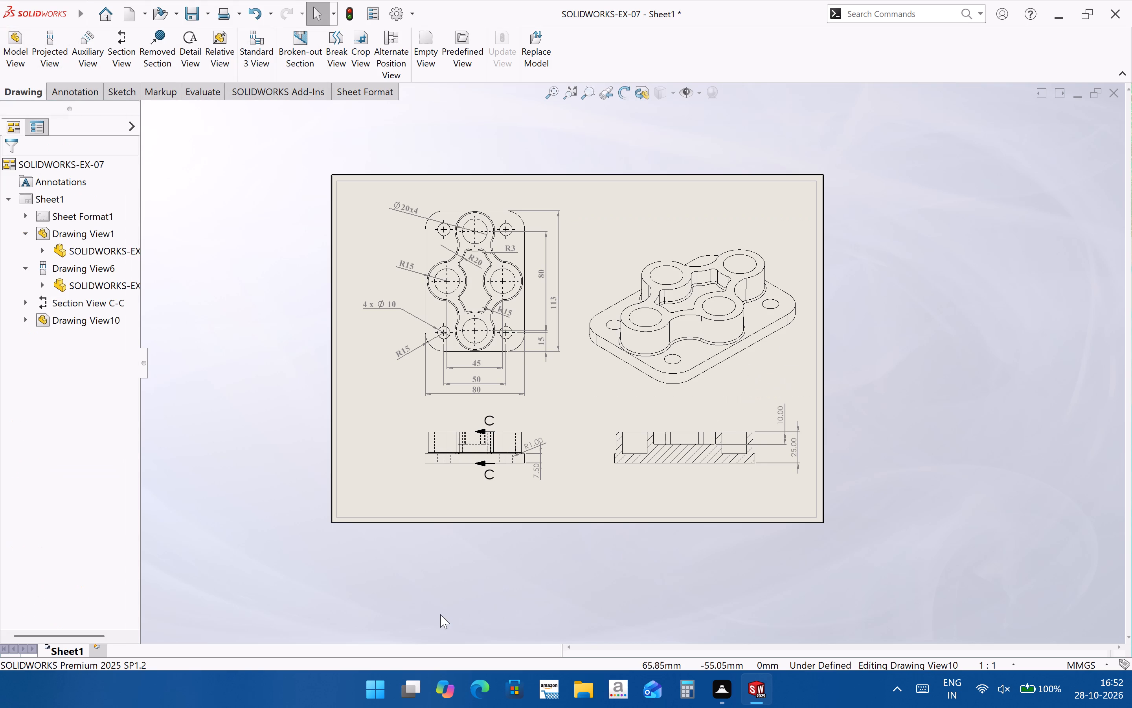
Give the isometric drawing view a custom scale of 3:4 instead of the sheet scale.
left_click(746, 391)
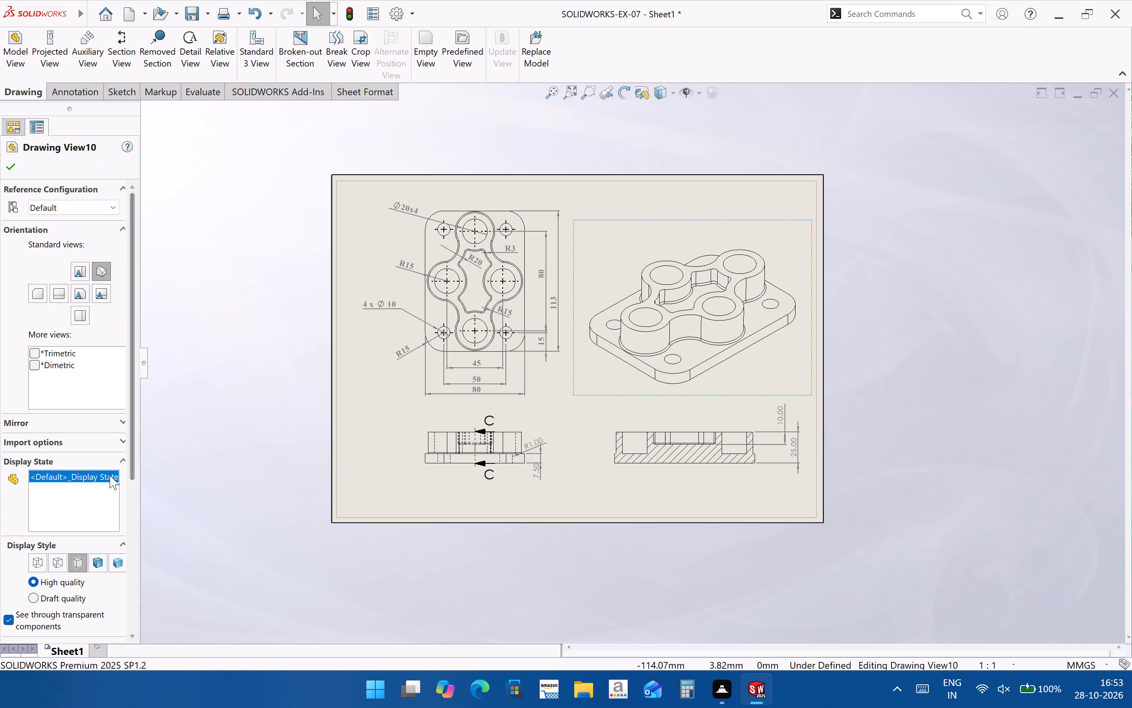
left_click_drag(134, 469, 143, 569)
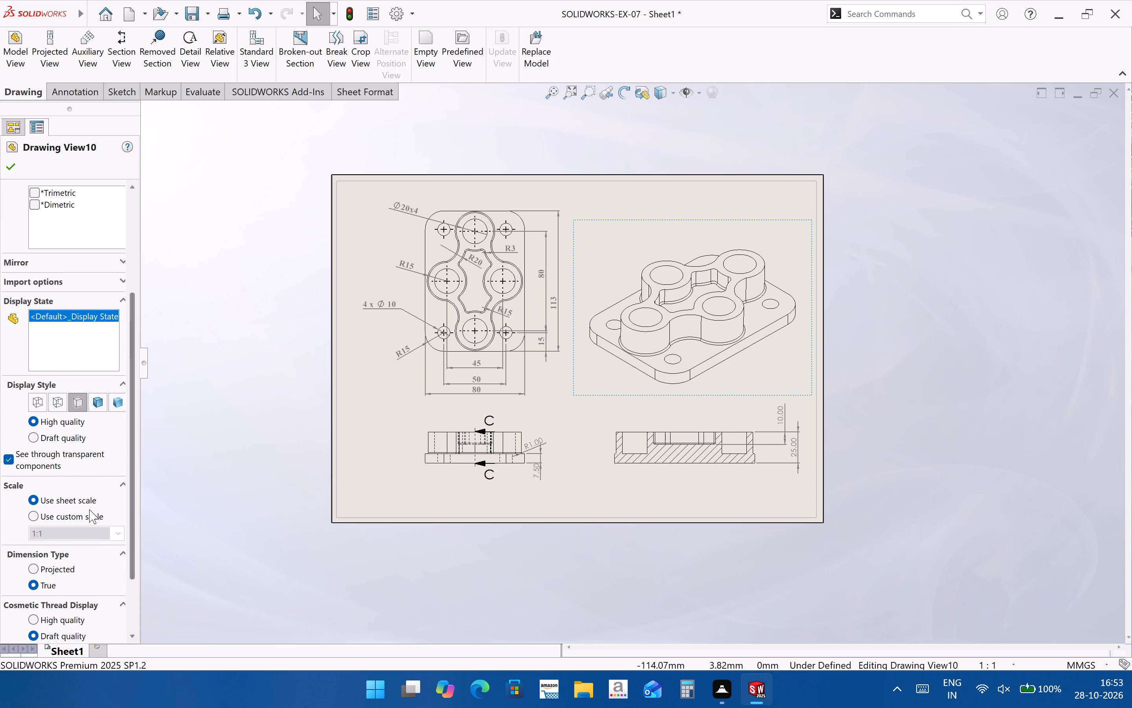
left_click(89, 509)
left_click(90, 515)
left_click(117, 536)
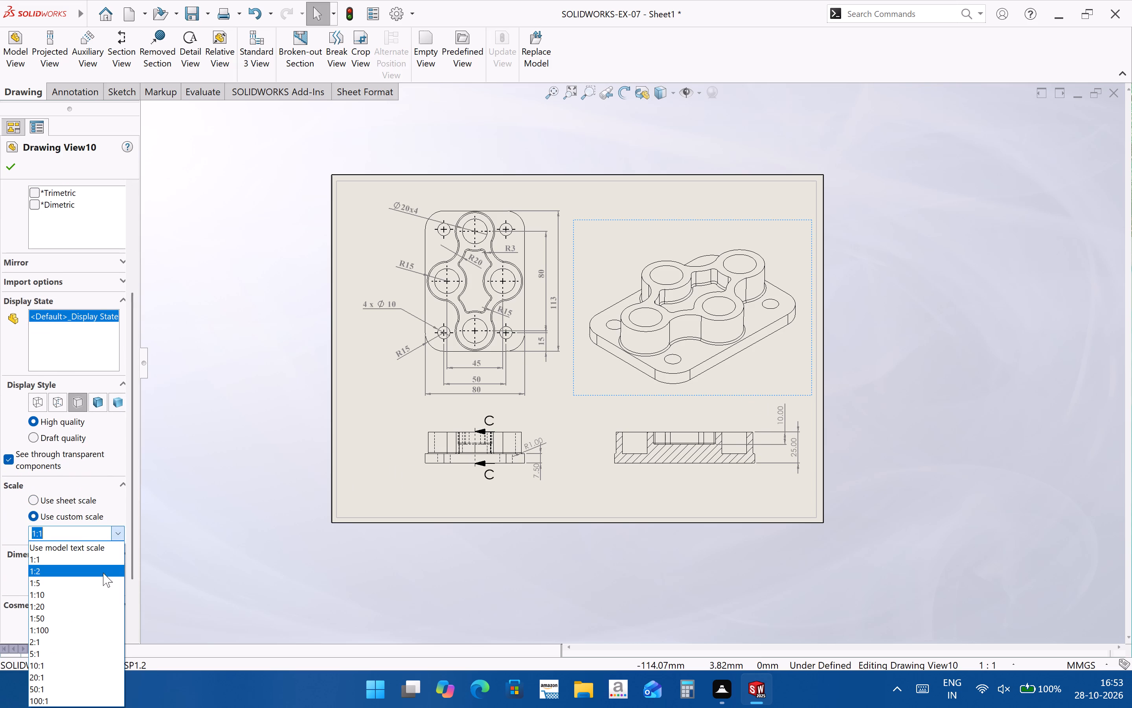
left_click(101, 576)
left_click(101, 533)
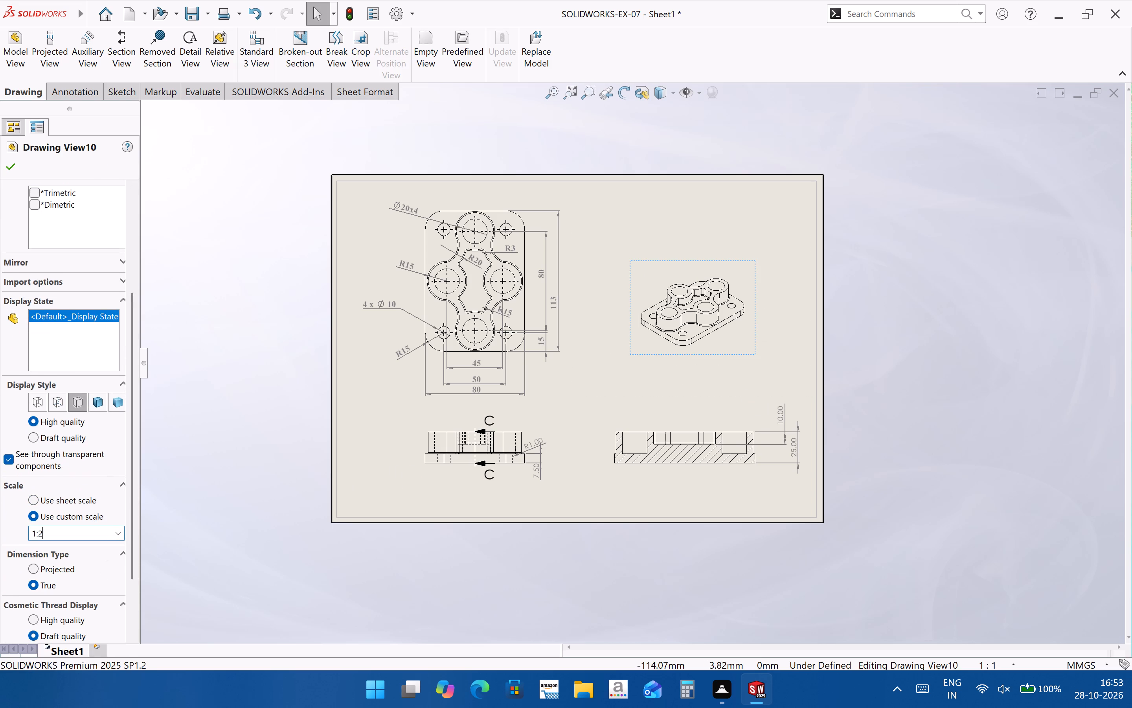
left_click_drag(104, 533, 0, 550)
type("3:4")
key("Return")
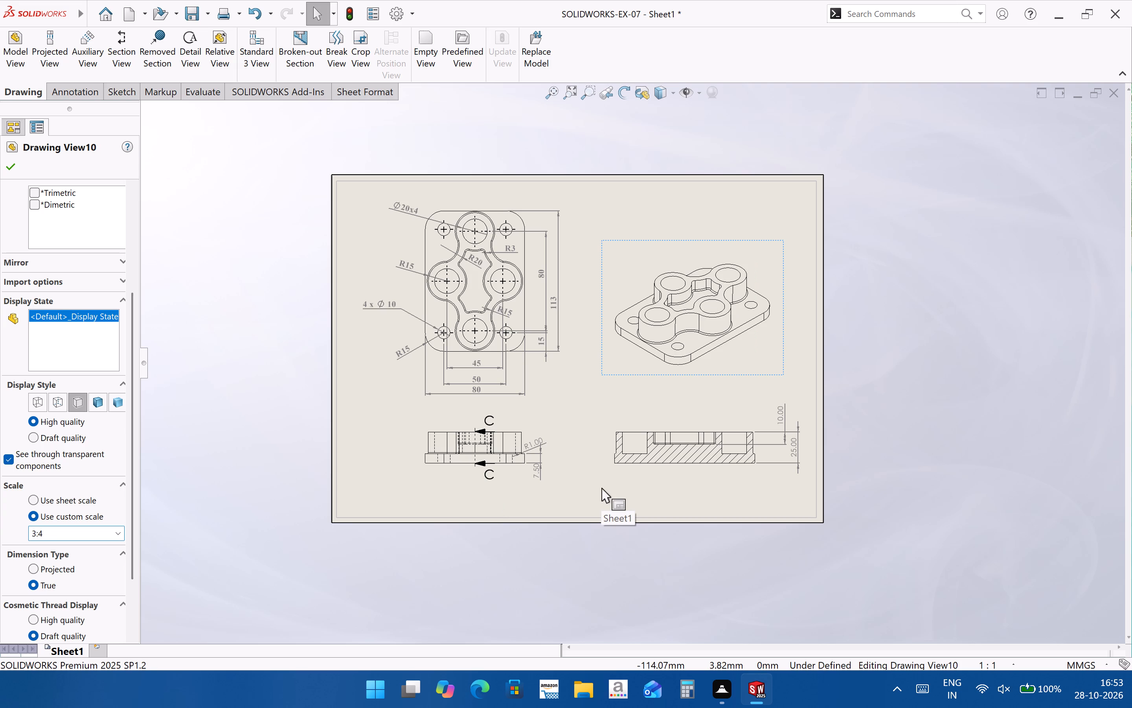
left_click(601, 488)
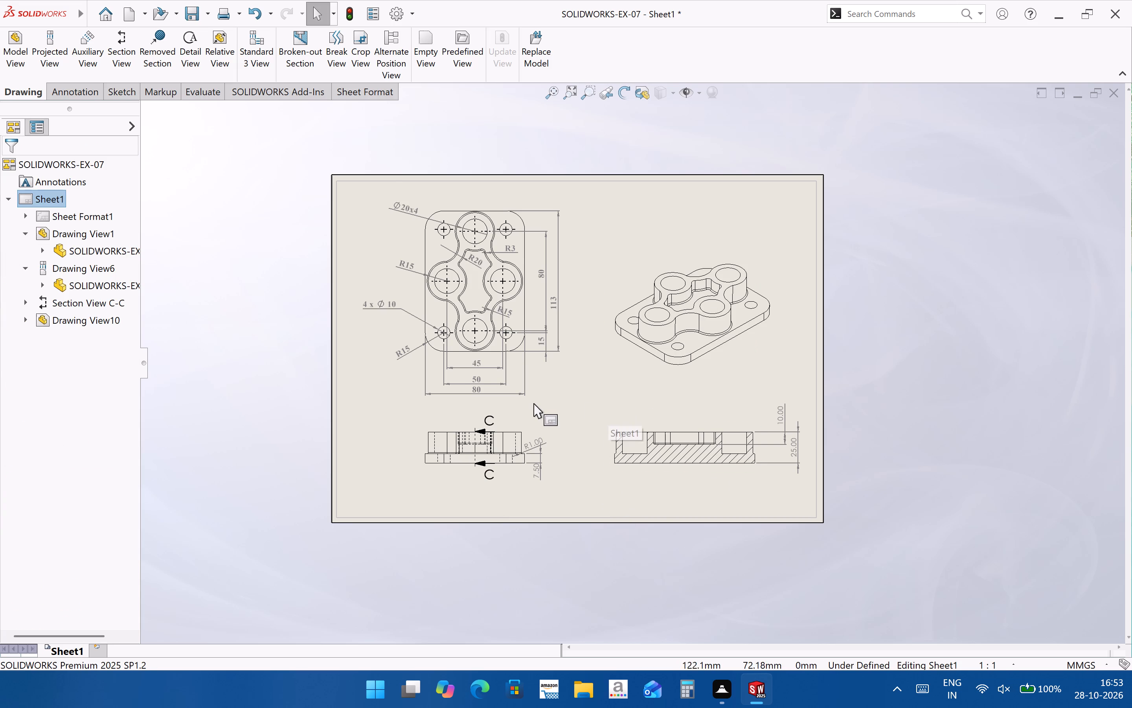
Set the isometric drawing view's display style to Shaded With Edges.
scroll(533, 404, "down", 1)
left_click(721, 371)
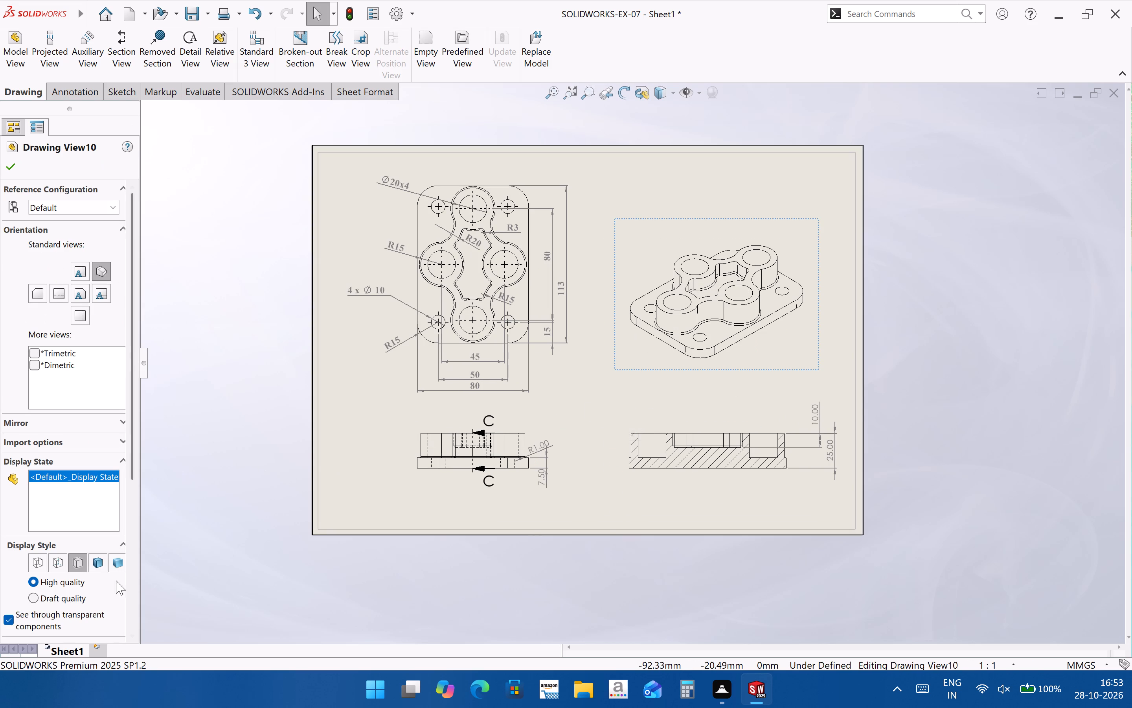
left_click(101, 566)
left_click(641, 519)
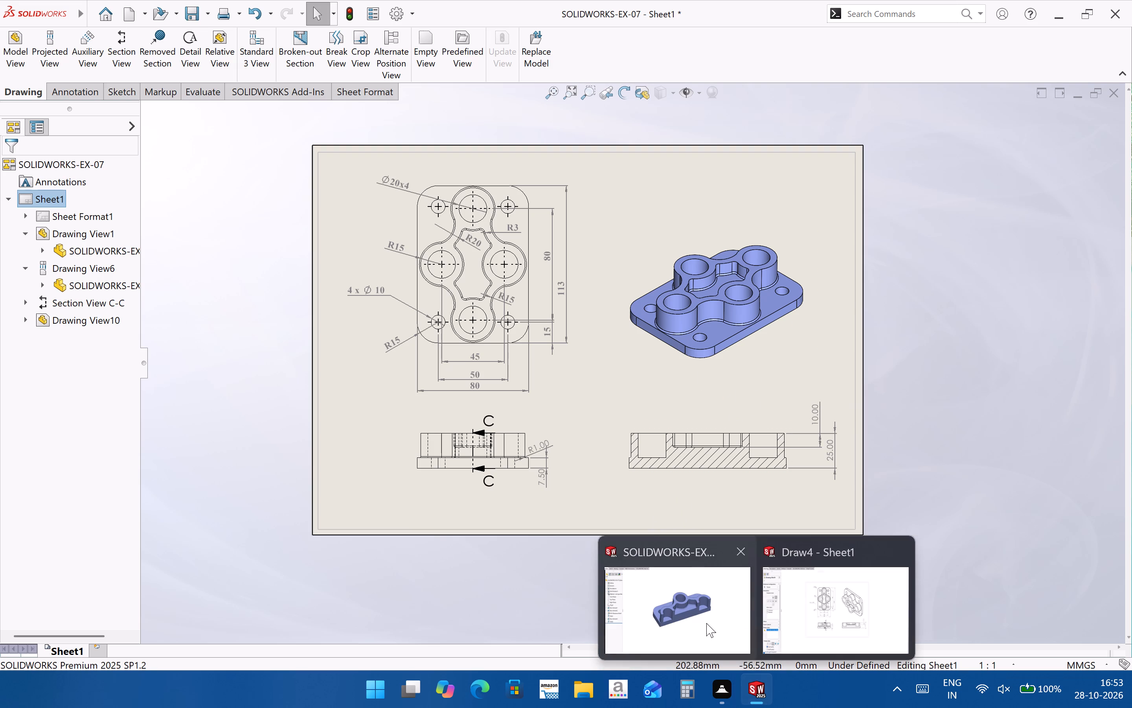
Switch to the SOLIDWORKS-EX-07 part and open the whole part's appearance colour for editing.
left_click(706, 623)
left_click(591, 98)
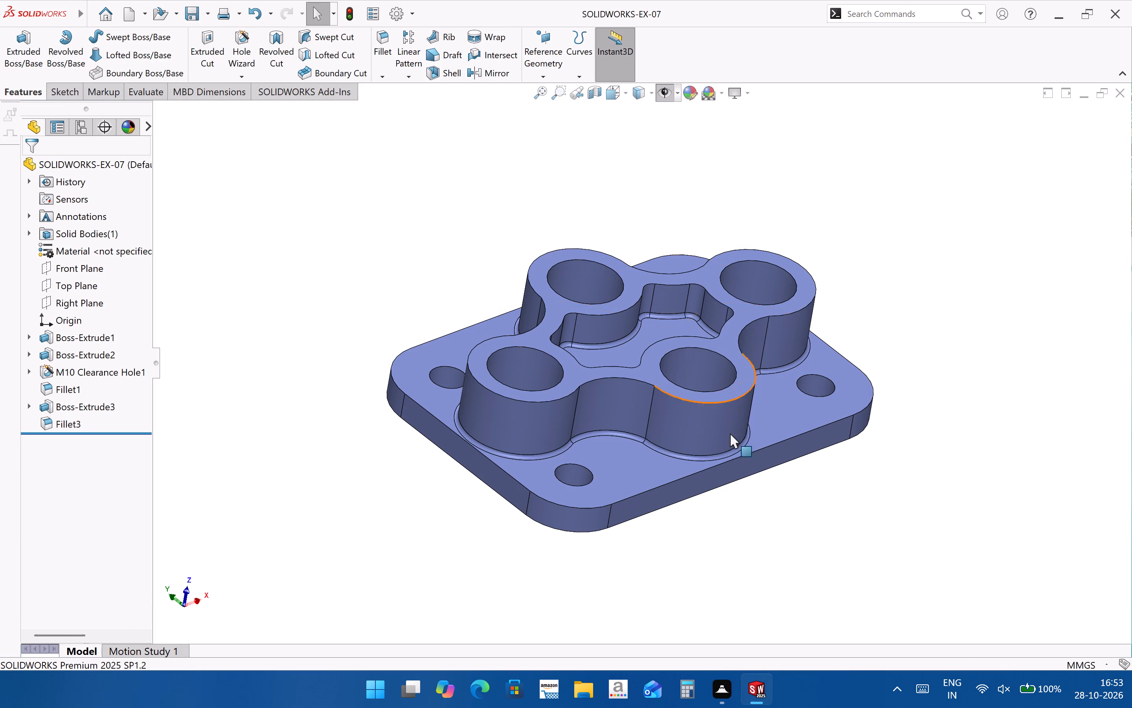
left_click(744, 517)
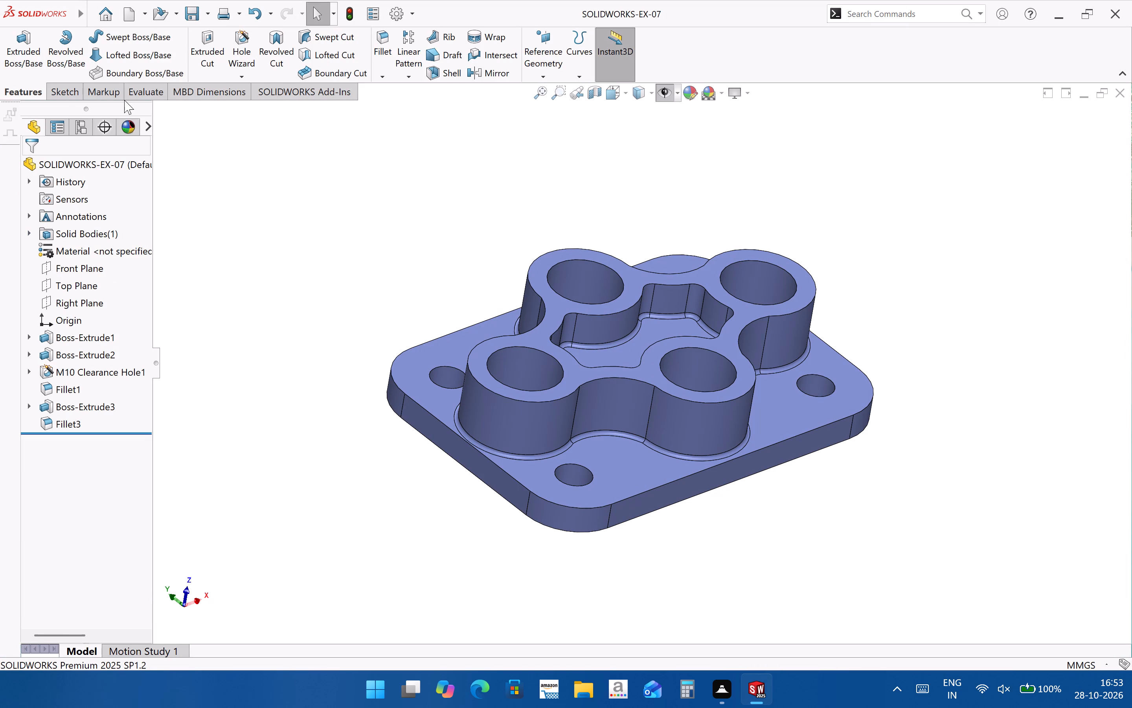
left_click(720, 94)
left_click(695, 92)
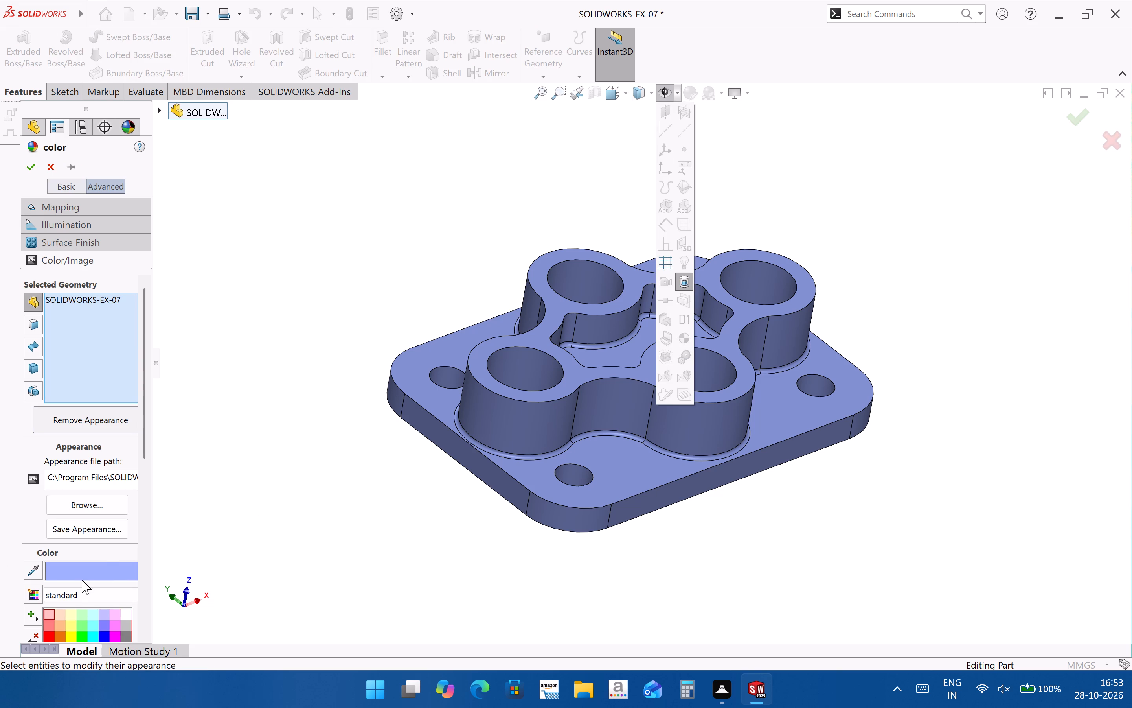
left_click_drag(144, 387, 144, 439)
left_click_drag(144, 439, 146, 496)
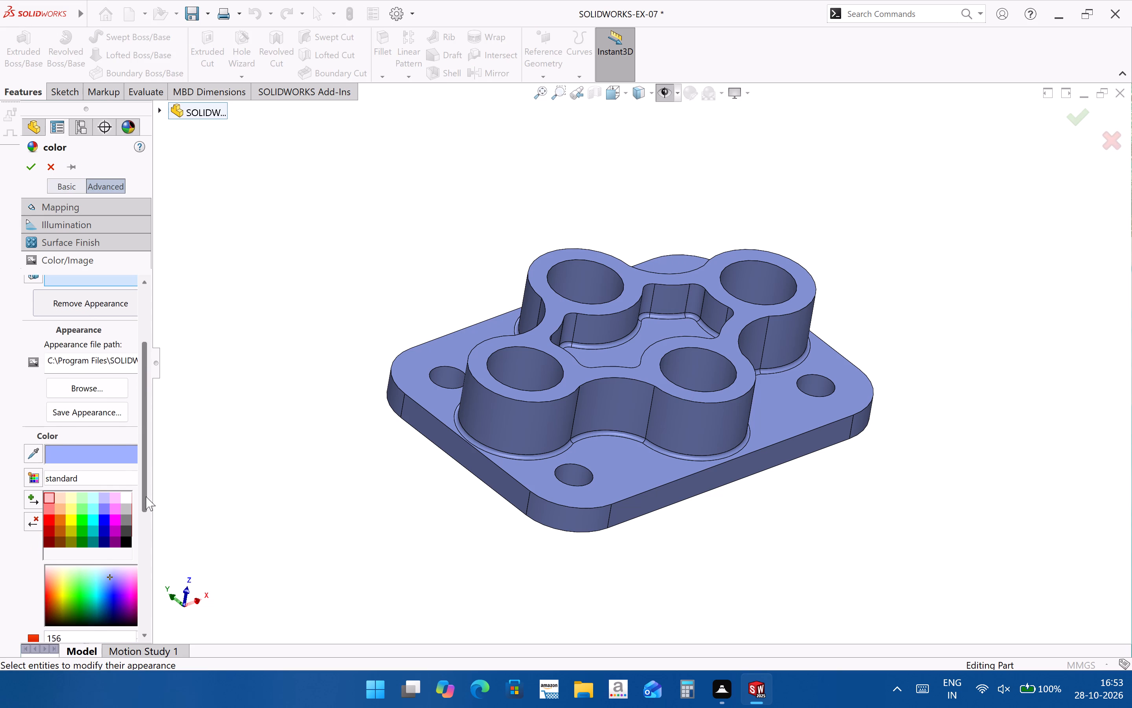
left_click_drag(146, 496, 147, 506)
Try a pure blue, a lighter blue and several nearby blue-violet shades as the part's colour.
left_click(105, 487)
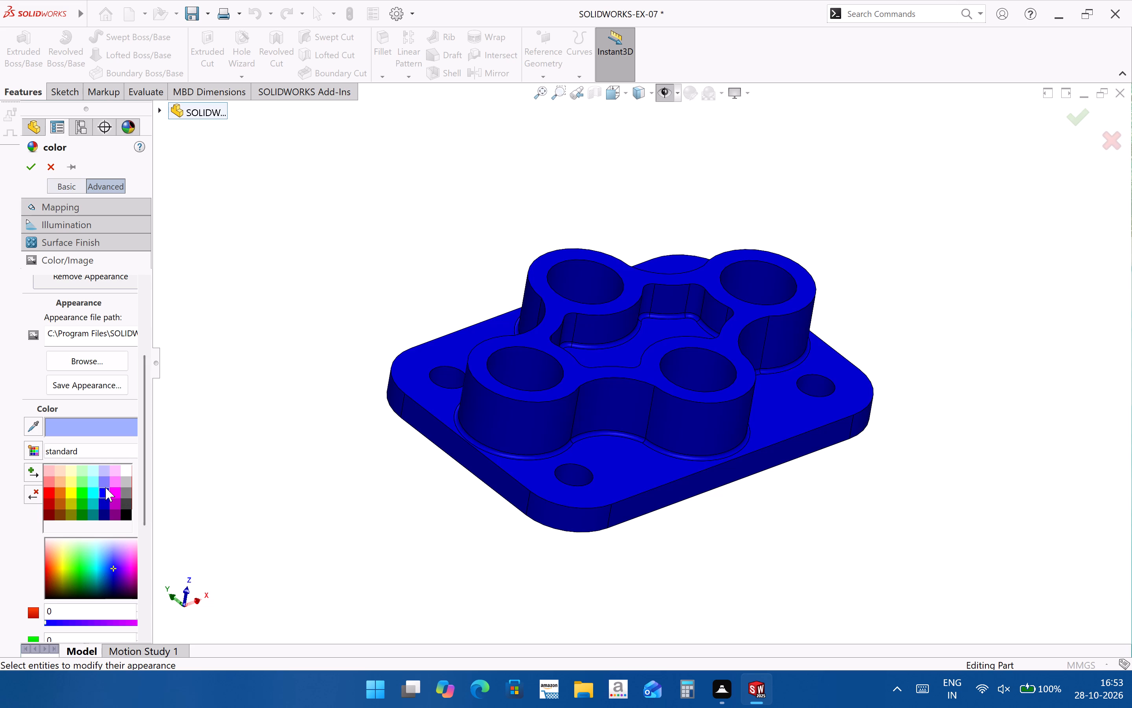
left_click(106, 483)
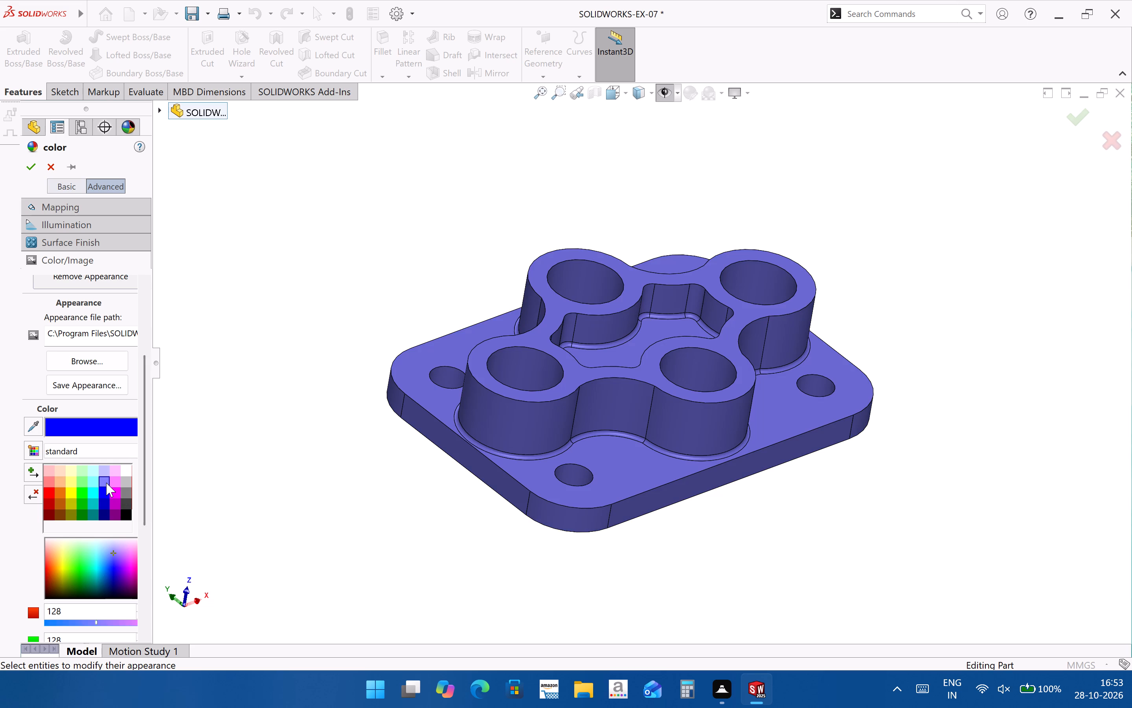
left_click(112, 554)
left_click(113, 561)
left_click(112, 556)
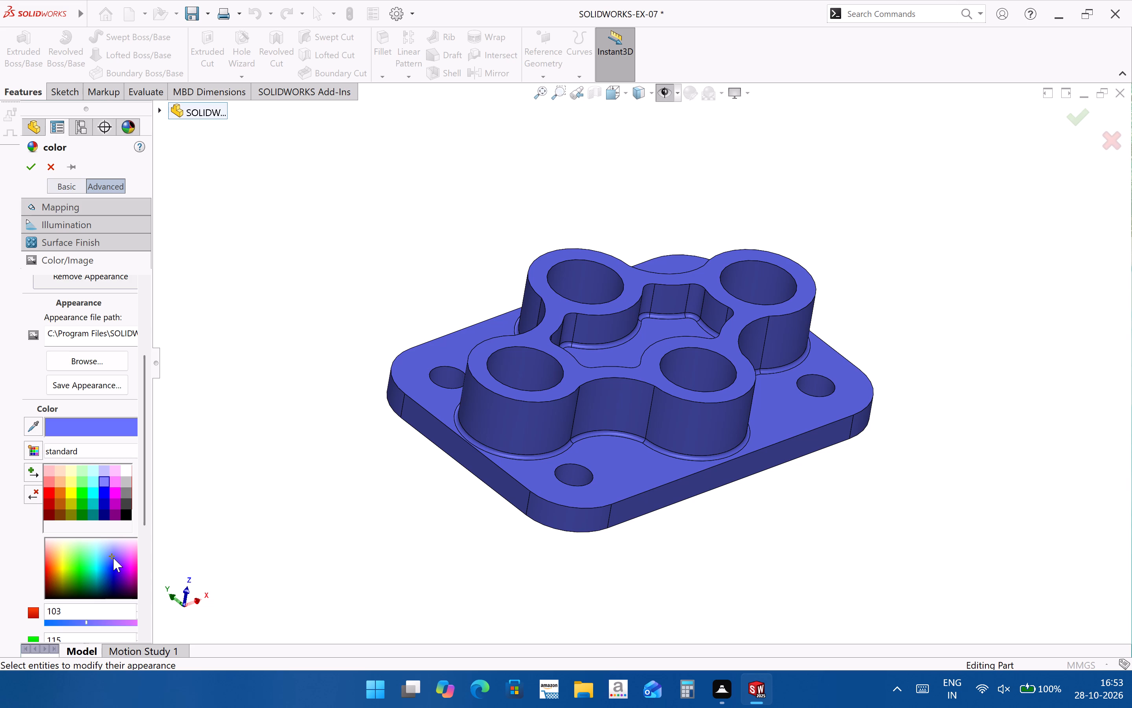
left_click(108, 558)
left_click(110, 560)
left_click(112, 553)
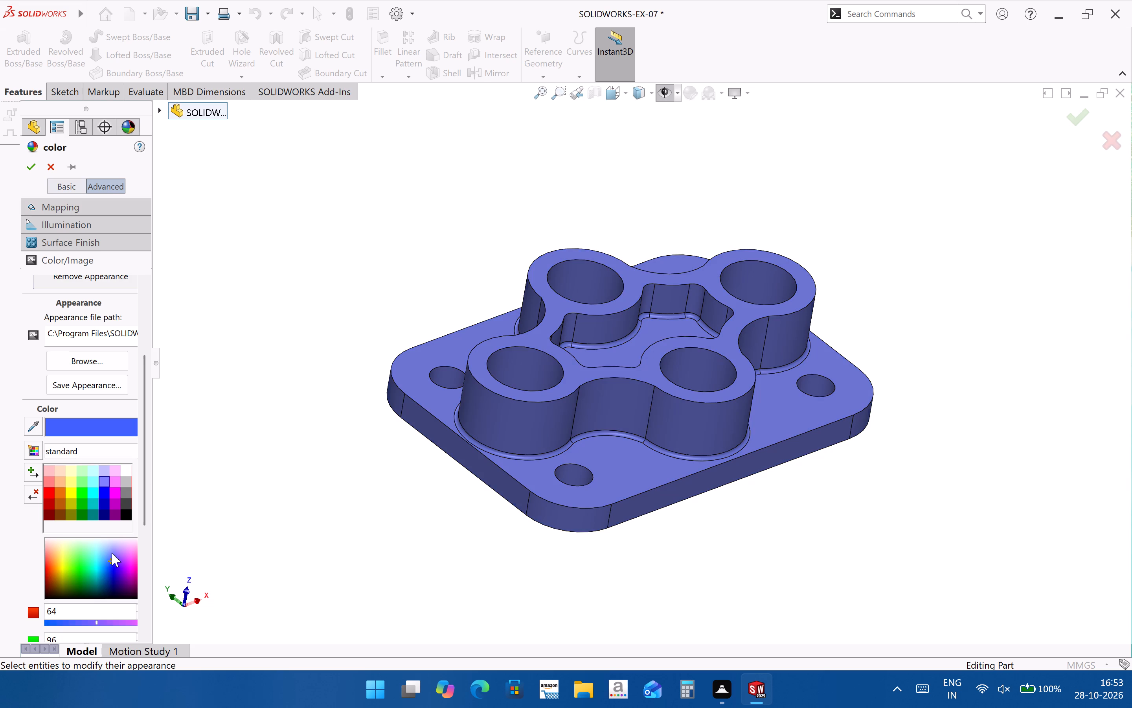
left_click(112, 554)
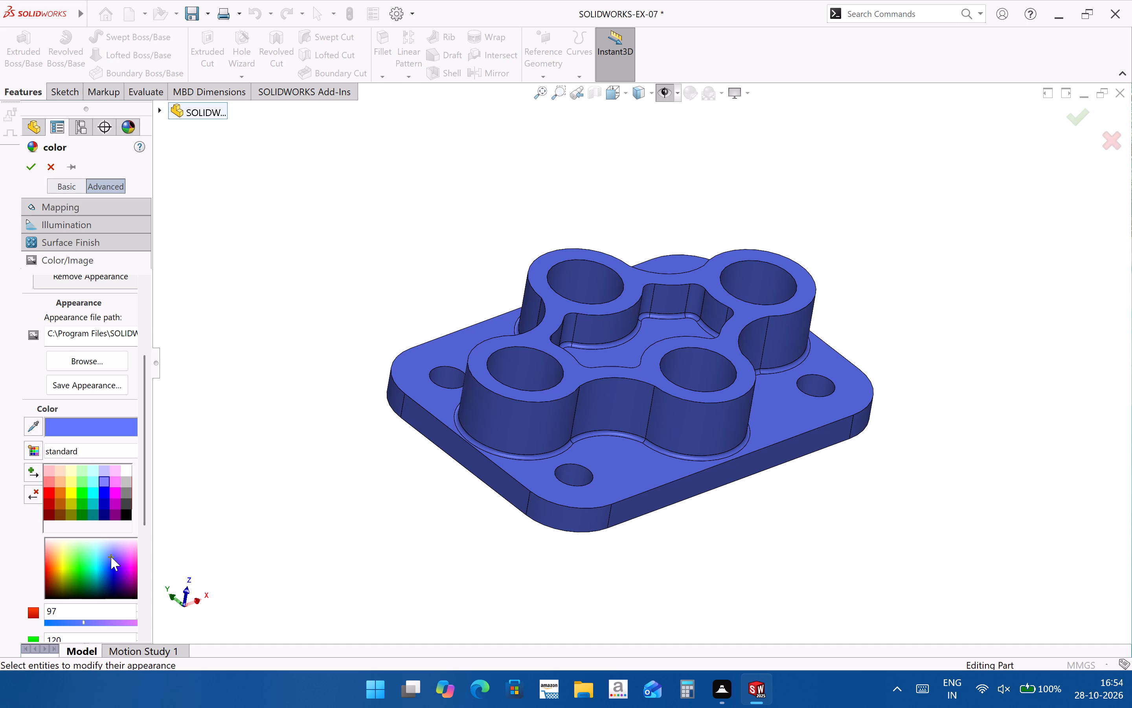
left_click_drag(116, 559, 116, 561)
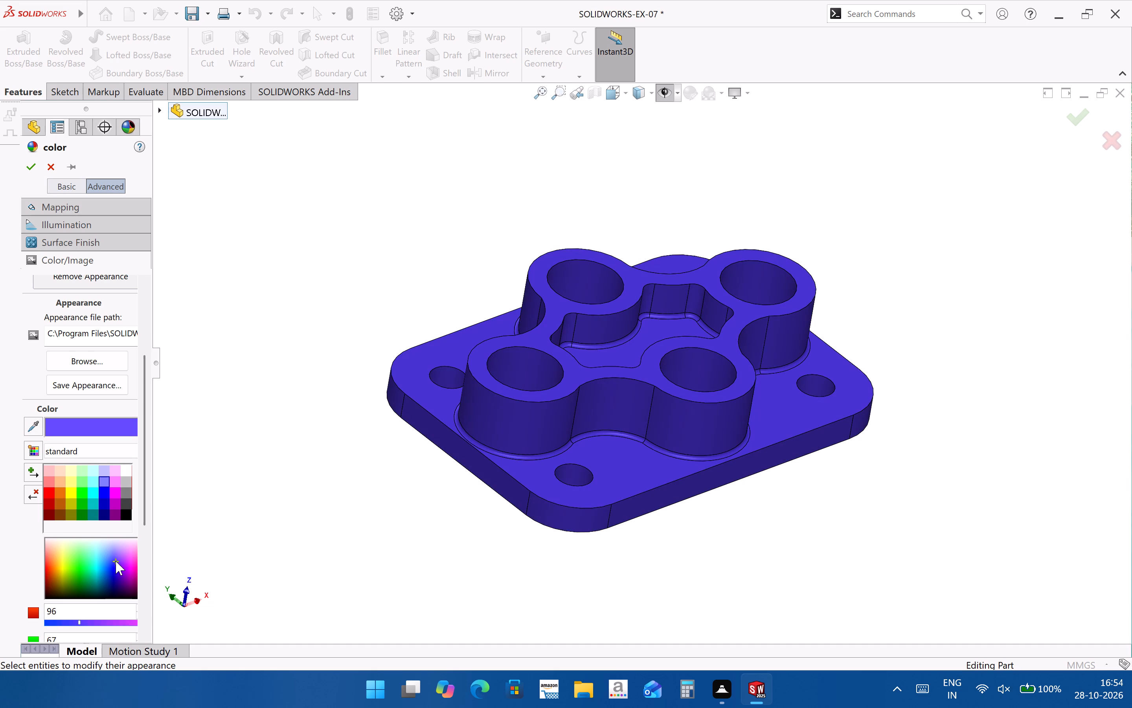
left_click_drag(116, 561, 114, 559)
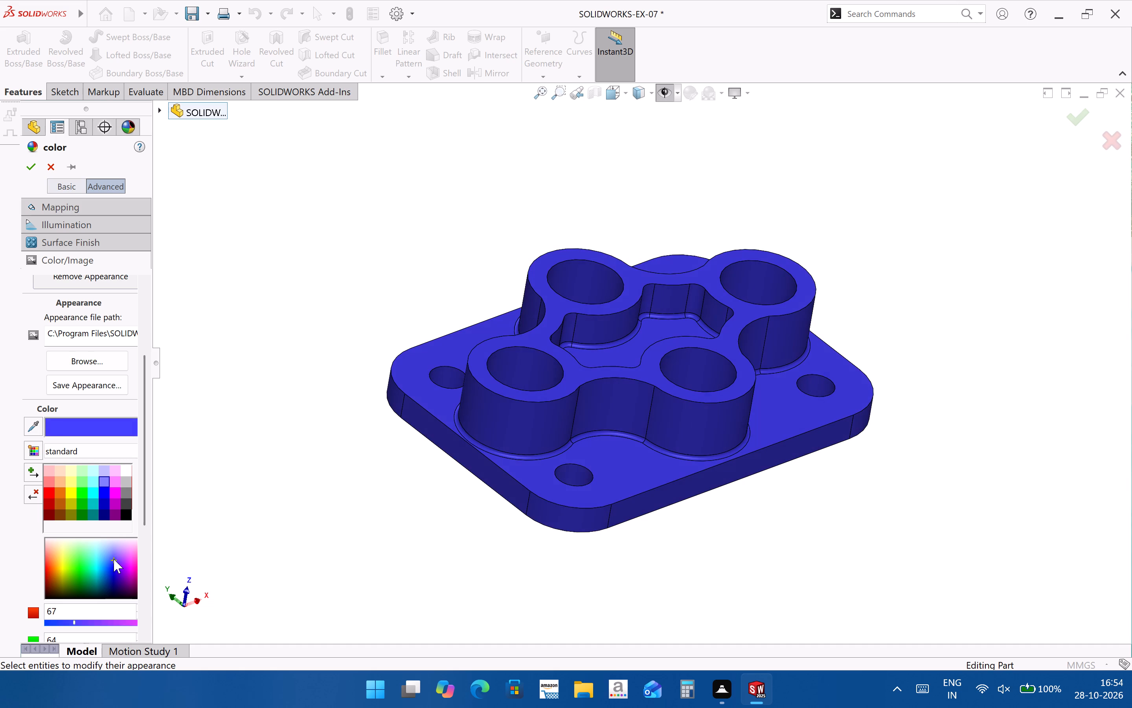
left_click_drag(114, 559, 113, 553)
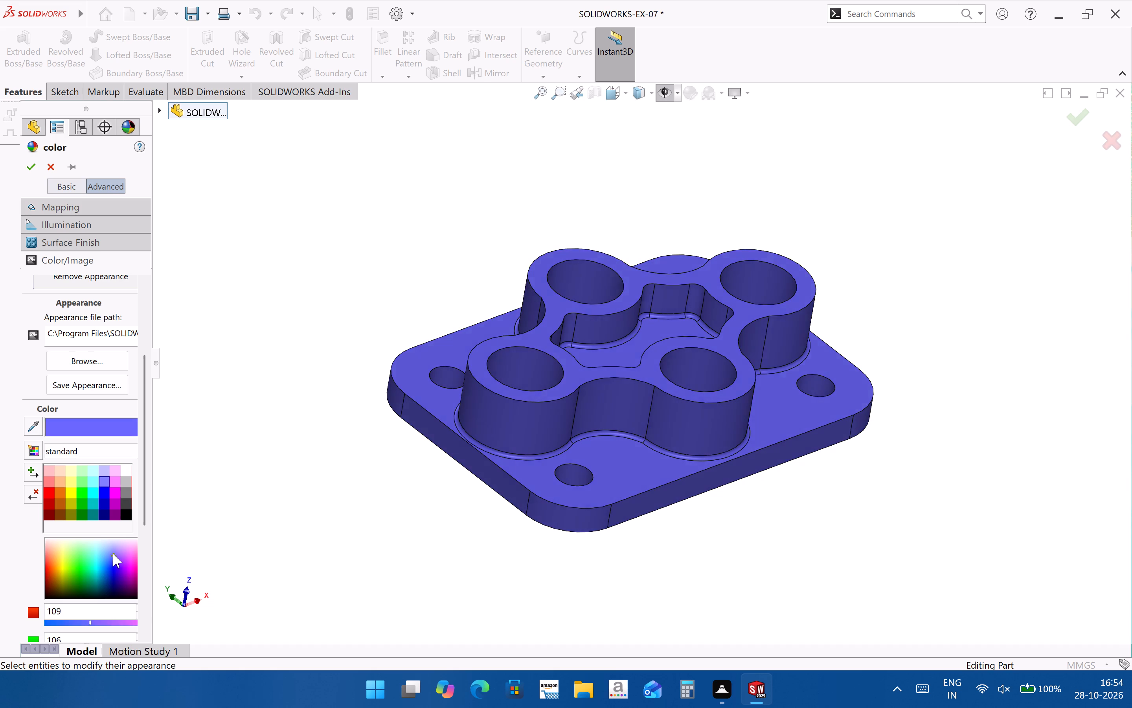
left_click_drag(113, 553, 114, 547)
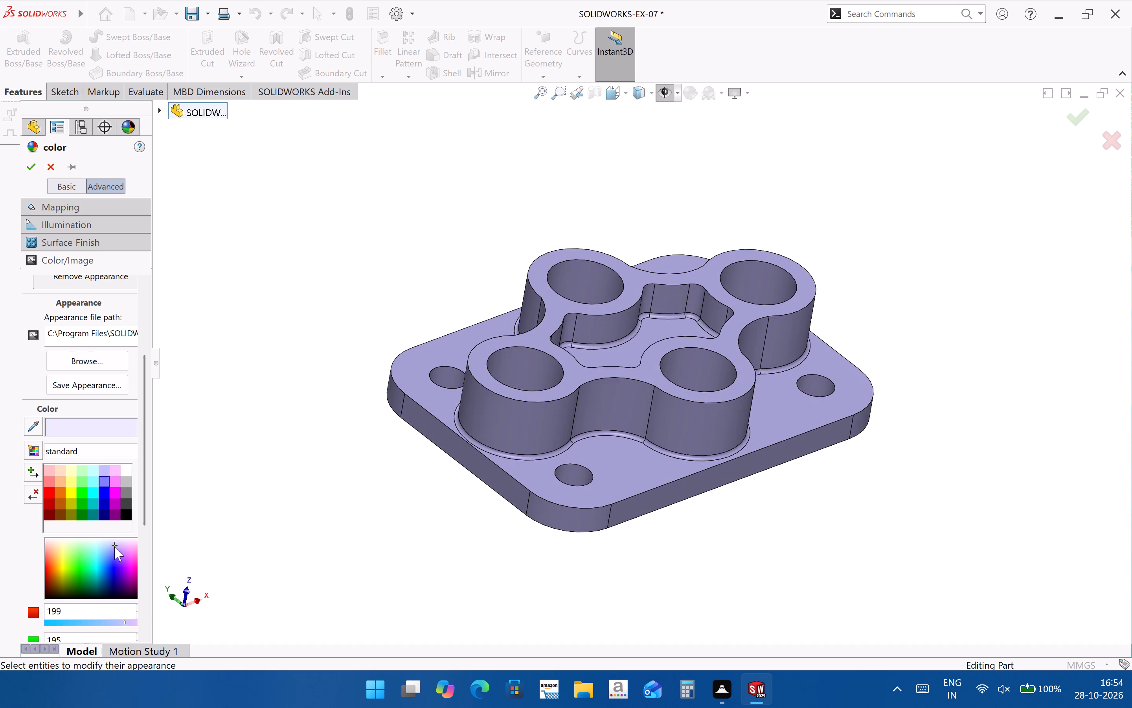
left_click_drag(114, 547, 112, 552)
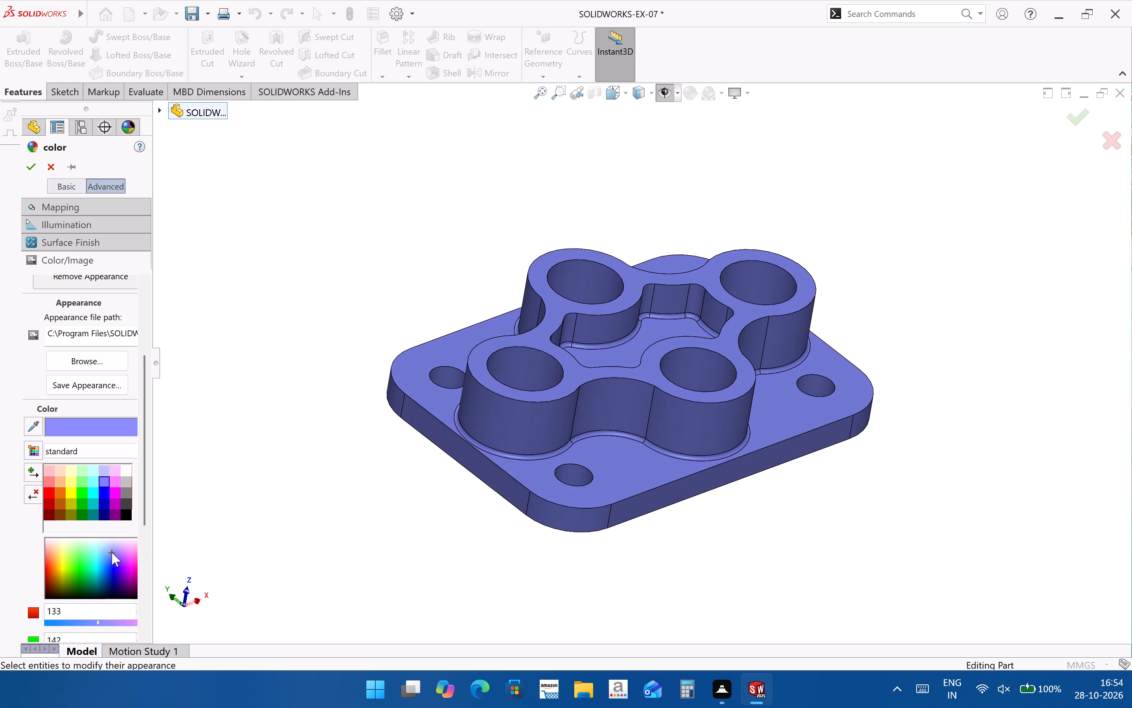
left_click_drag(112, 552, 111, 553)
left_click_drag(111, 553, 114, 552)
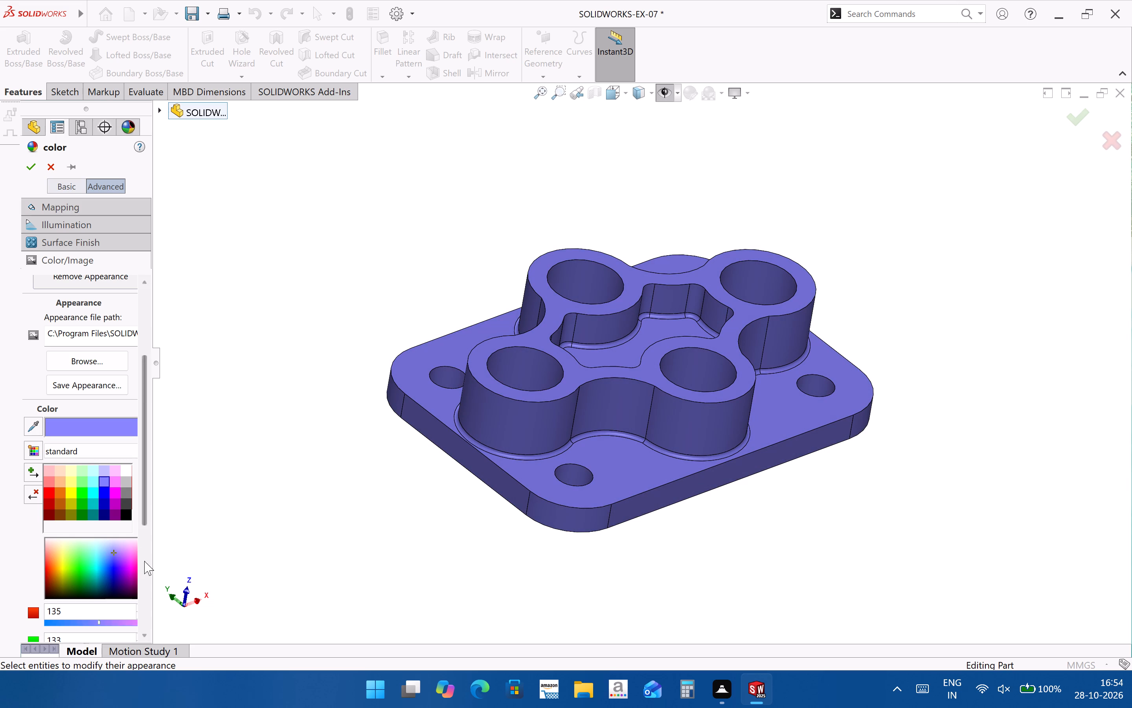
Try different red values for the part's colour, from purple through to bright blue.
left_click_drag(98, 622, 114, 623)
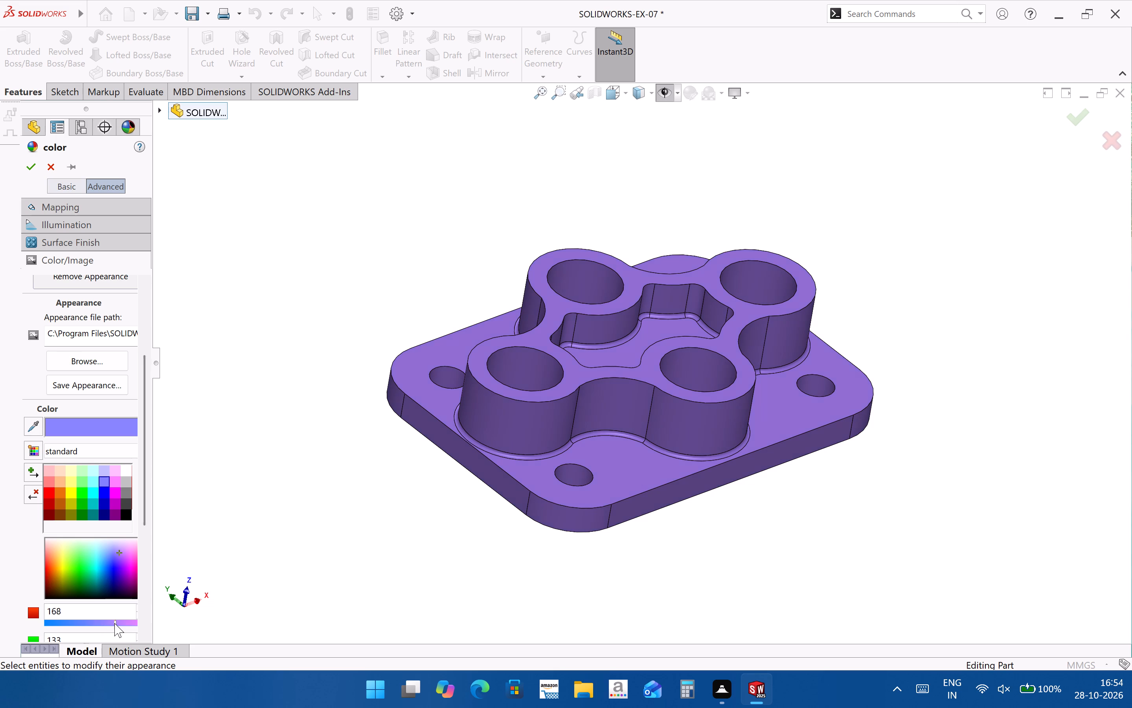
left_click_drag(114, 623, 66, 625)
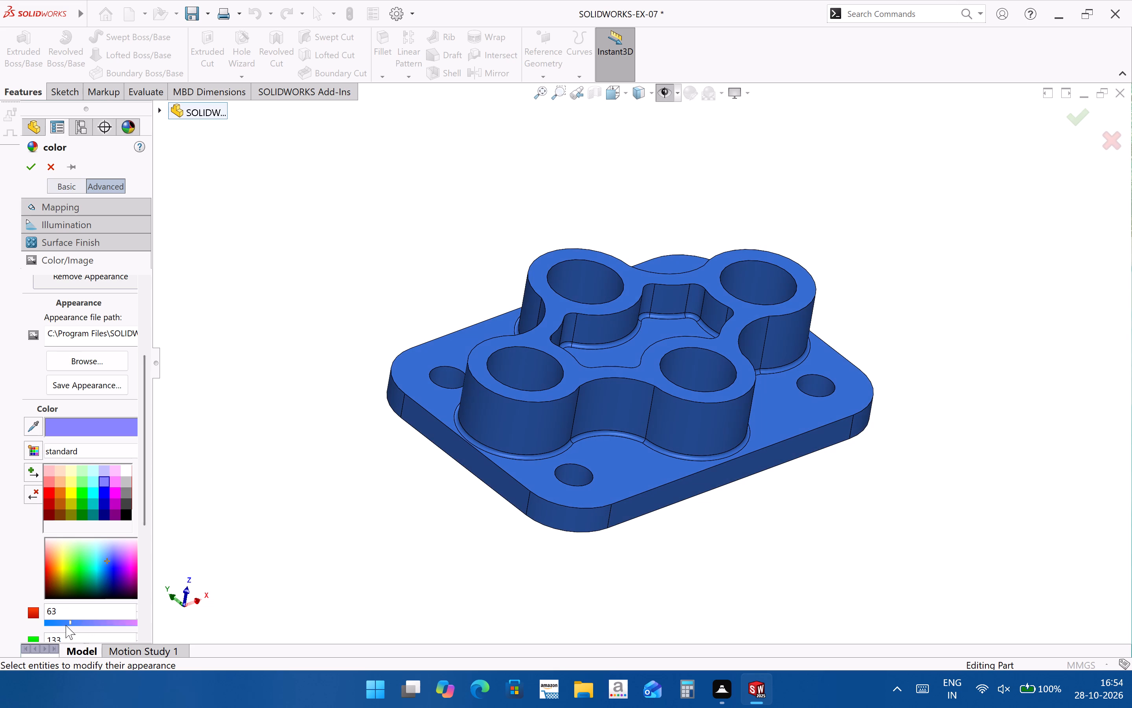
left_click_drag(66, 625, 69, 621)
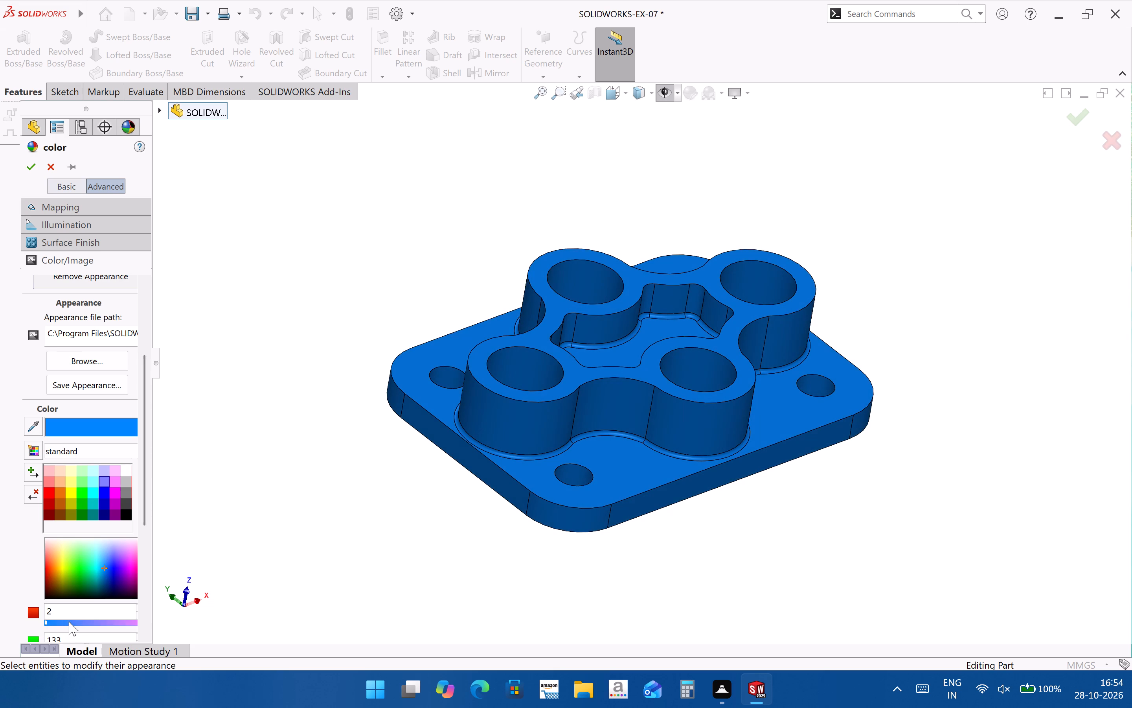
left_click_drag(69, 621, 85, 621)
Colour the whole part a muted violet with red 118, green 113 and blue 160, and apply the appearance.
left_click_drag(112, 551, 111, 550)
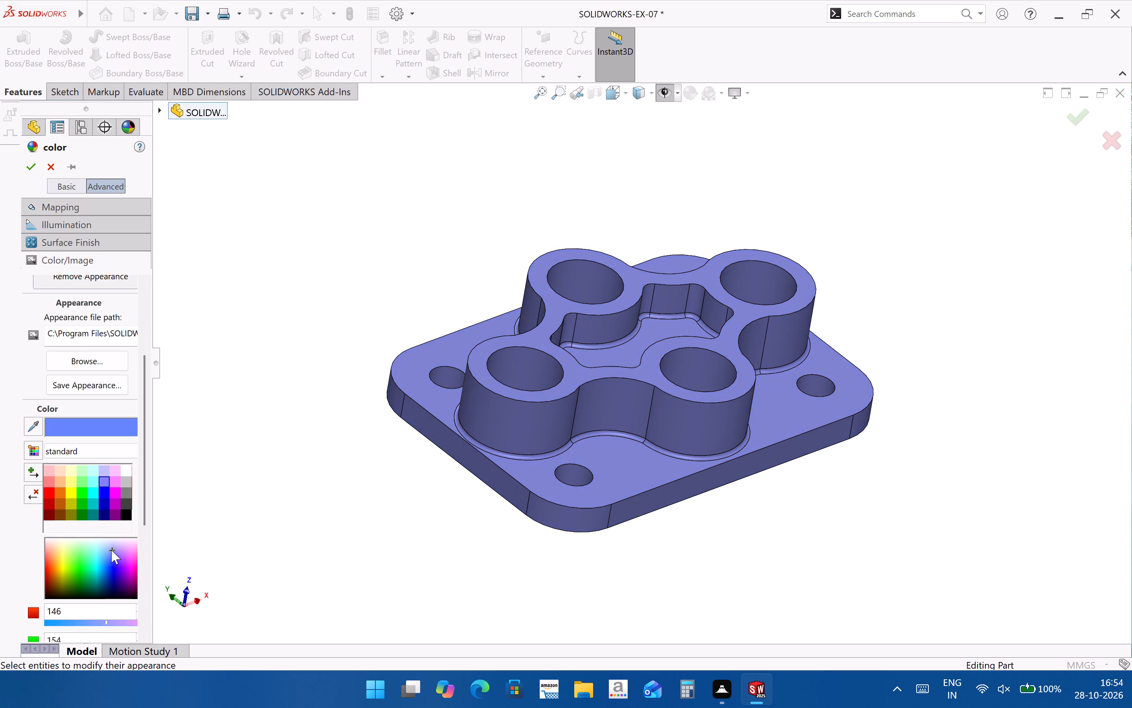
left_click_drag(111, 550, 114, 555)
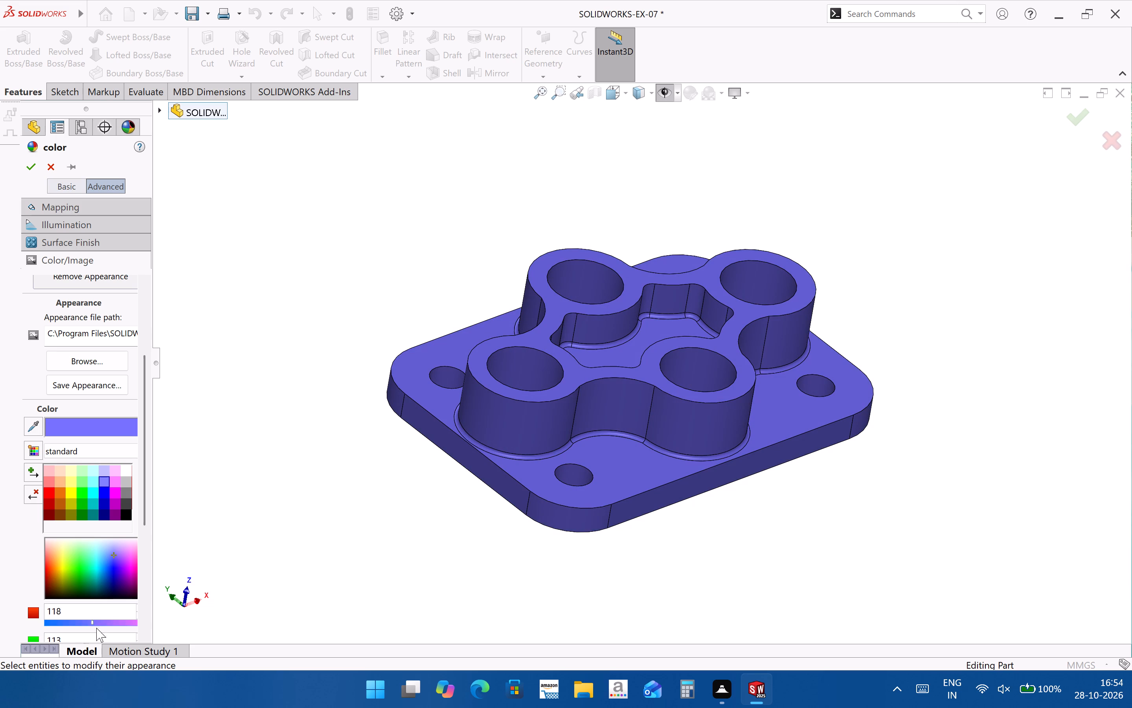
left_click_drag(143, 524, 140, 565)
left_click(63, 589)
left_click_drag(72, 587, 76, 587)
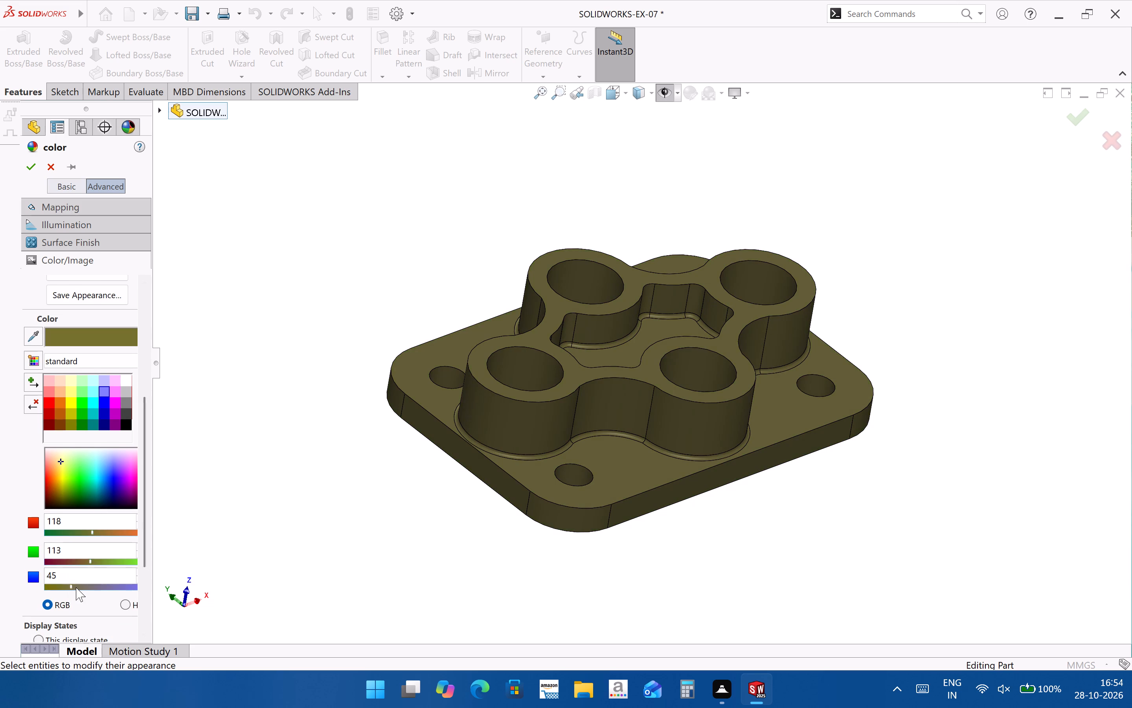
left_click_drag(76, 587, 83, 587)
left_click(87, 588)
left_click(92, 588)
left_click(103, 588)
left_click(116, 588)
left_click(119, 588)
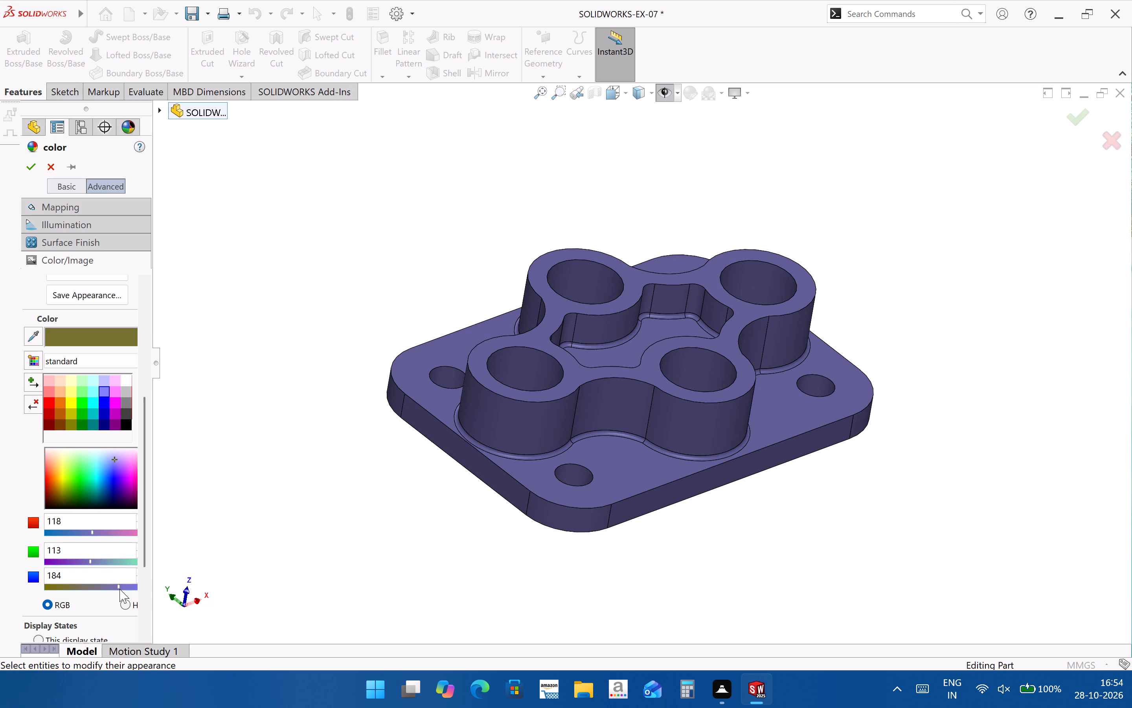
left_click(110, 588)
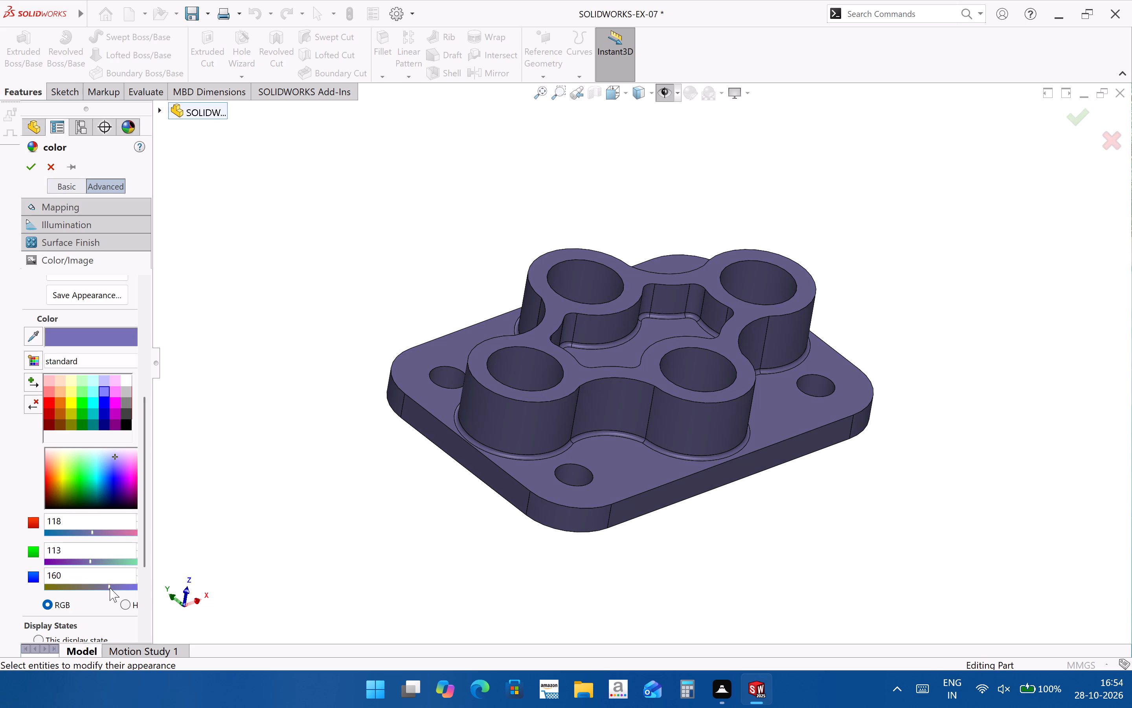
middle_click_drag(470, 552, 474, 520)
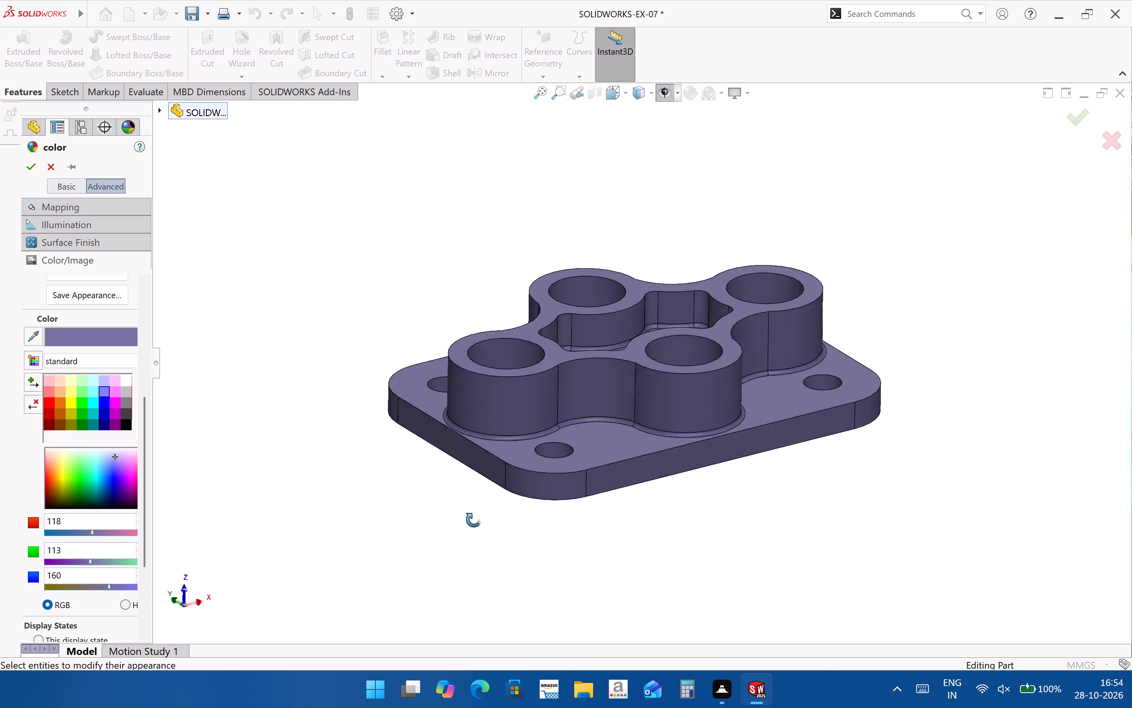
middle_click_drag(474, 520, 488, 549)
left_click(1079, 127)
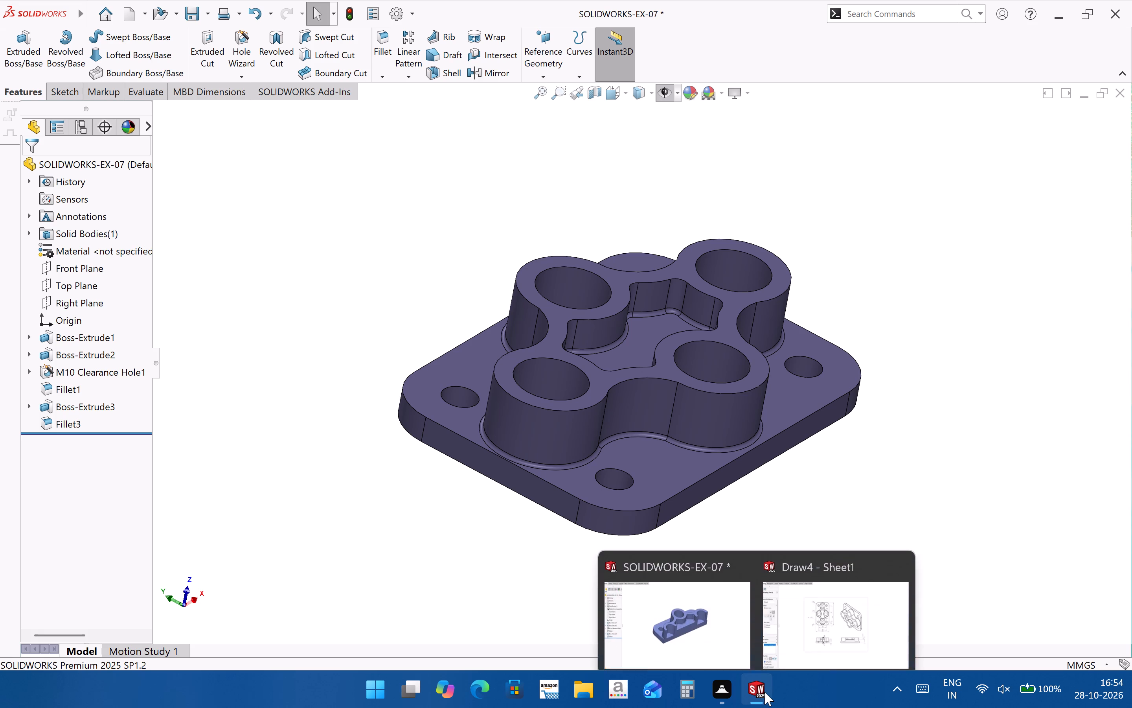
Return to the SOLIDWORKS-EX-07 drawing sheet.
left_click(807, 635)
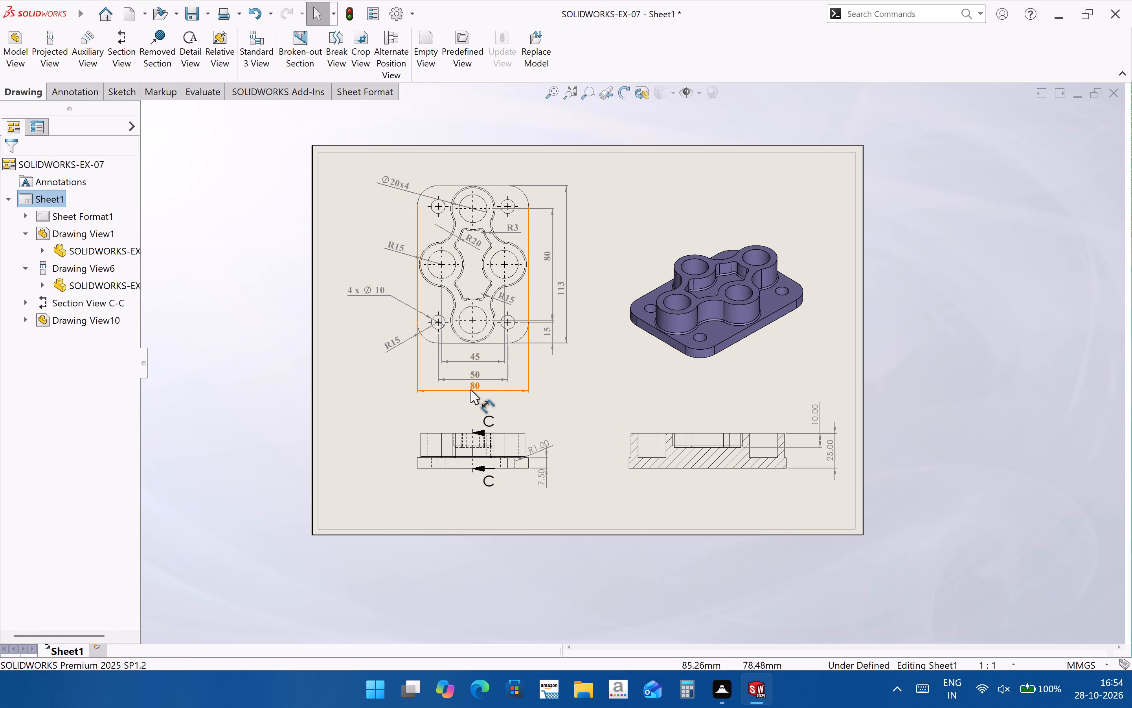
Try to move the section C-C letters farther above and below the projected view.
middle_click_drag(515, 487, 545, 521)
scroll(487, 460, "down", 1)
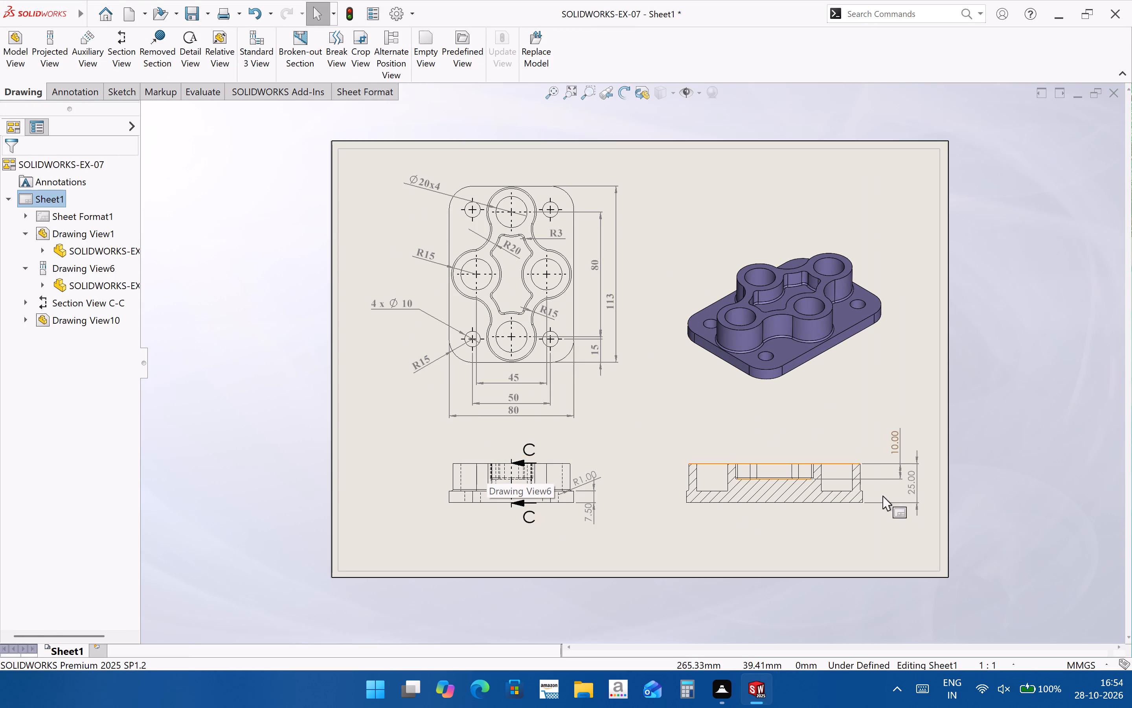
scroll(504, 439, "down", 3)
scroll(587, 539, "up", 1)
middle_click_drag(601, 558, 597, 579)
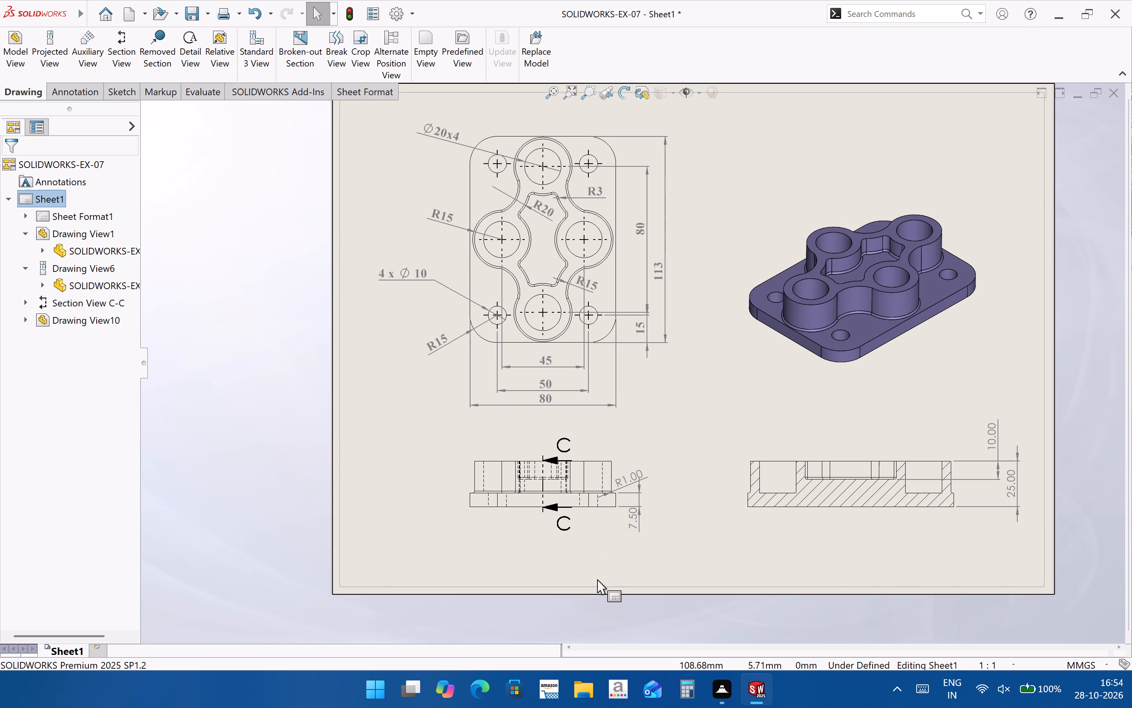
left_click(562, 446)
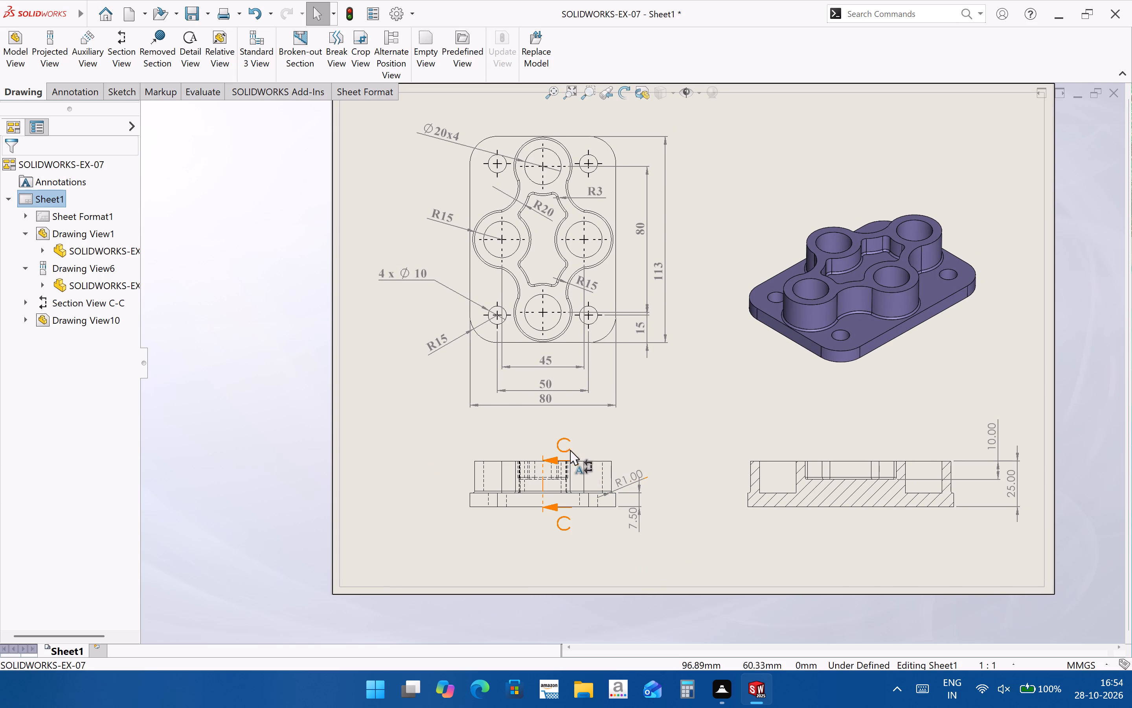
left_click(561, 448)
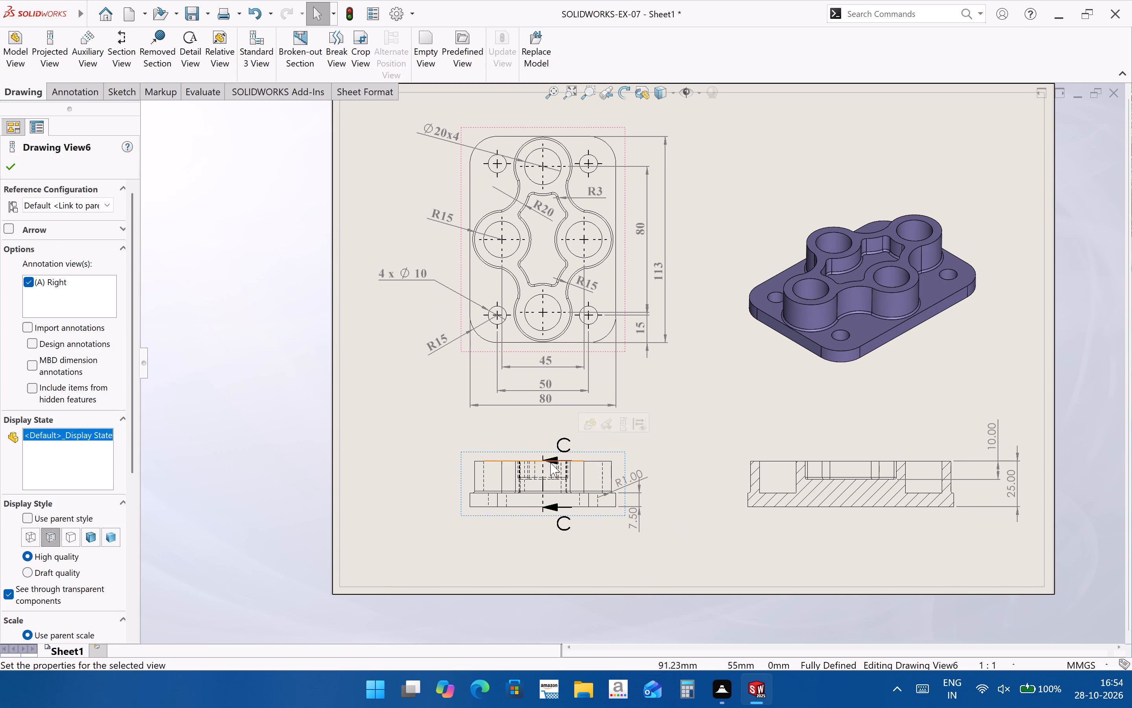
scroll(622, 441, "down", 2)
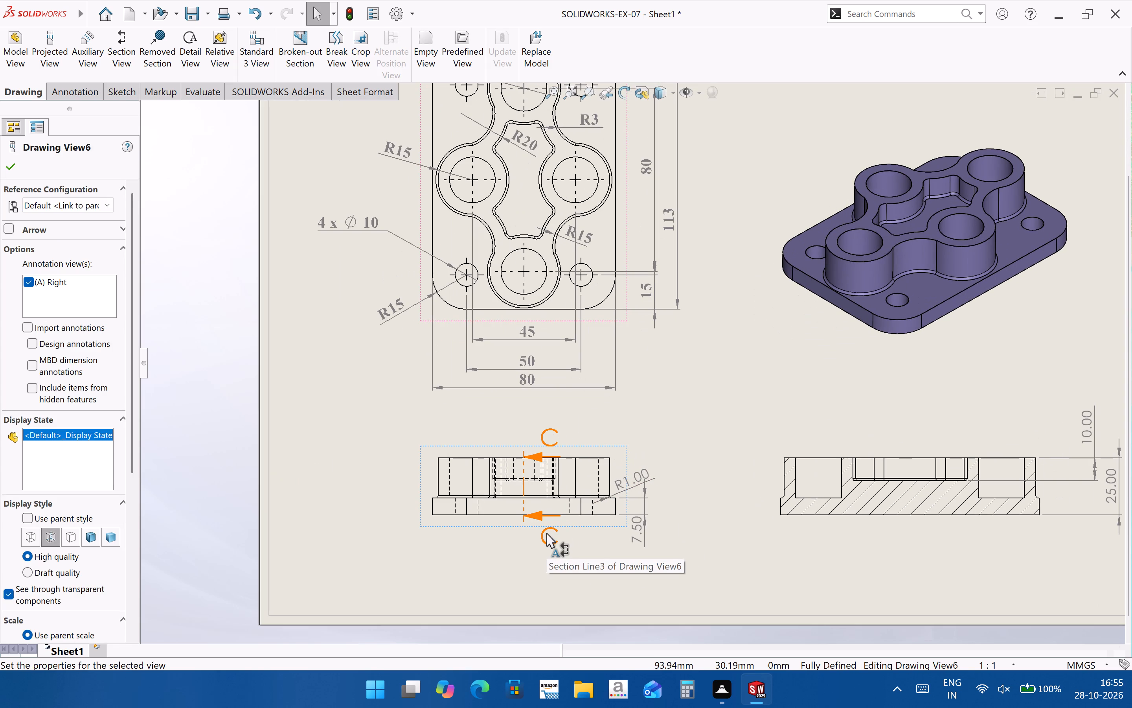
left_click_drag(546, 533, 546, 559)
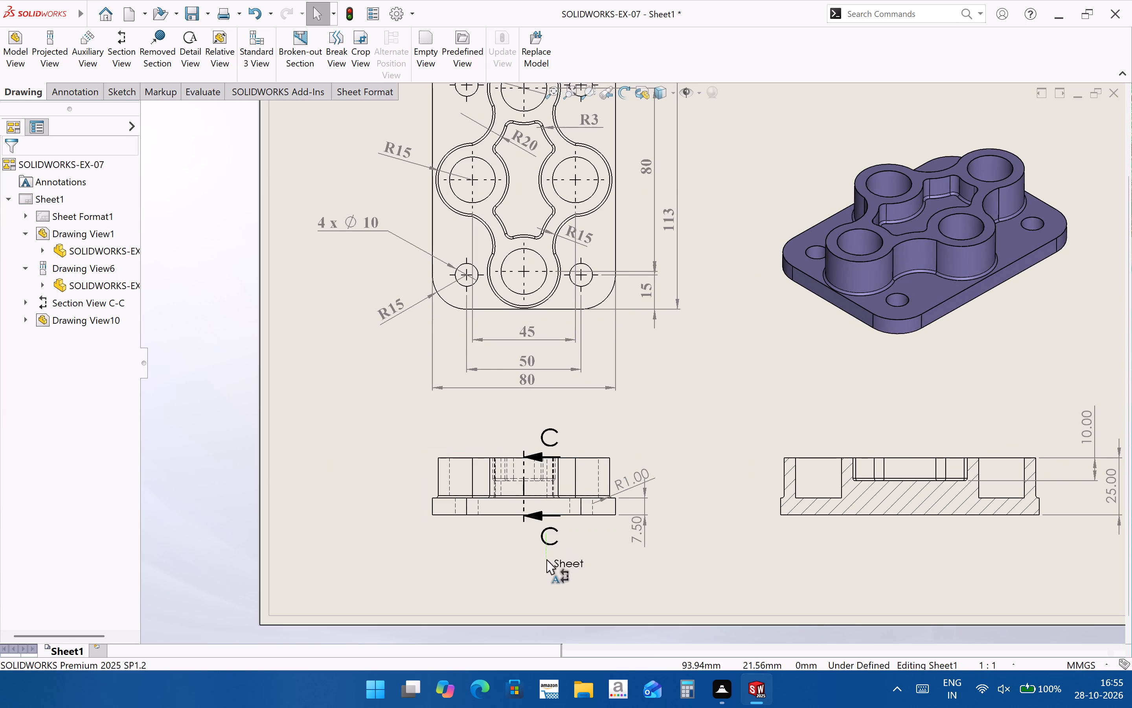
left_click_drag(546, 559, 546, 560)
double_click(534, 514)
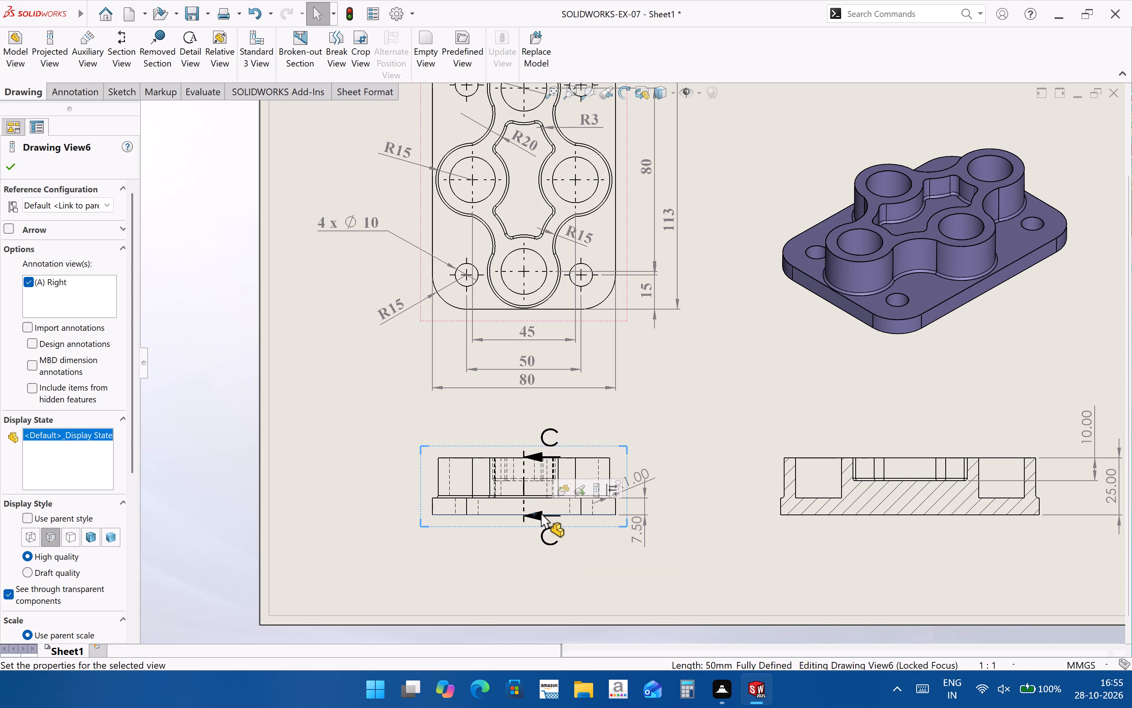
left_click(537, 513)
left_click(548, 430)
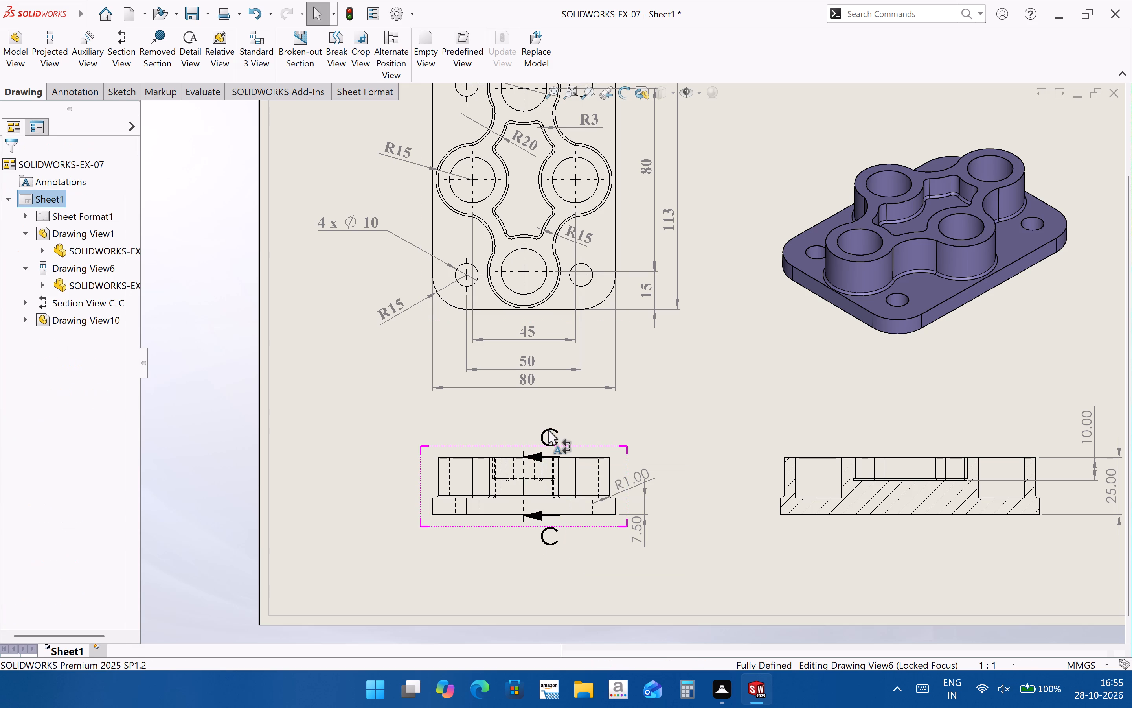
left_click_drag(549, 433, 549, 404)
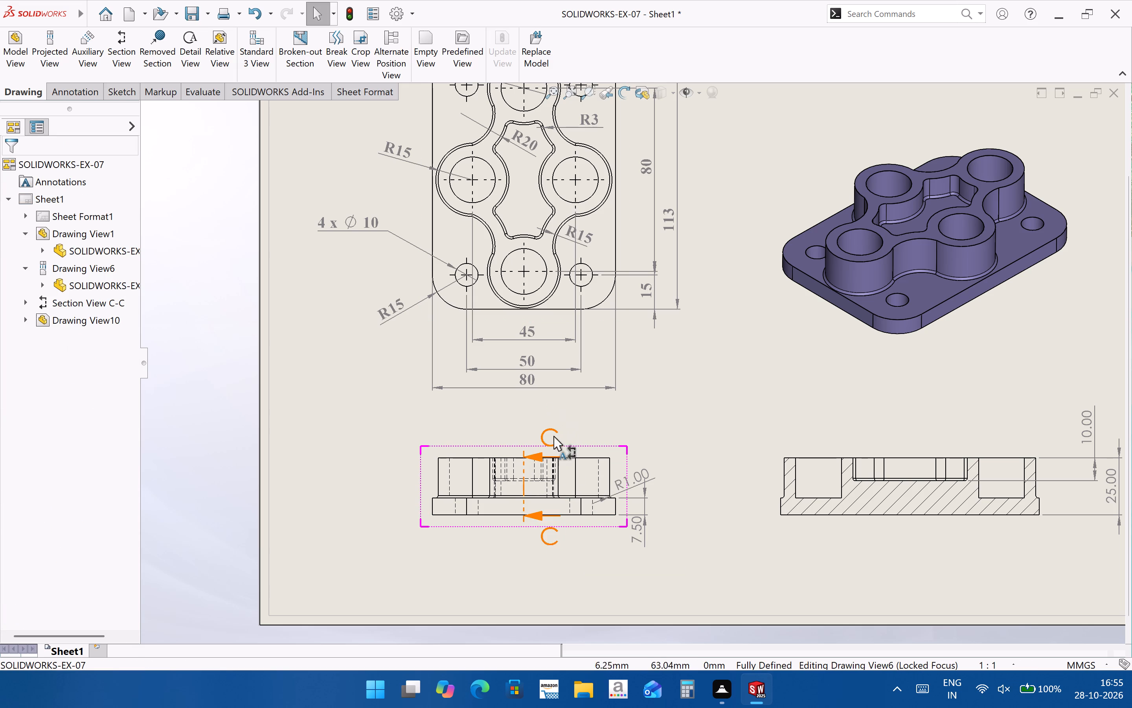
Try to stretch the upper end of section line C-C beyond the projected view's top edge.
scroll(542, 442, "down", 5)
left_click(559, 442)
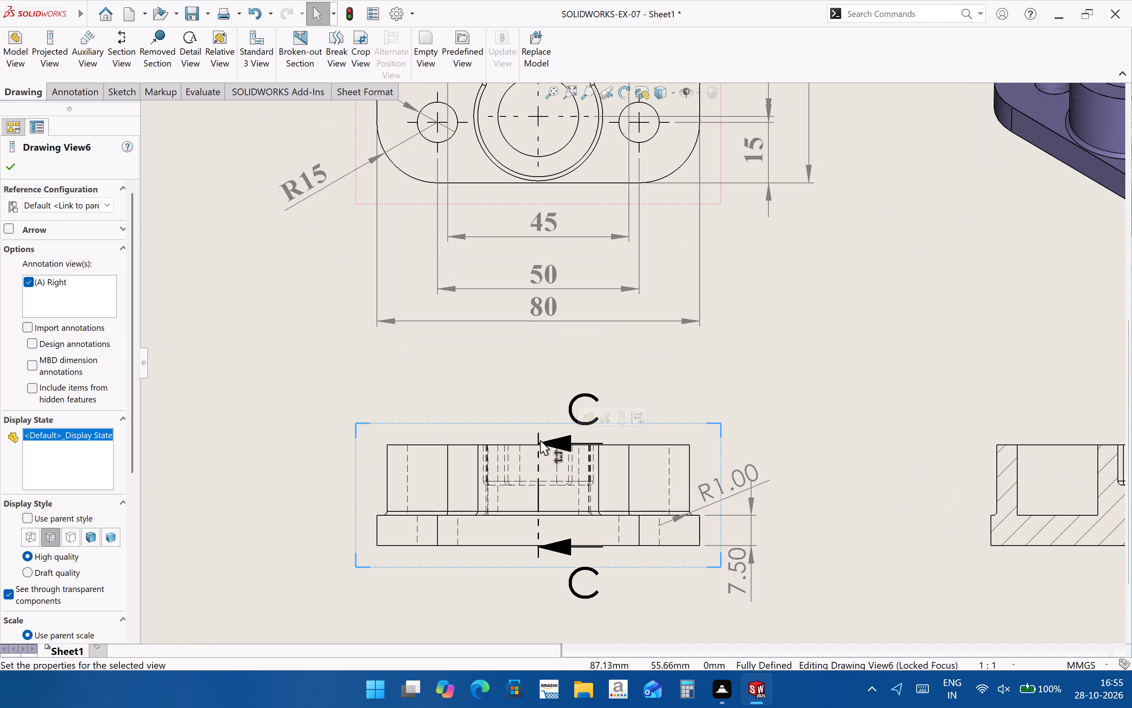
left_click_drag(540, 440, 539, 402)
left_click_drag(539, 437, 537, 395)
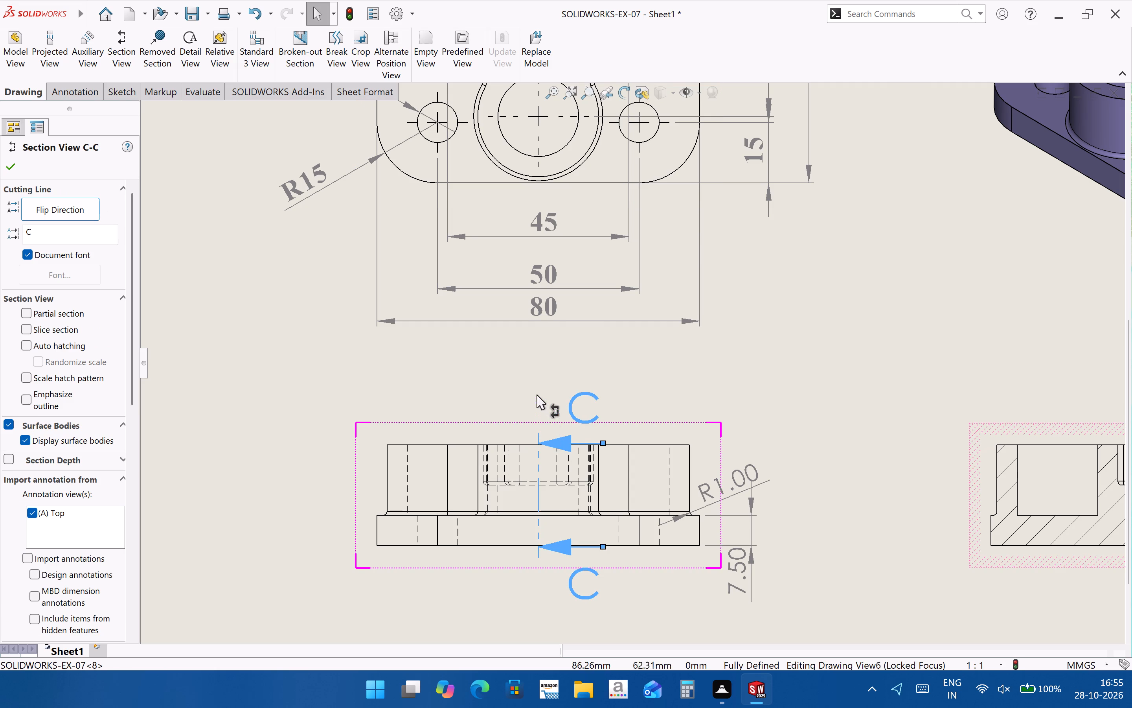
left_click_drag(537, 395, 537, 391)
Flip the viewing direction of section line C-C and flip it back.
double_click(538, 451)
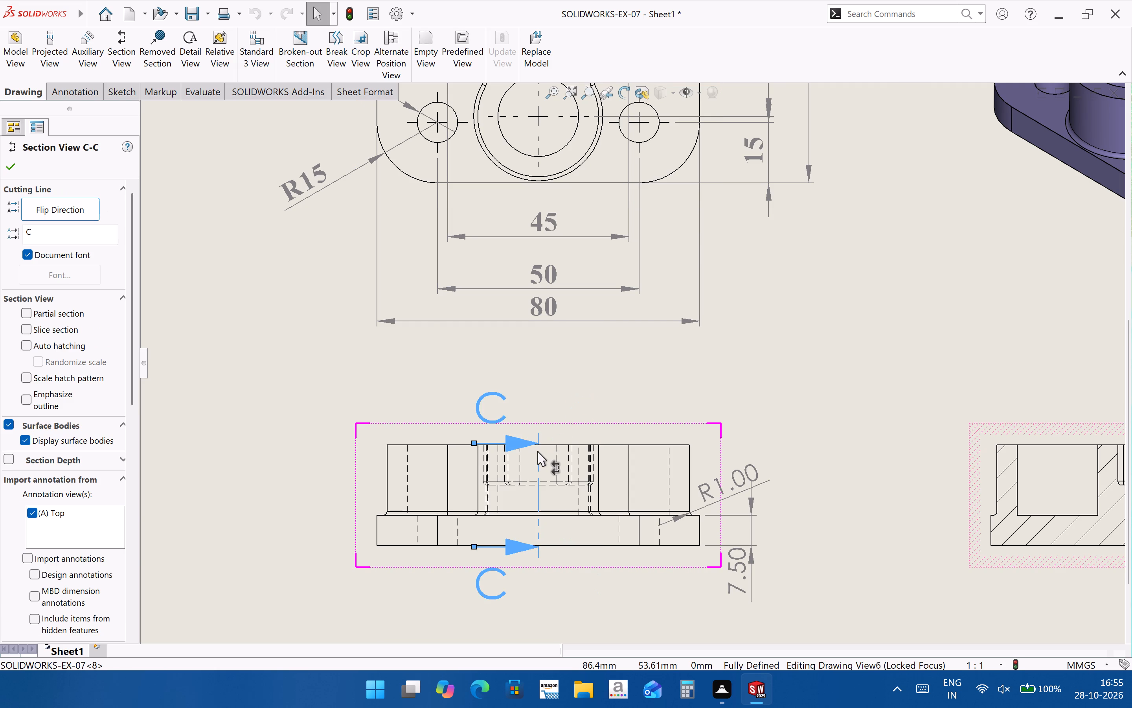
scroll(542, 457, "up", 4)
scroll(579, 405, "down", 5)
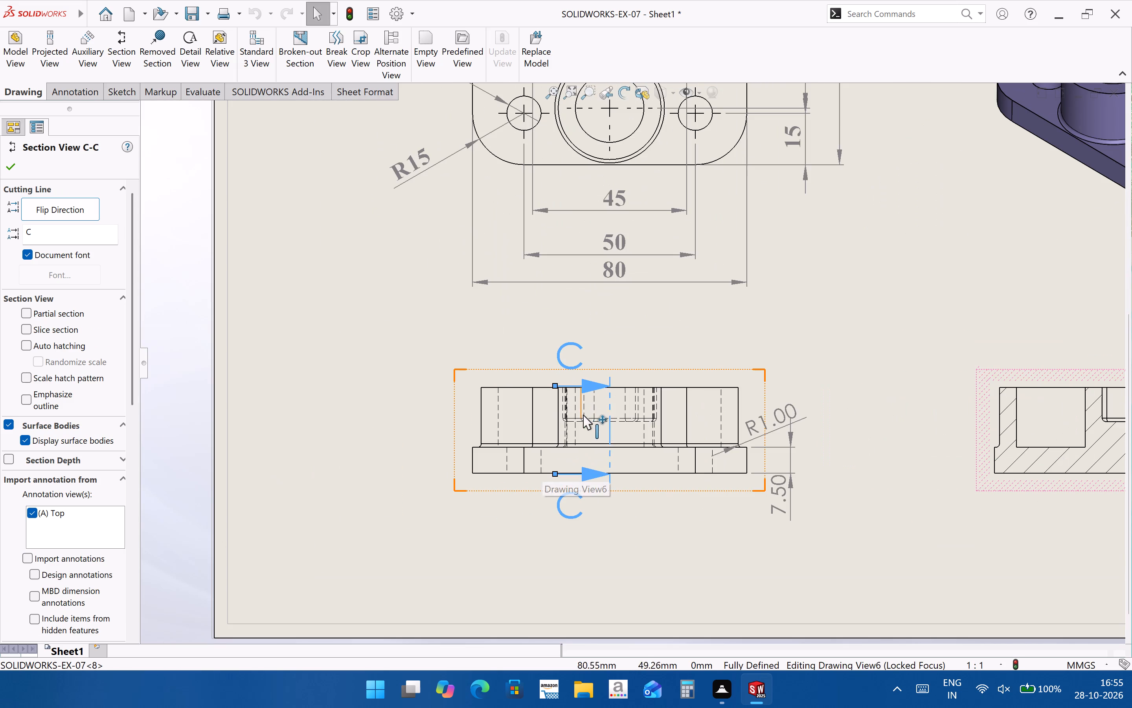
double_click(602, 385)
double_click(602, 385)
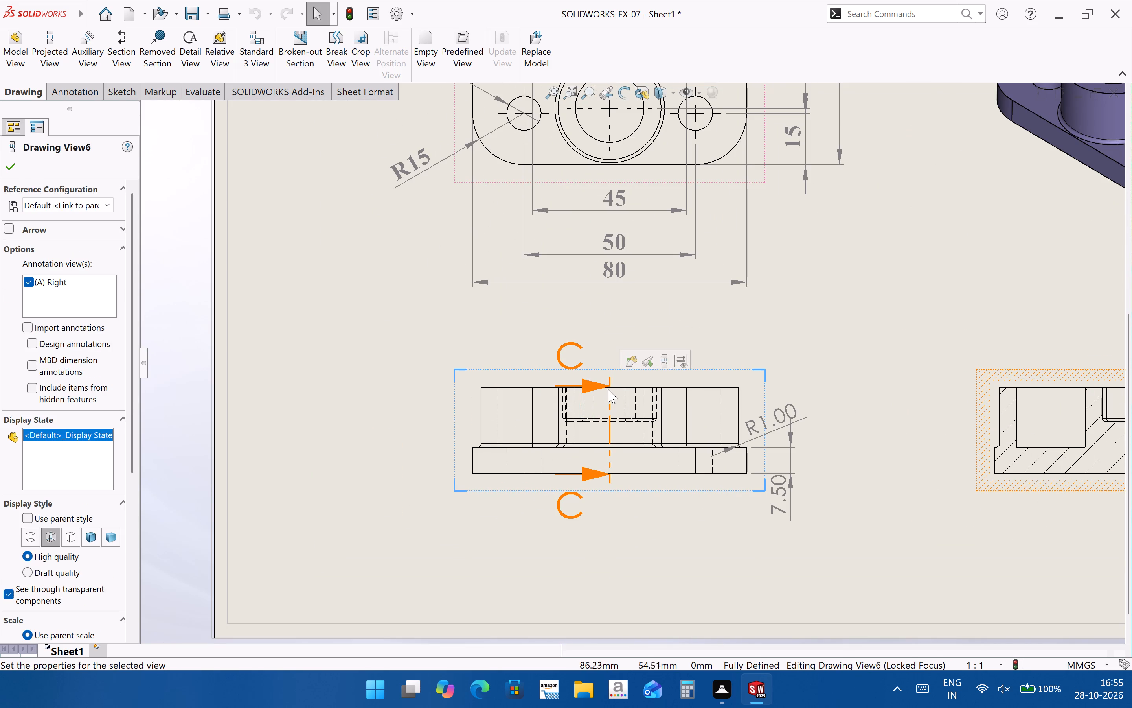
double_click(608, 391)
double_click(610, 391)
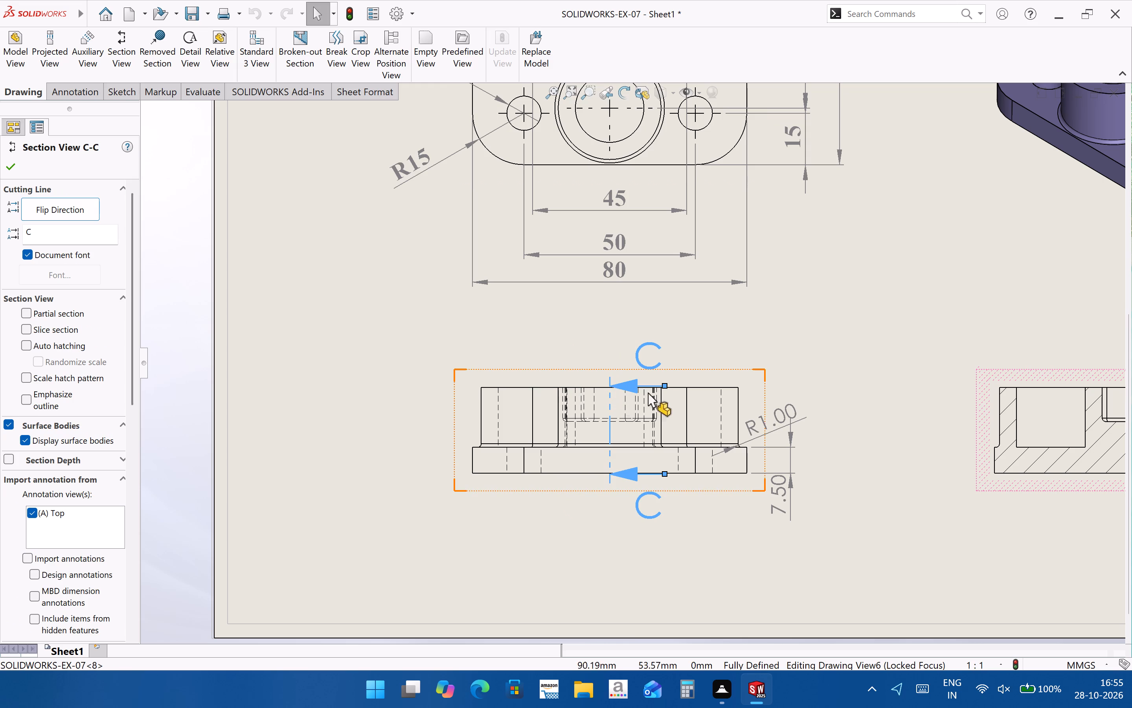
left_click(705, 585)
Nudge the projected view slightly up and back down, keeping it aligned beneath the top view.
scroll(686, 563, "up", 4)
scroll(709, 445, "down", 4)
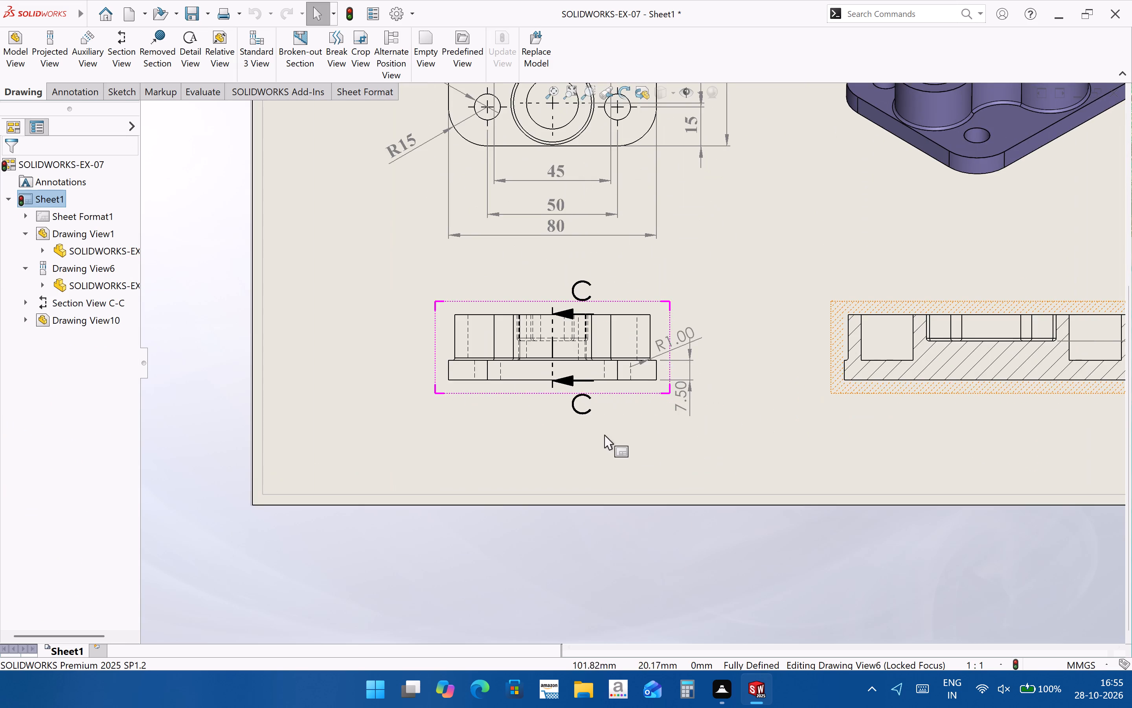
middle_click_drag(604, 435, 622, 561)
left_click_drag(592, 442, 594, 431)
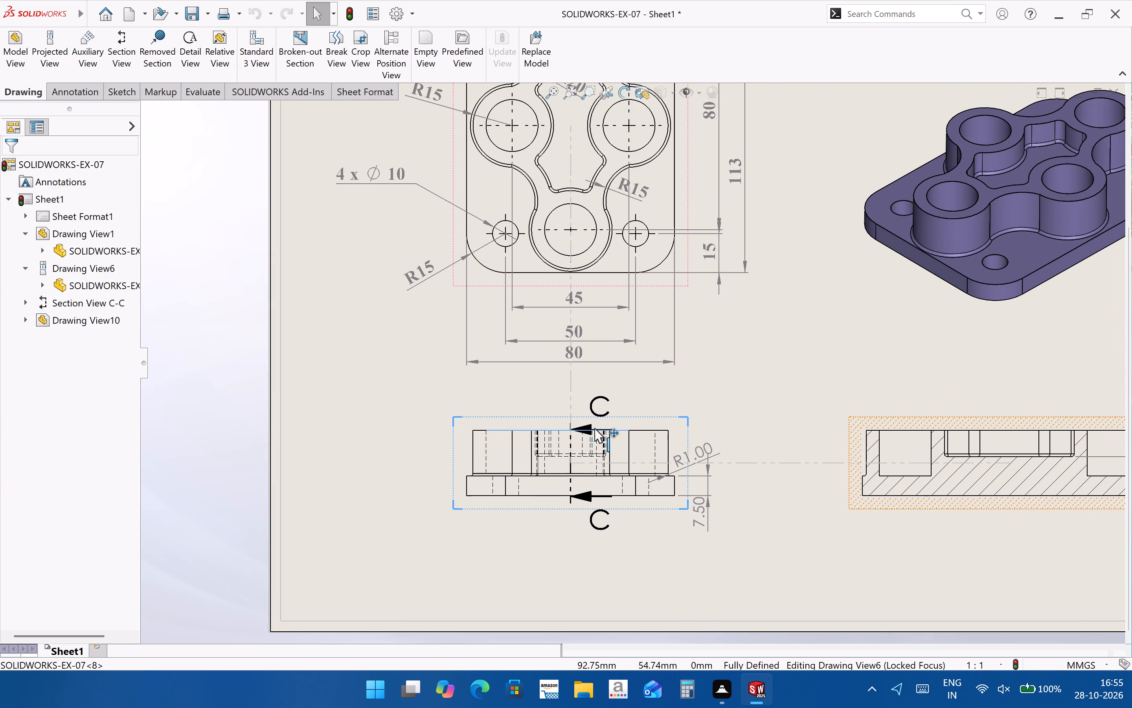
left_click_drag(630, 421, 630, 429)
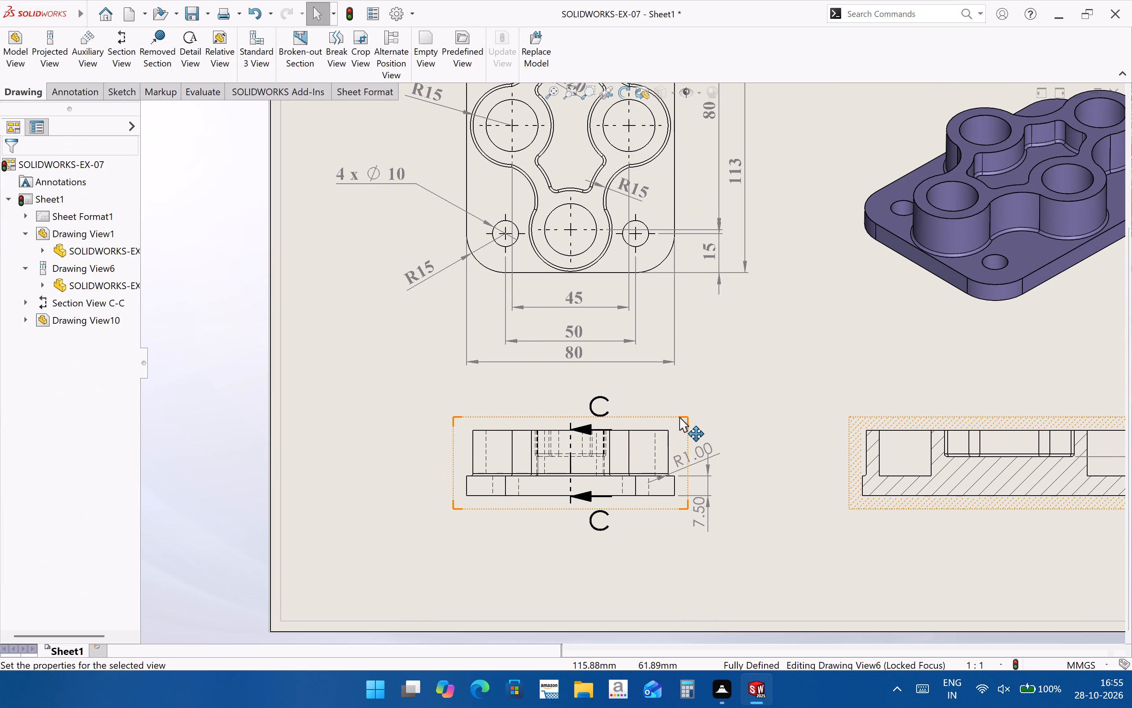
left_click_drag(684, 417, 686, 425)
left_click(767, 428)
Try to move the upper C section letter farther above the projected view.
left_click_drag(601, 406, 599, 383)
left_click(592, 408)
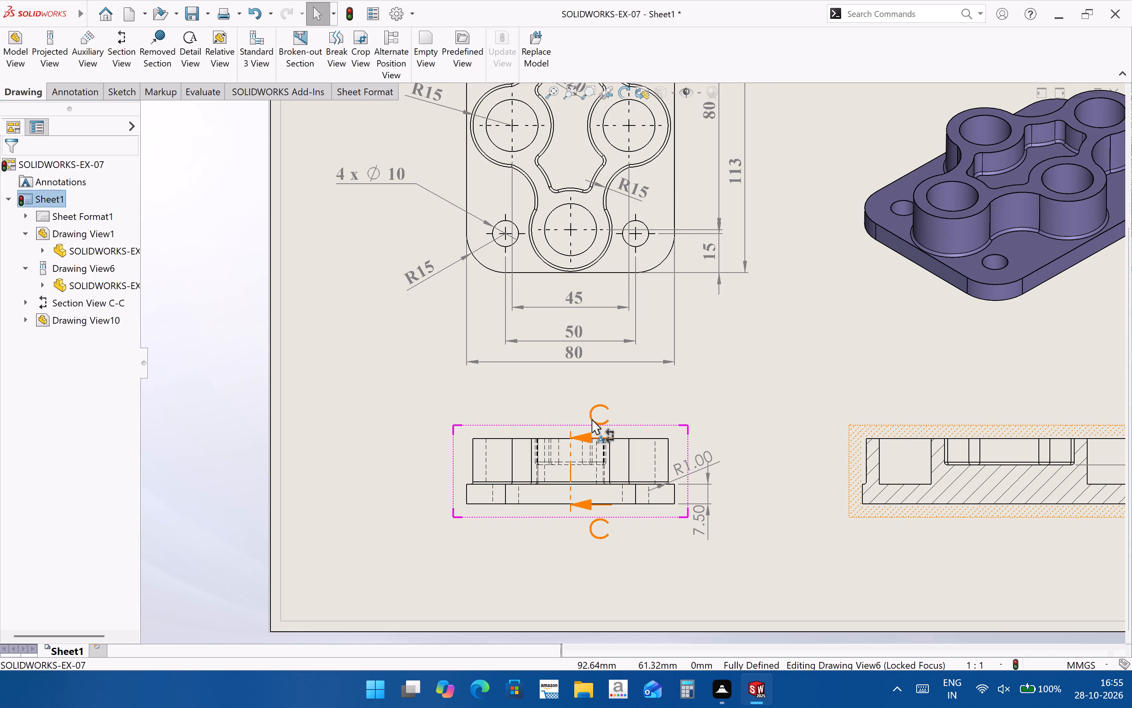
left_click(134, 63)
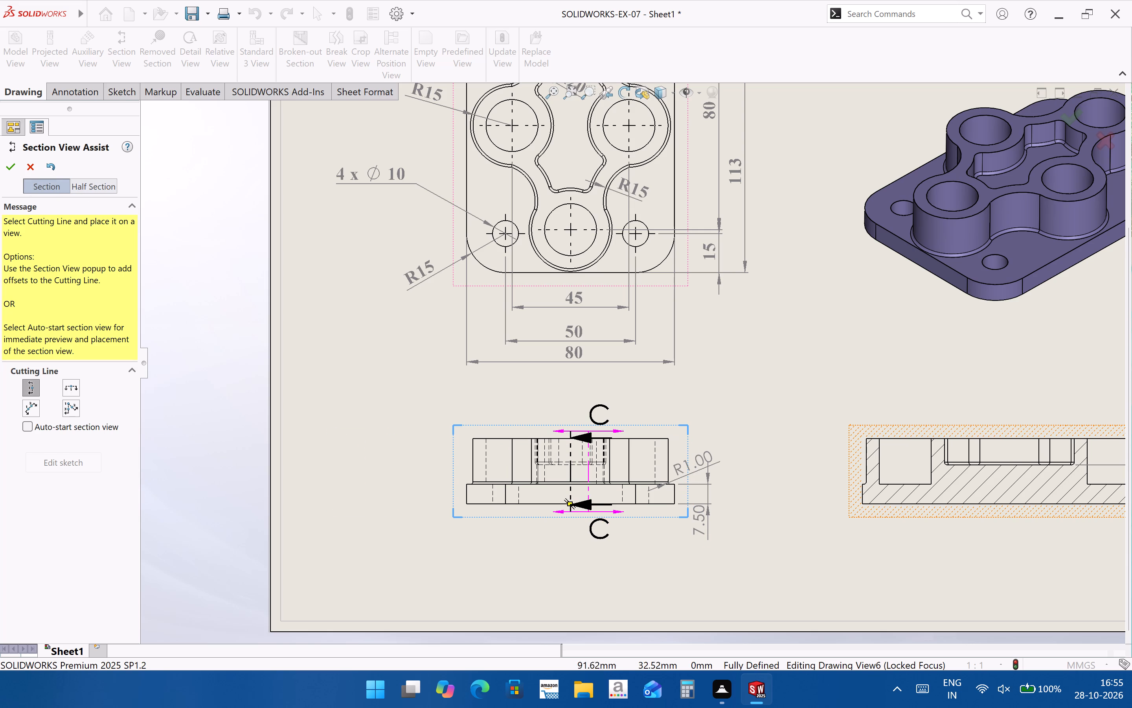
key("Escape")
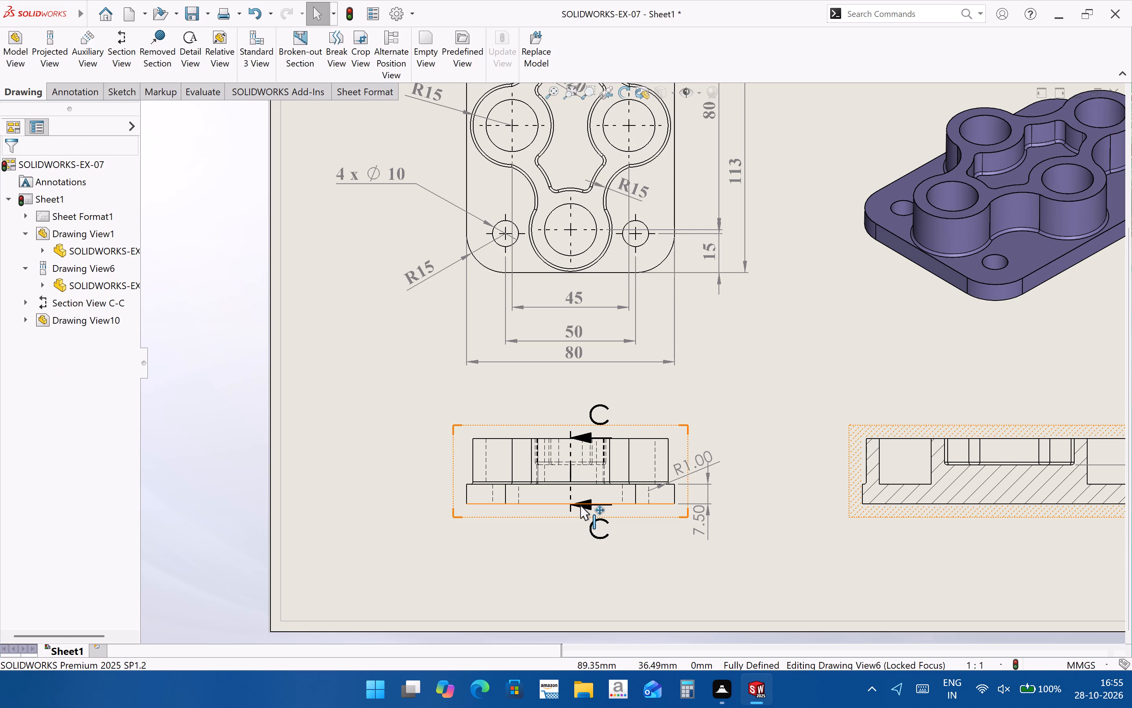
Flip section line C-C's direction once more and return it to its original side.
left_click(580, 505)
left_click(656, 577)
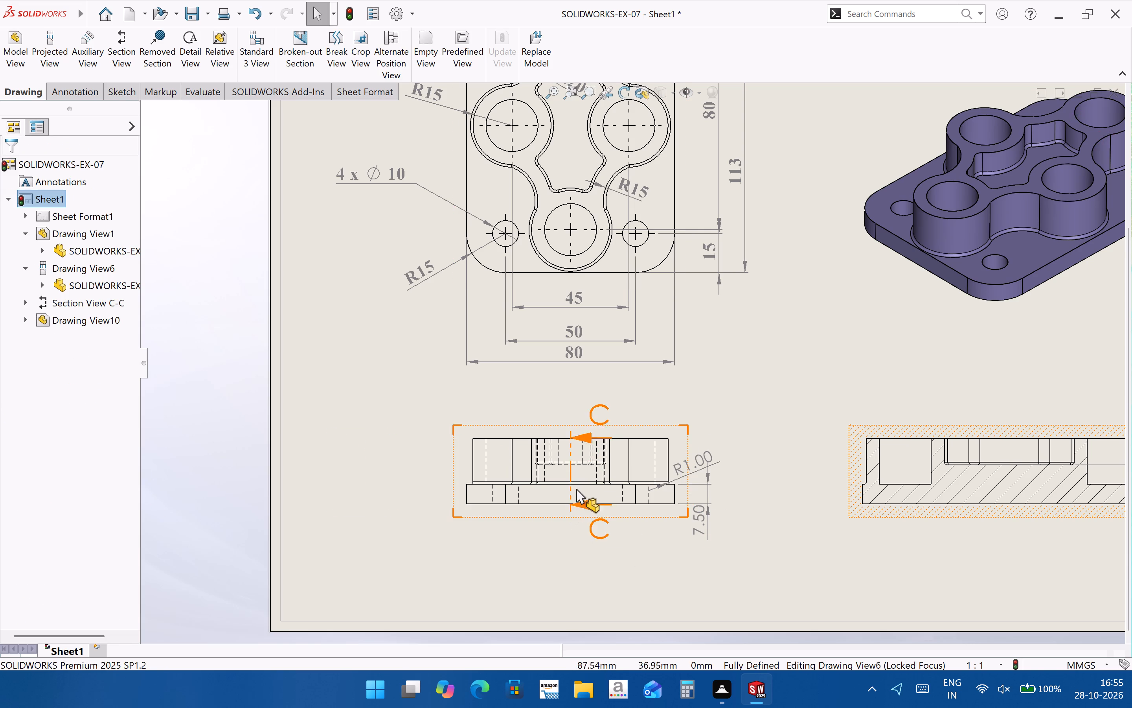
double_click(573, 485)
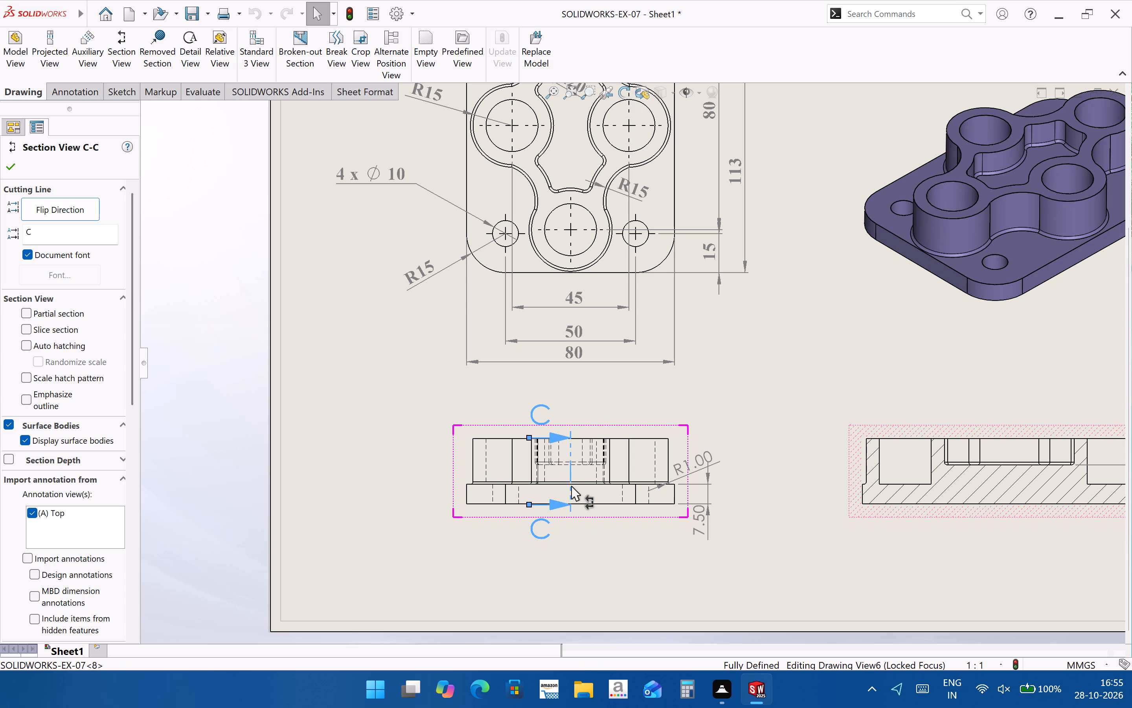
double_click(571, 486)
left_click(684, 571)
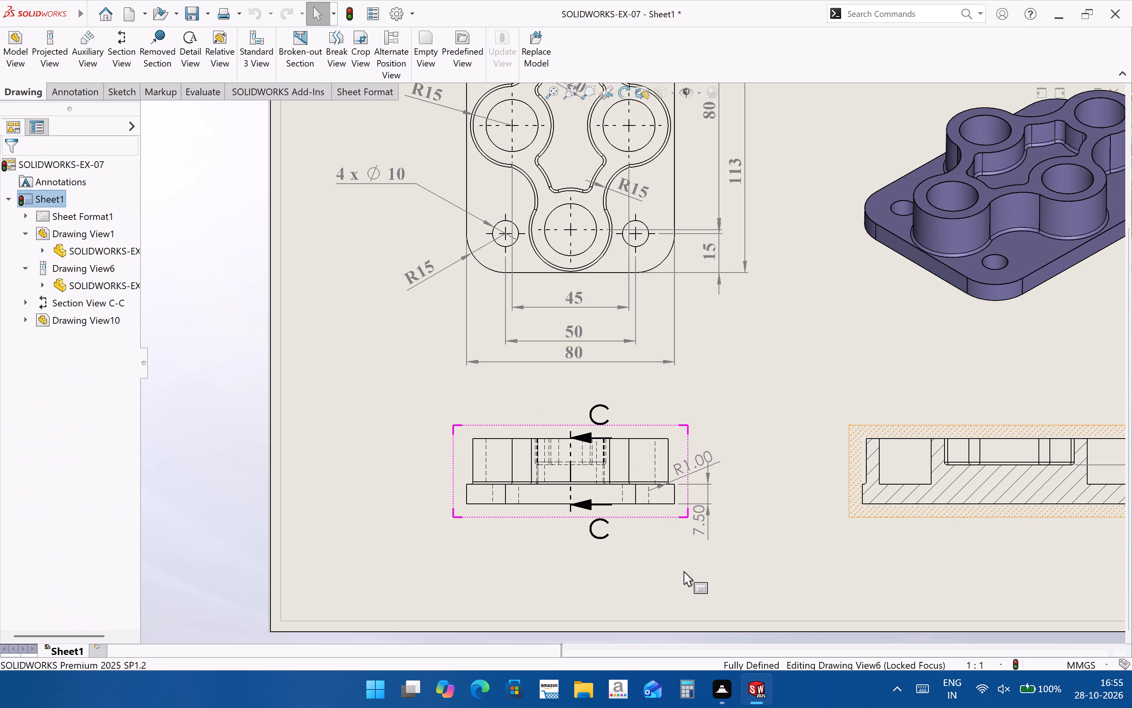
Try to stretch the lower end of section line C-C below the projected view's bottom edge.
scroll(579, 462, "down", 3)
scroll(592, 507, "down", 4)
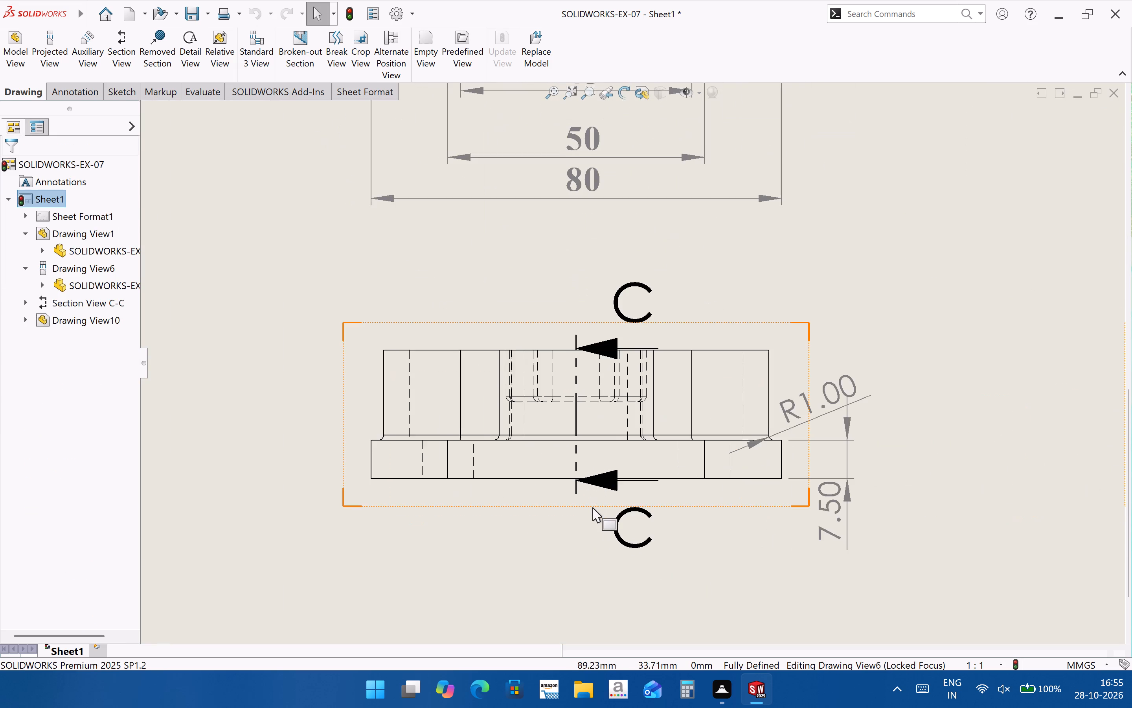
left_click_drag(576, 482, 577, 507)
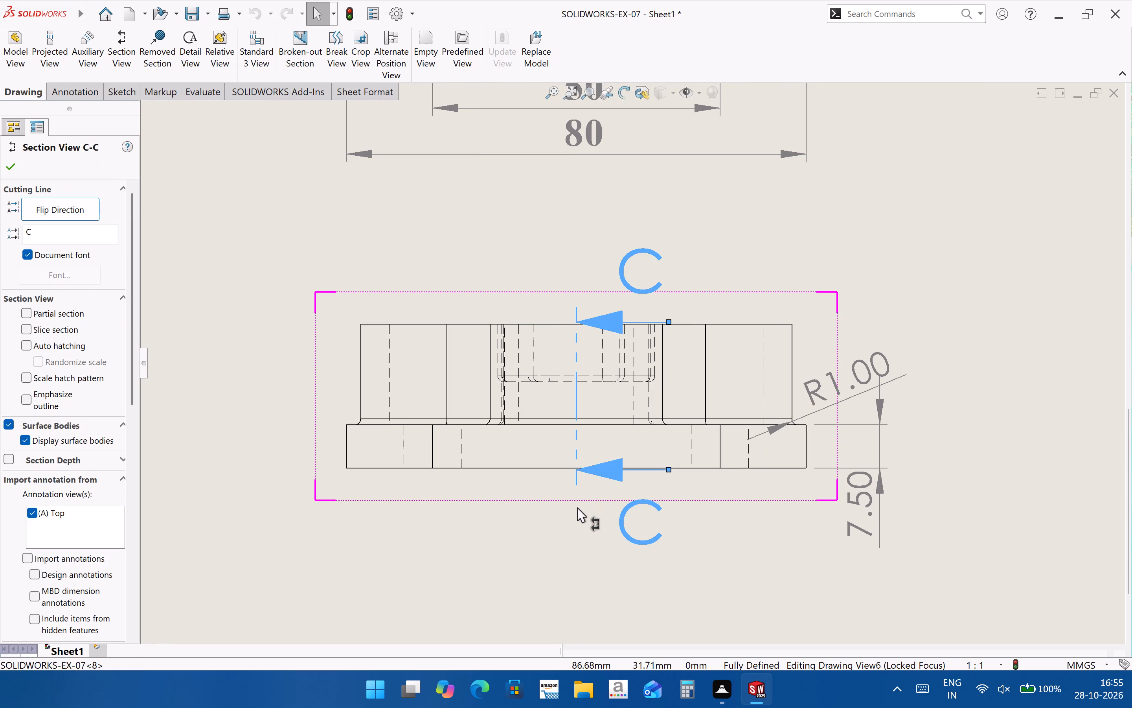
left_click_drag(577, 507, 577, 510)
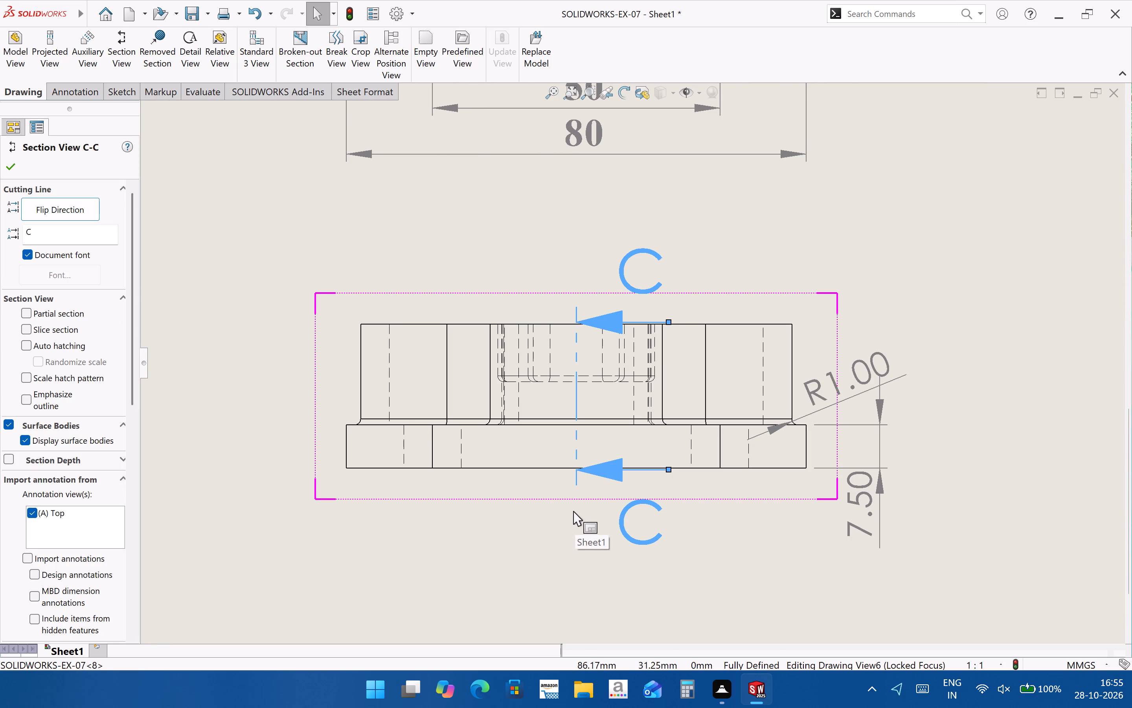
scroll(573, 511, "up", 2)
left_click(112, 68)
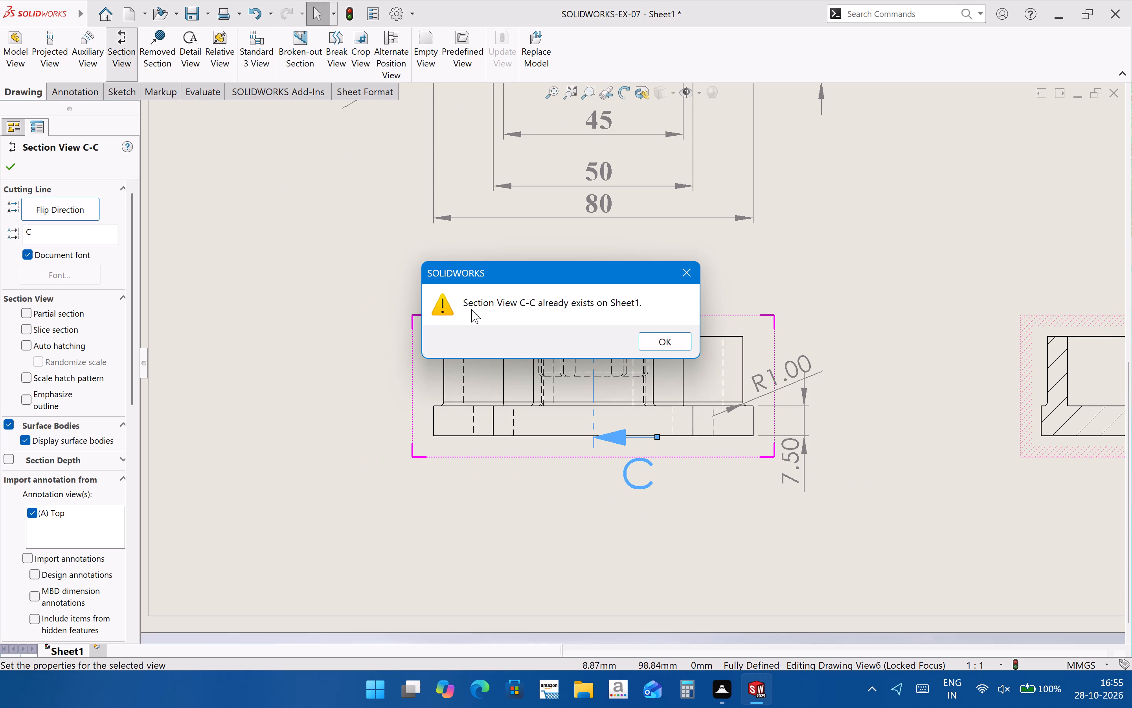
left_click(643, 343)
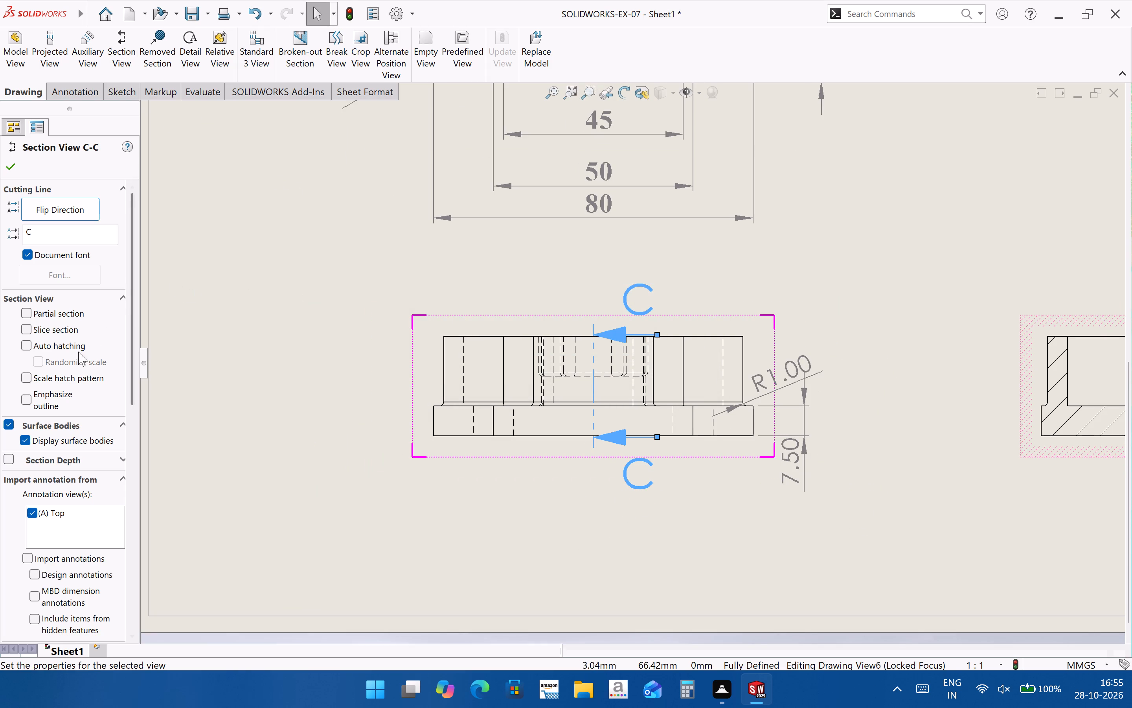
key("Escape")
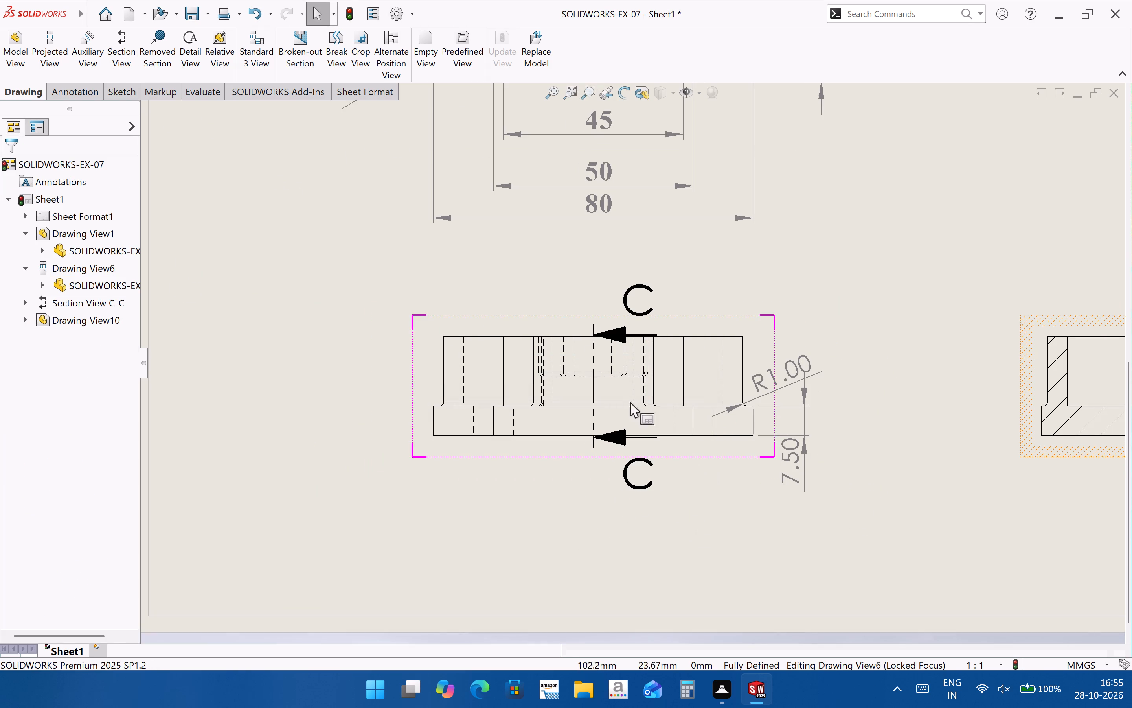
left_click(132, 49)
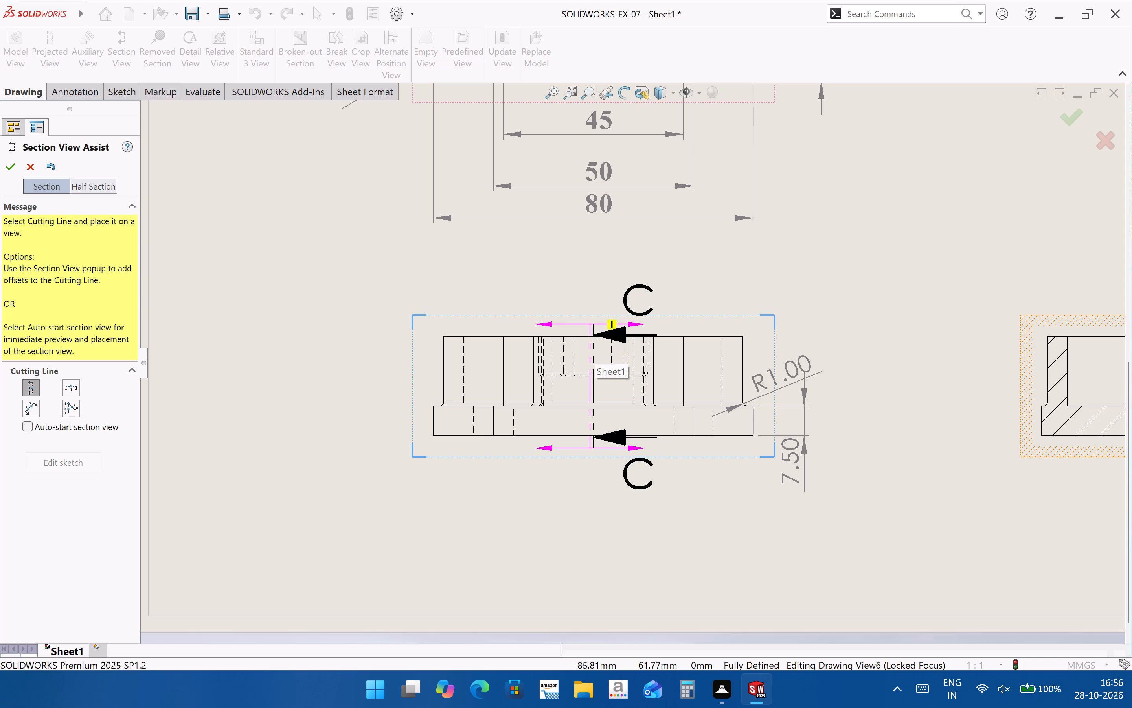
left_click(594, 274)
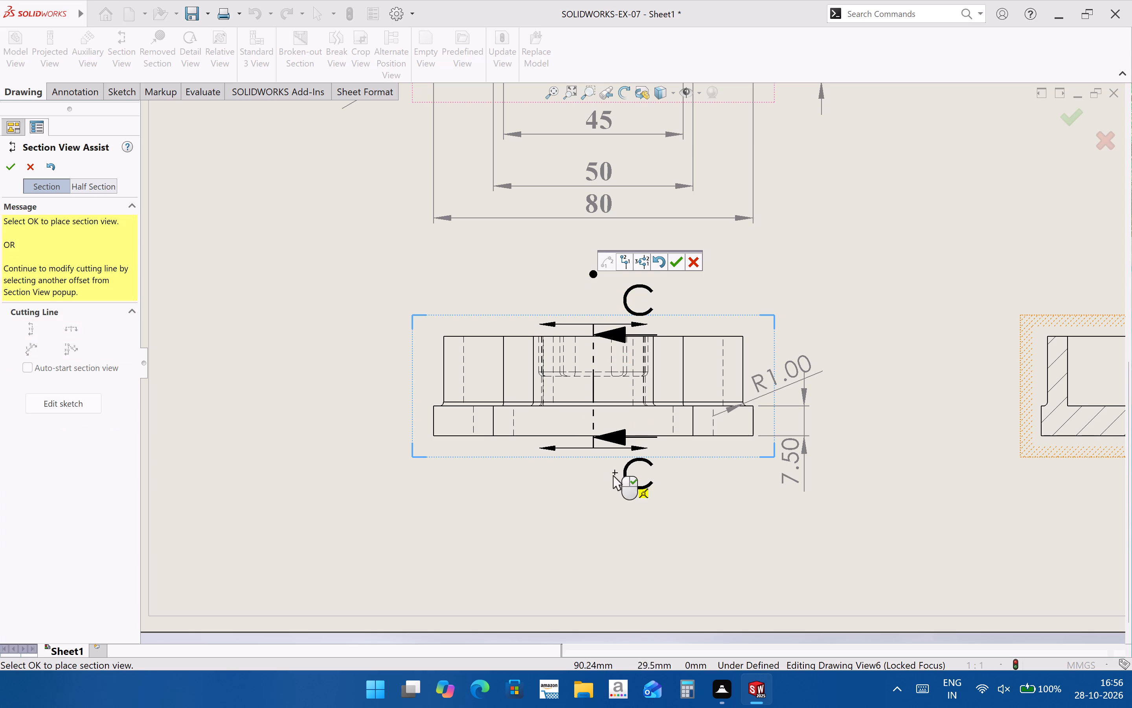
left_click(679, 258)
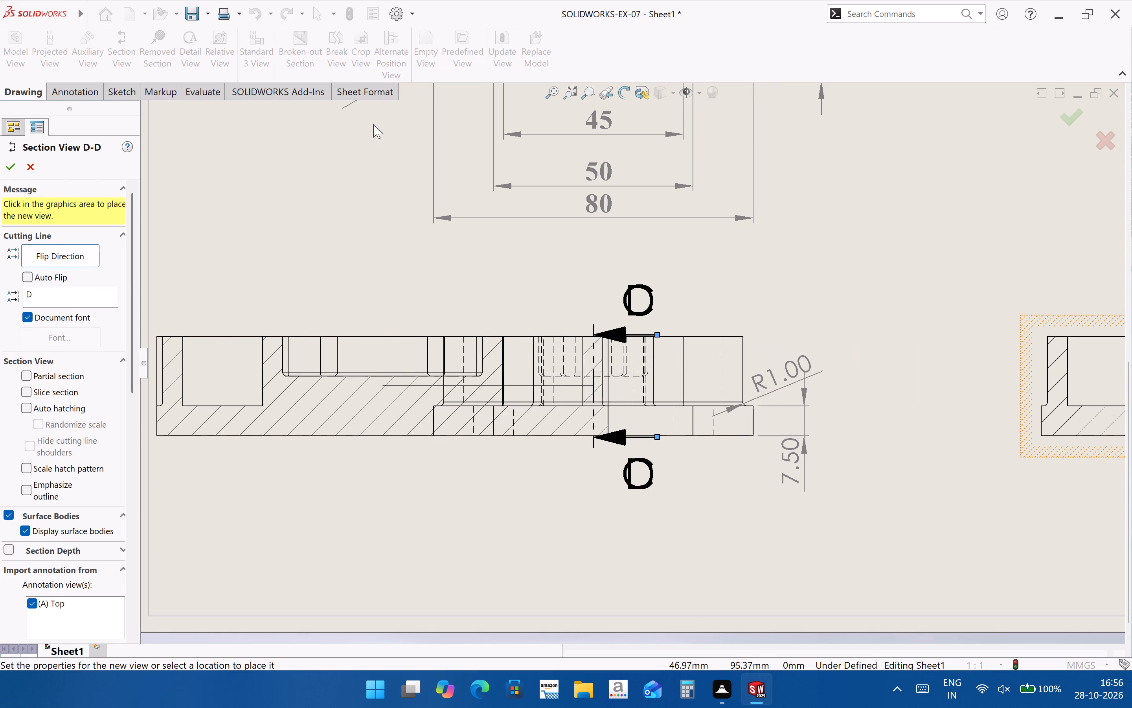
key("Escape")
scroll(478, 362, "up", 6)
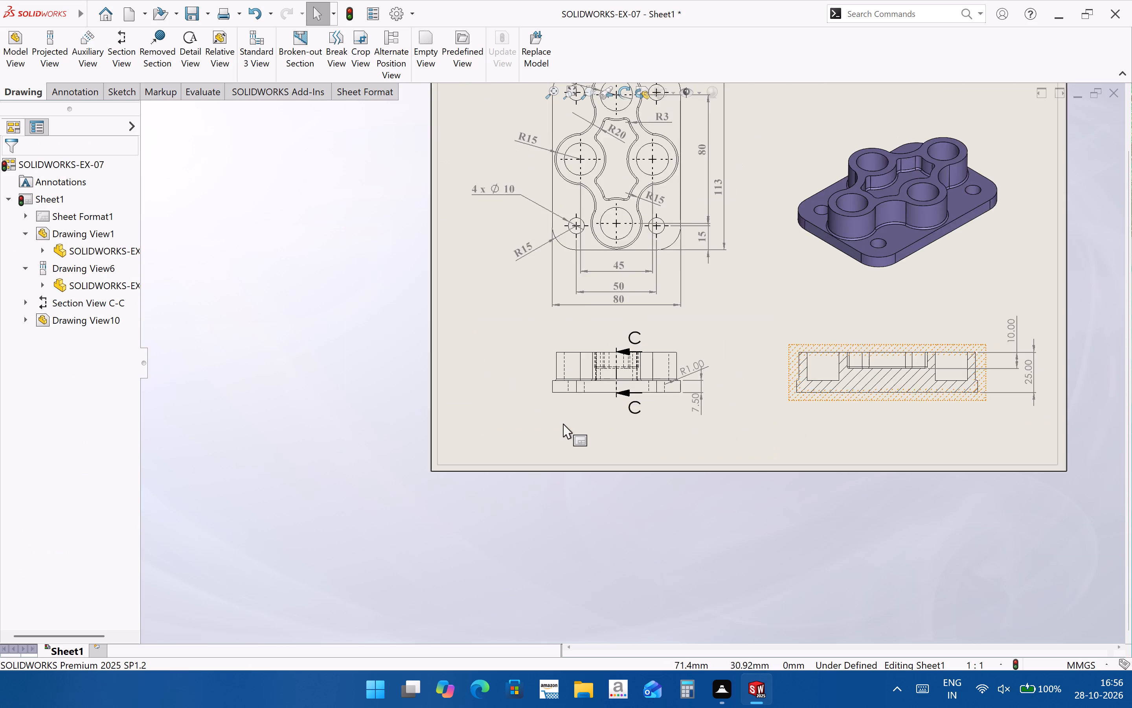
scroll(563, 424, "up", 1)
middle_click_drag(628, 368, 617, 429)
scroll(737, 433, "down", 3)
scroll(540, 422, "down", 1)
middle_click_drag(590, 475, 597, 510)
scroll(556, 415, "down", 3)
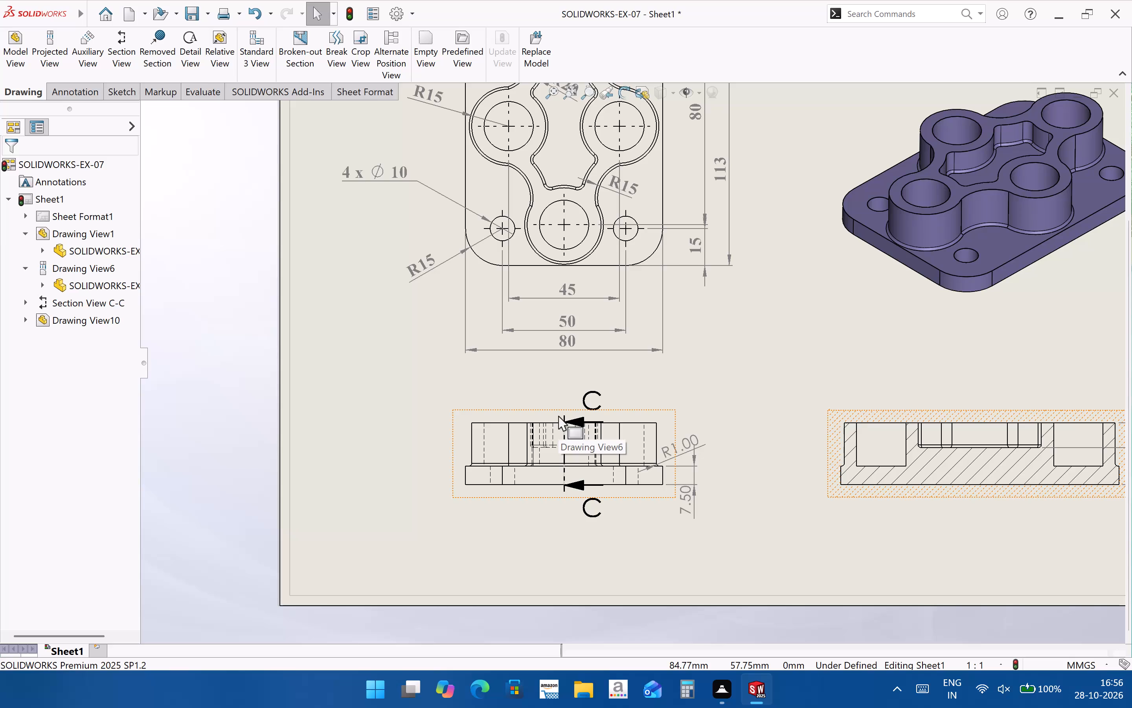
Delete section line C-C with its section view, plus the leftover vertical cutting line sketch on the projected view.
scroll(489, 527, "up", 5)
scroll(789, 360, "down", 5)
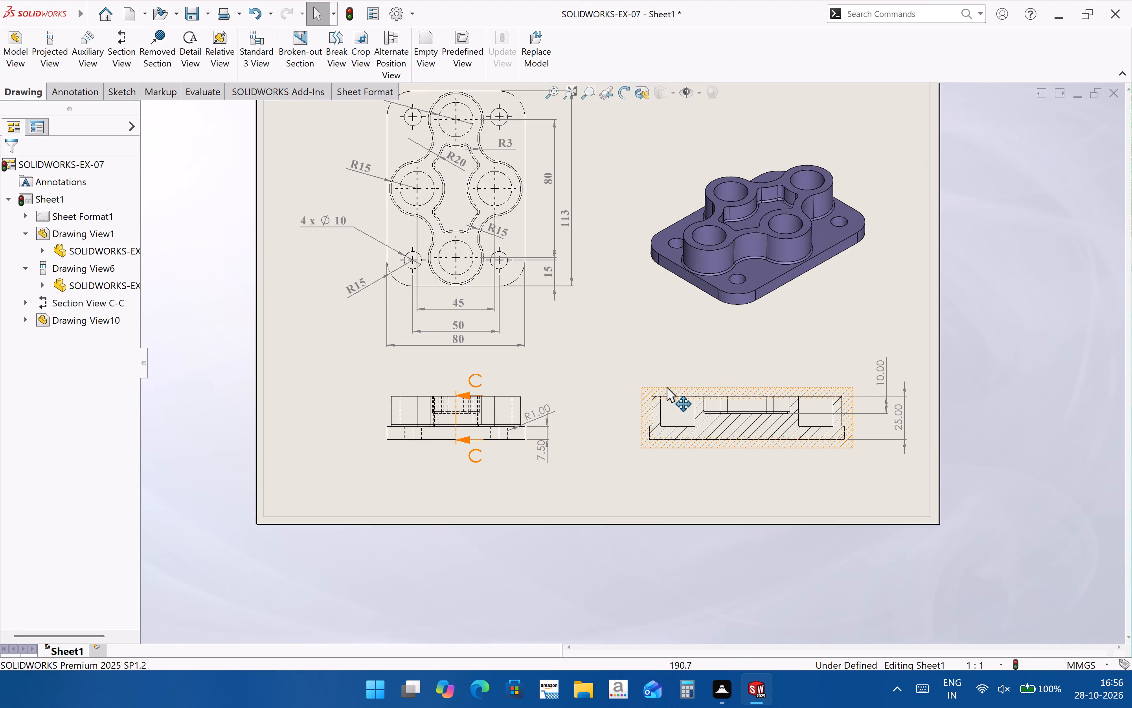
scroll(667, 387, "down", 6)
left_click(462, 389)
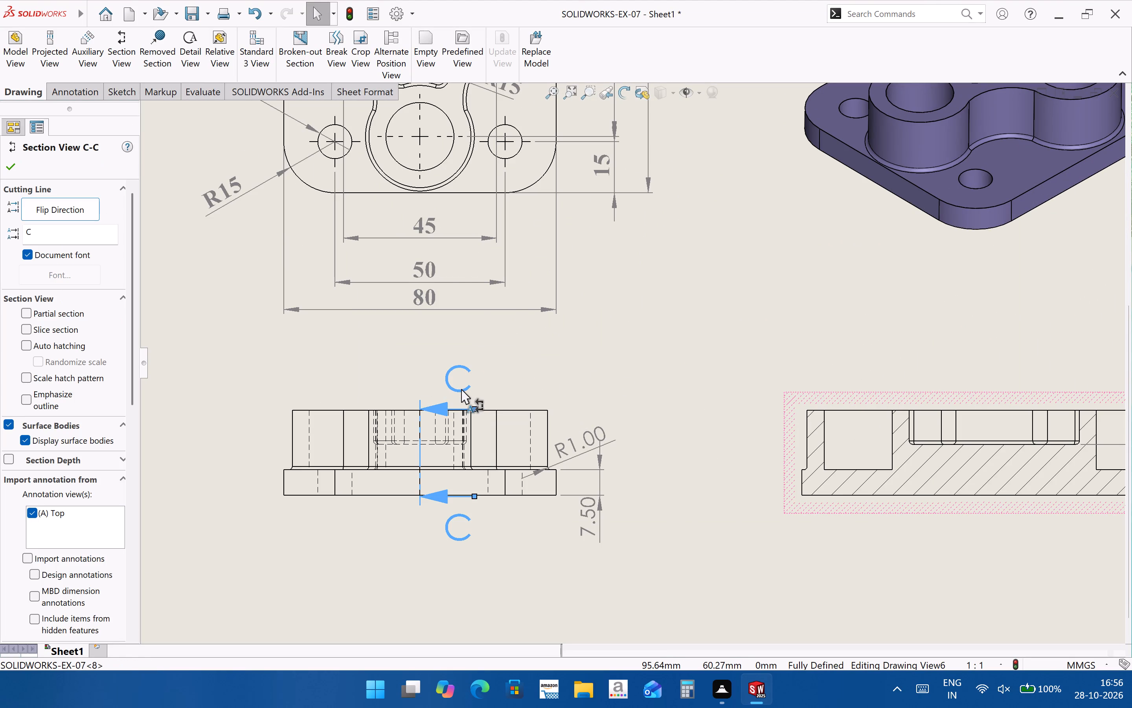
key("Delete")
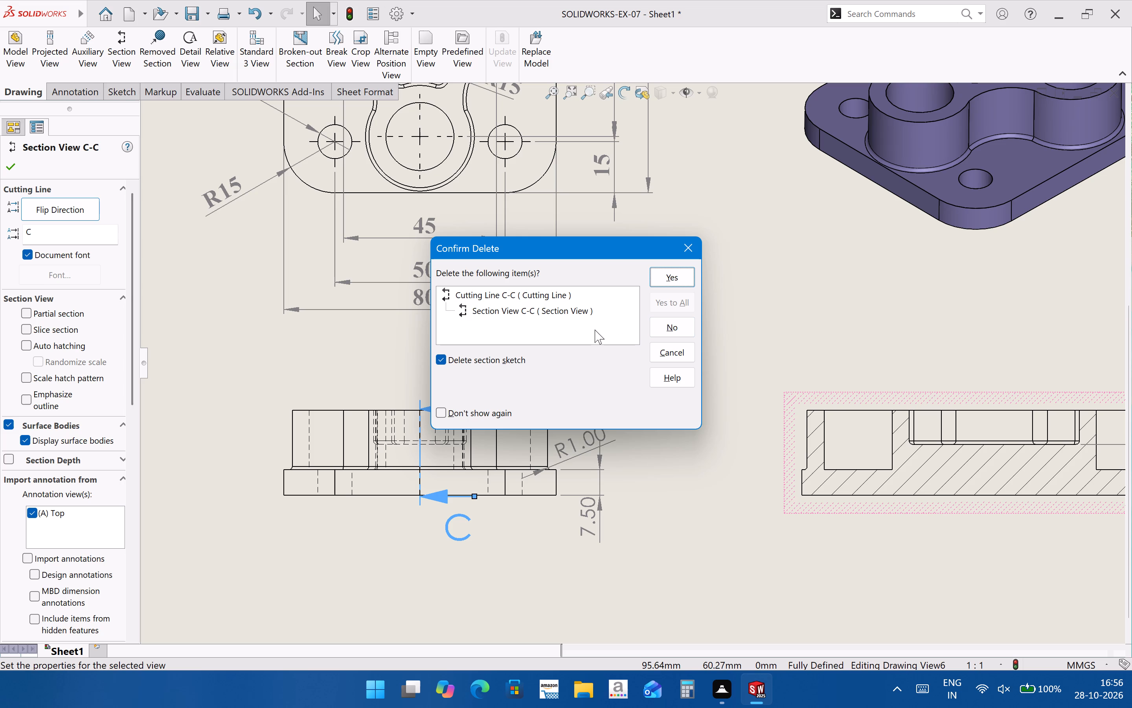
left_click(667, 273)
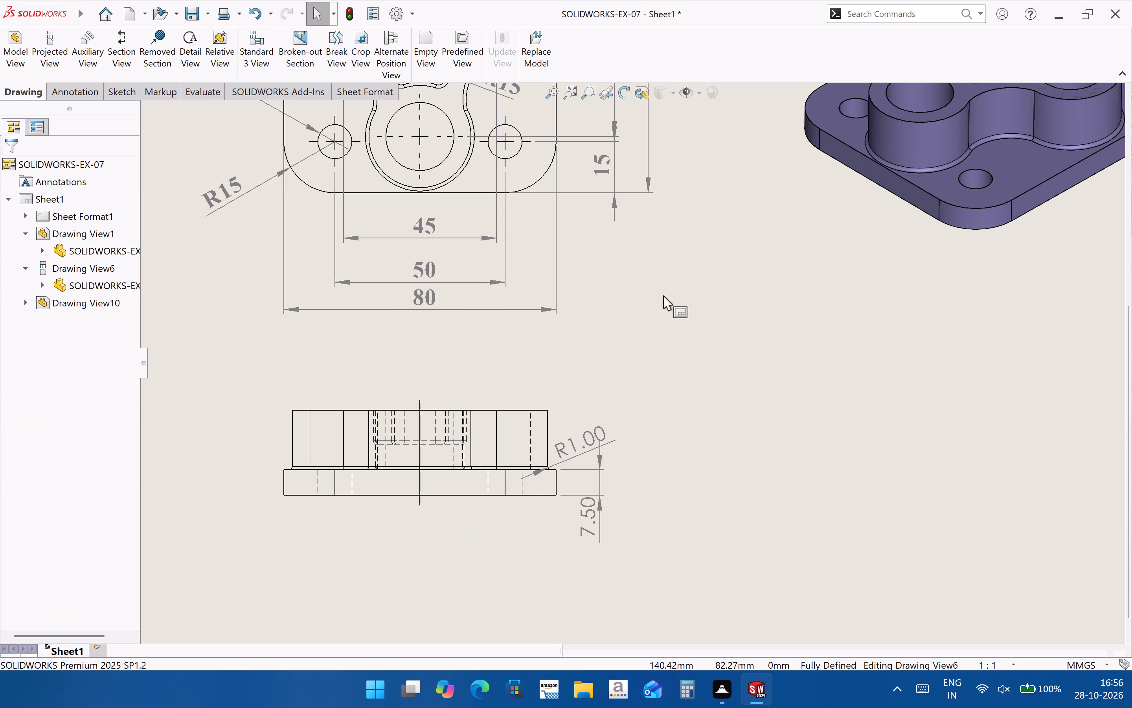
left_click(421, 458)
key("Delete")
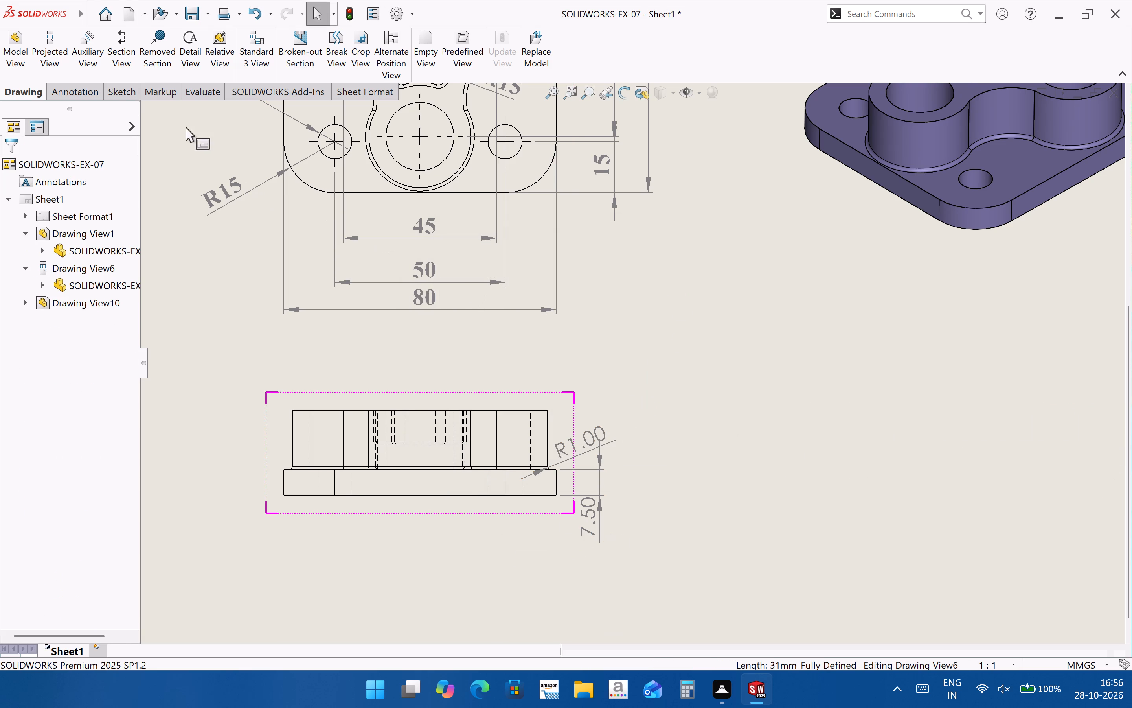
Start a new section view with a vertical cutting line through the centre of the projected view.
left_click(127, 39)
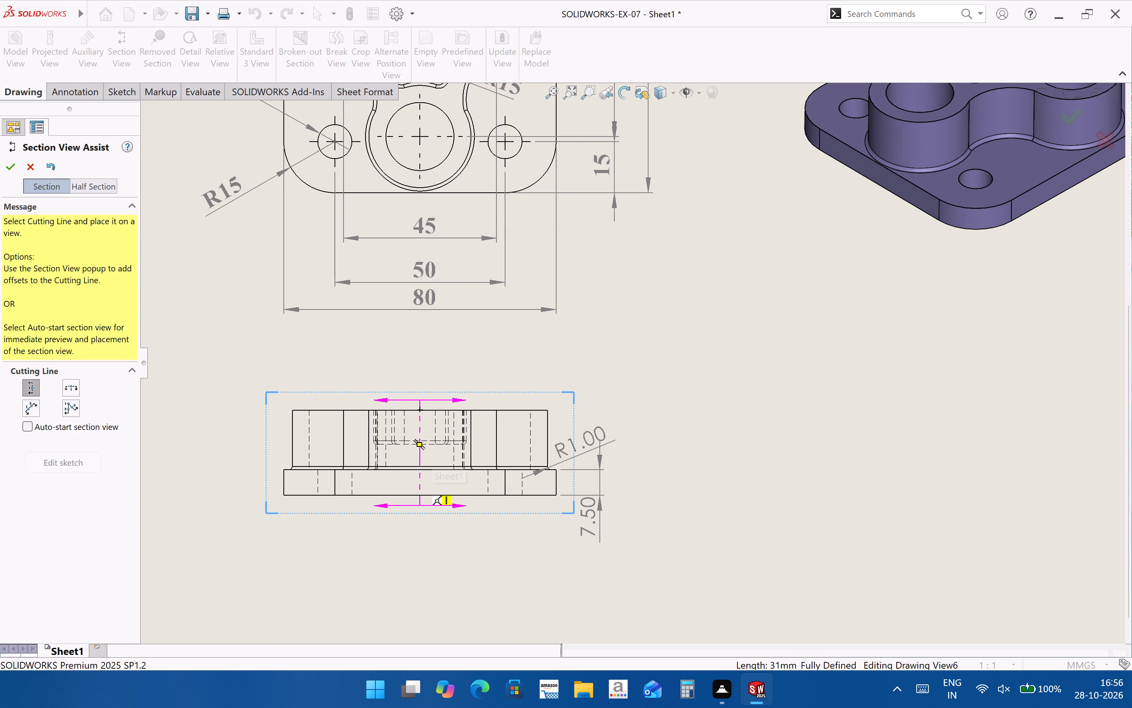
left_click(421, 549)
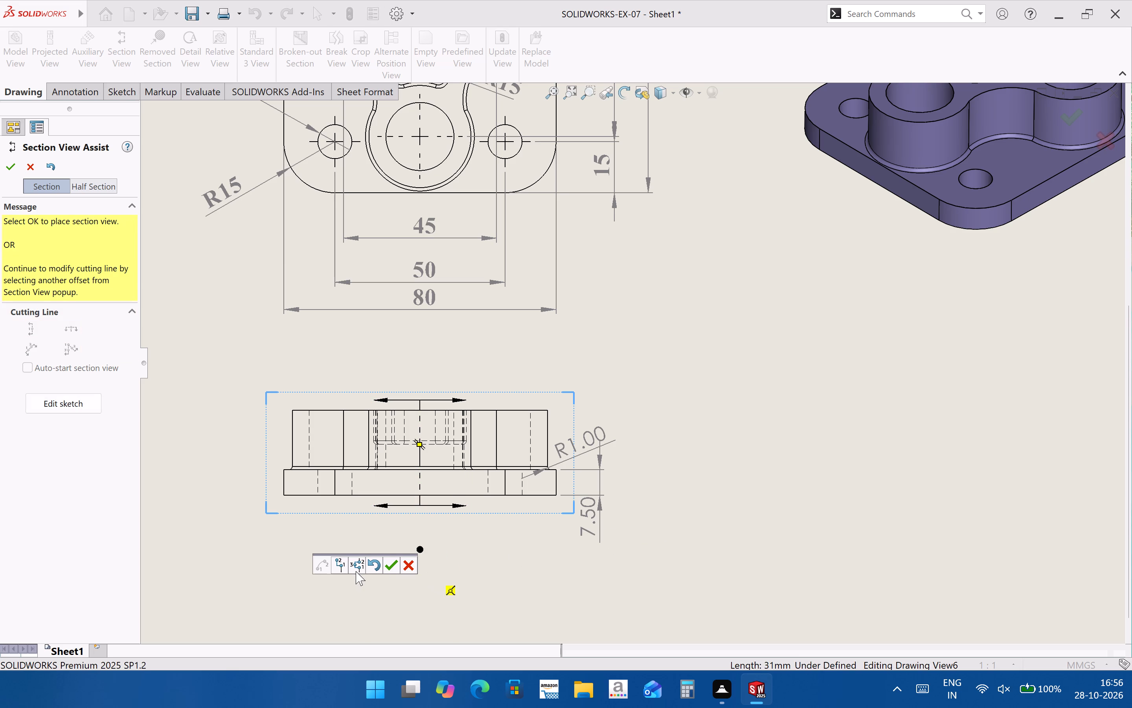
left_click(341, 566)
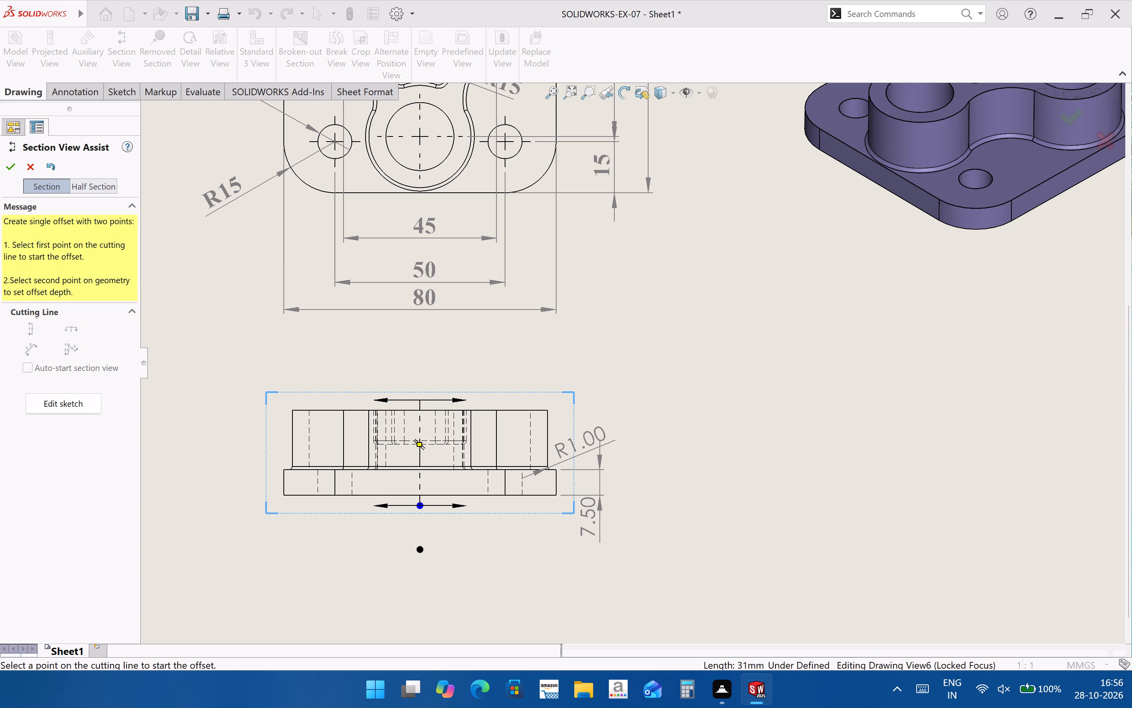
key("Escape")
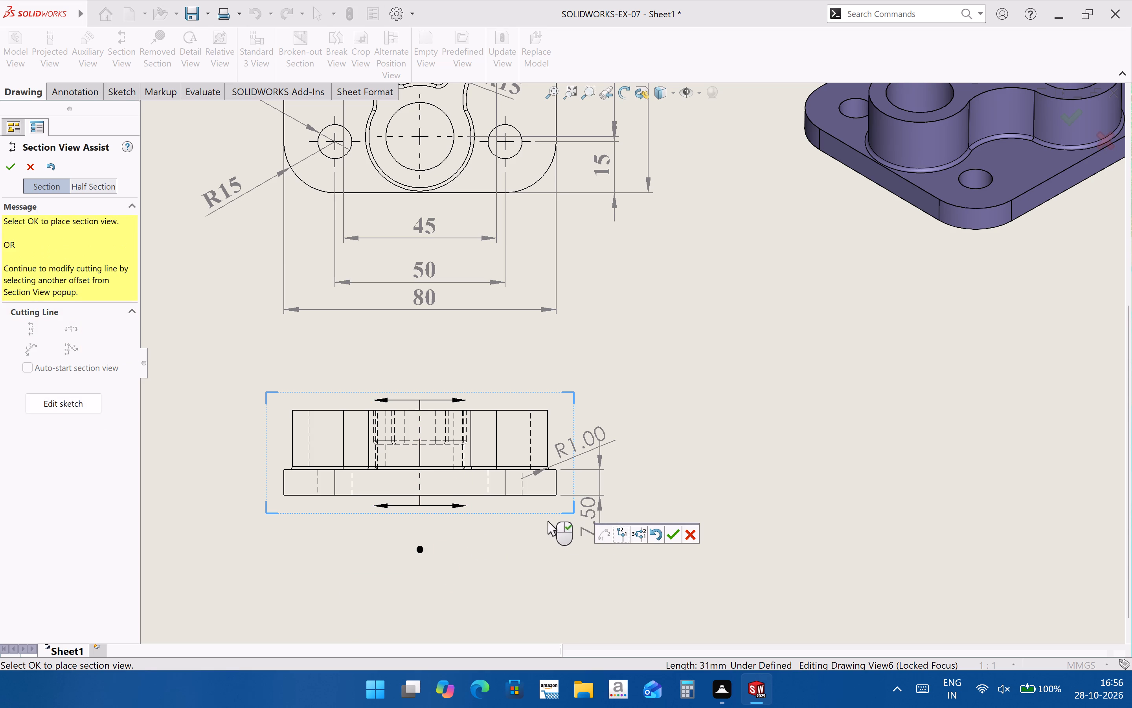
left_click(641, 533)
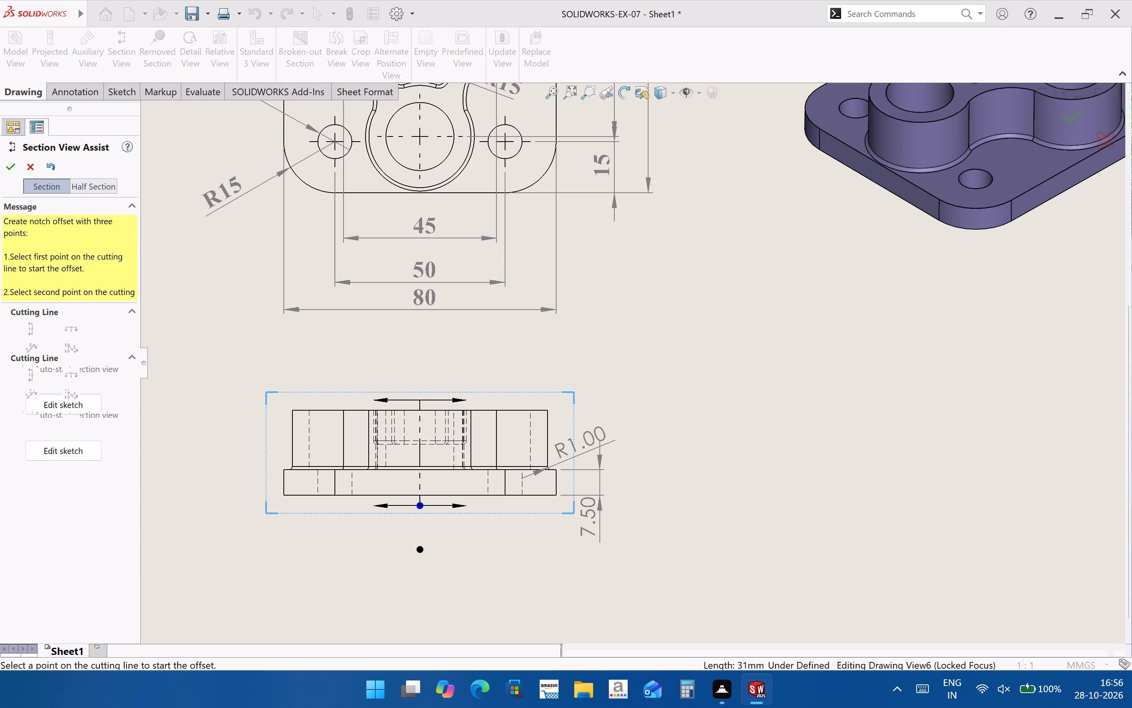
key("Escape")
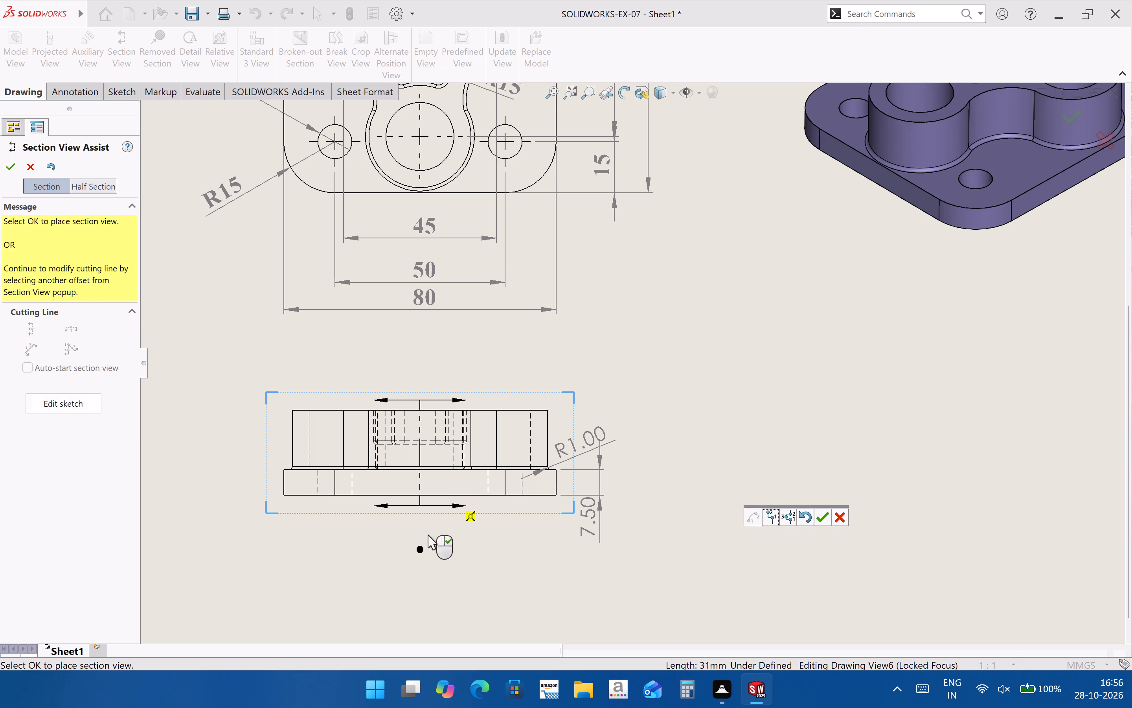
Accept the straight cutting line and place section view E-E beside the projected view, beneath the isometric view.
left_click(819, 515)
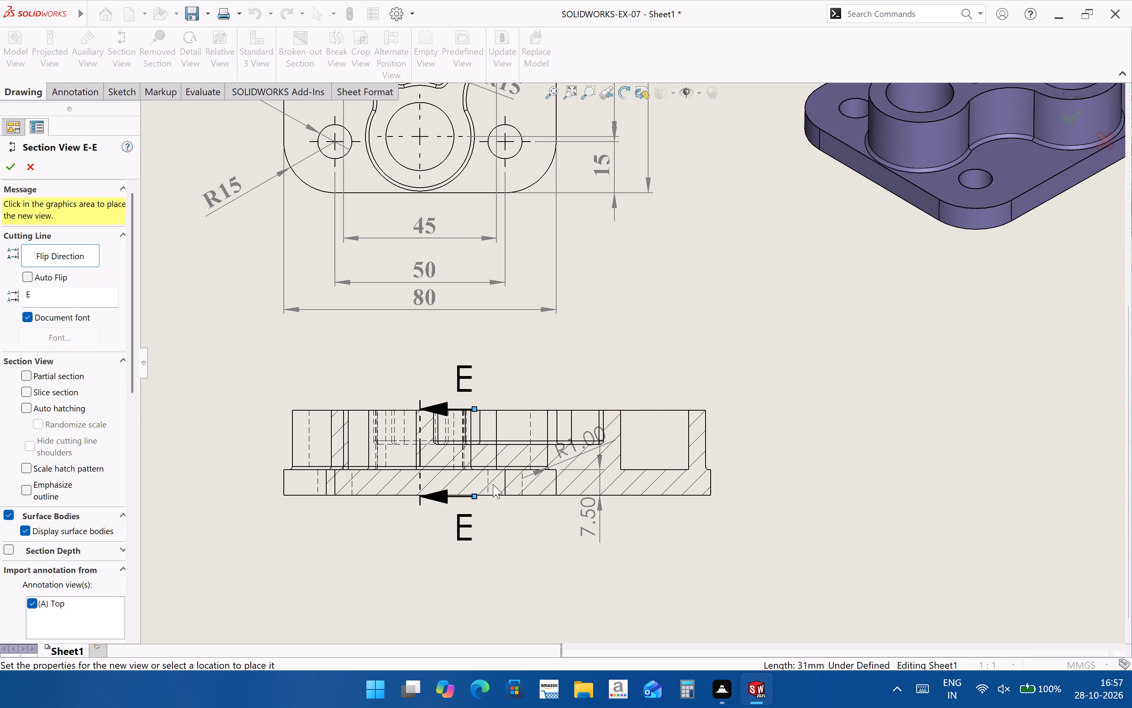
left_click(926, 475)
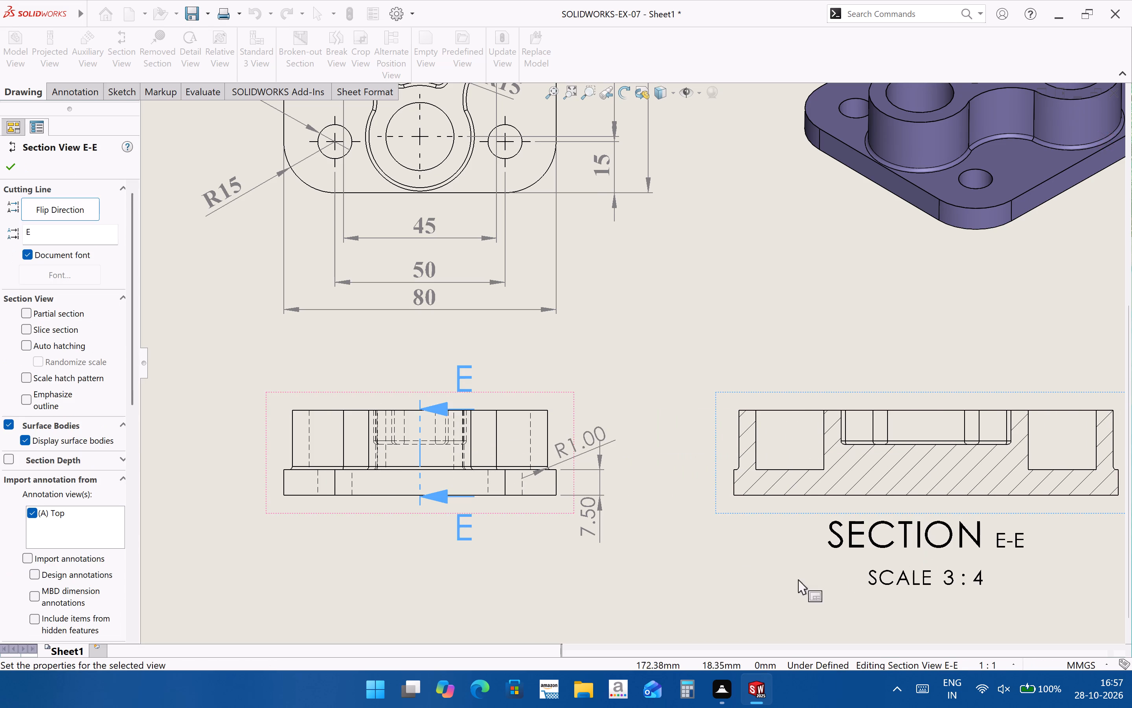
scroll(722, 551, "up", 2)
scroll(788, 542, "down", 2)
left_click(789, 541)
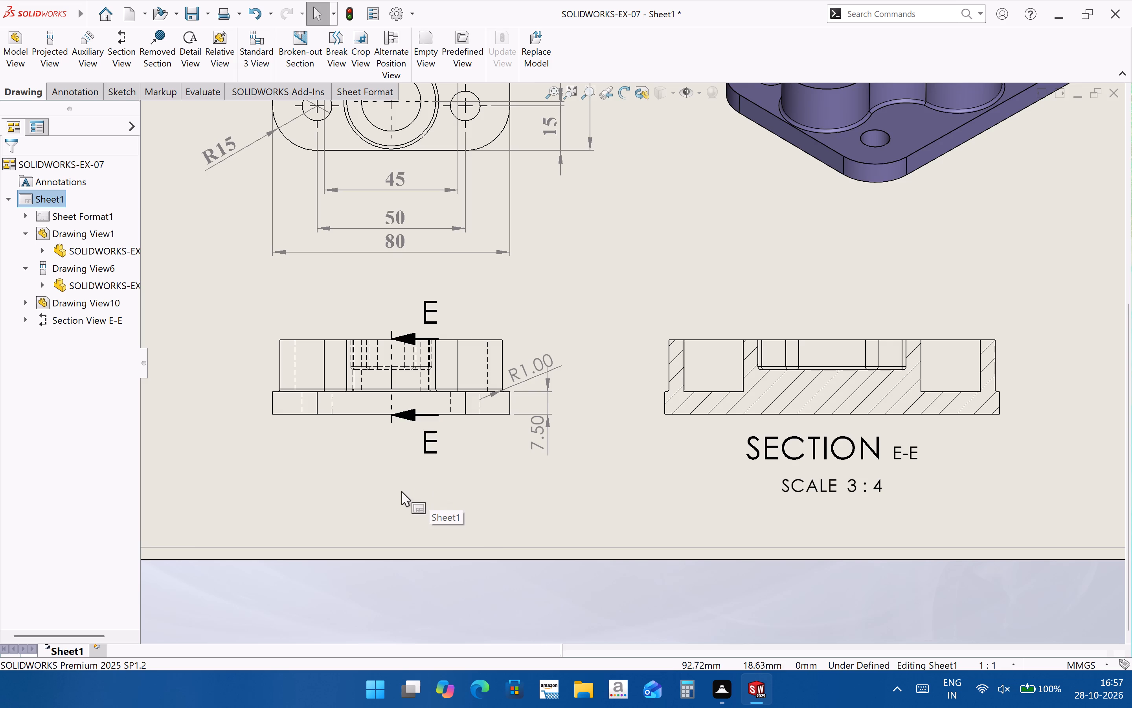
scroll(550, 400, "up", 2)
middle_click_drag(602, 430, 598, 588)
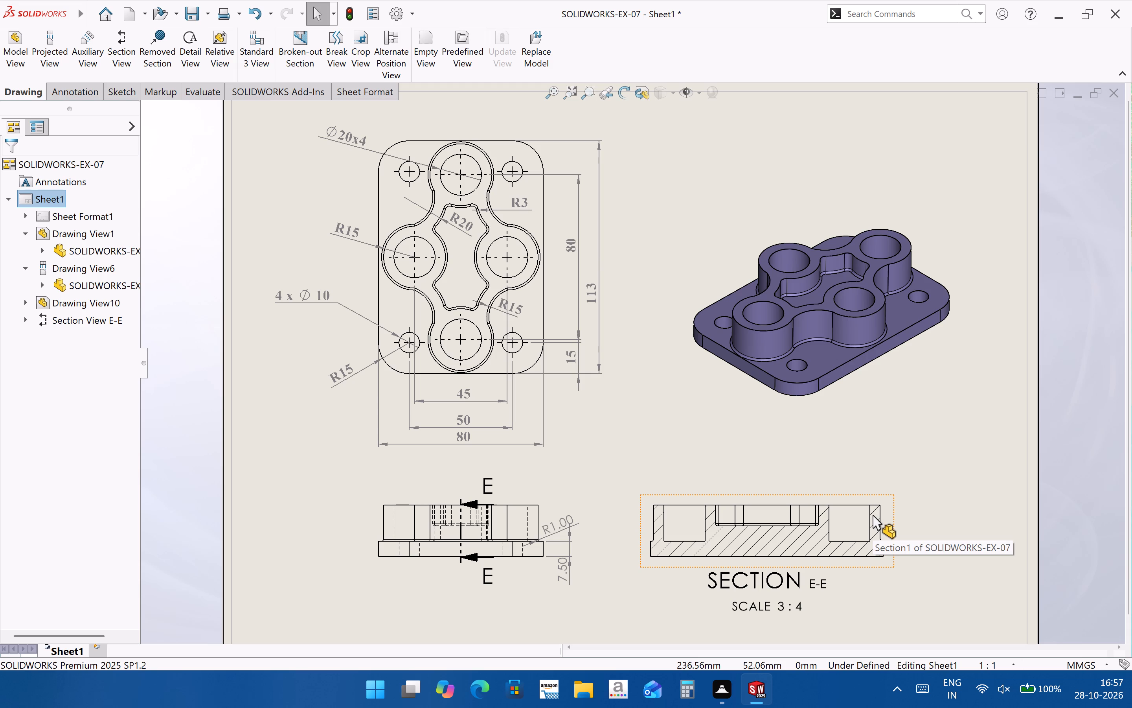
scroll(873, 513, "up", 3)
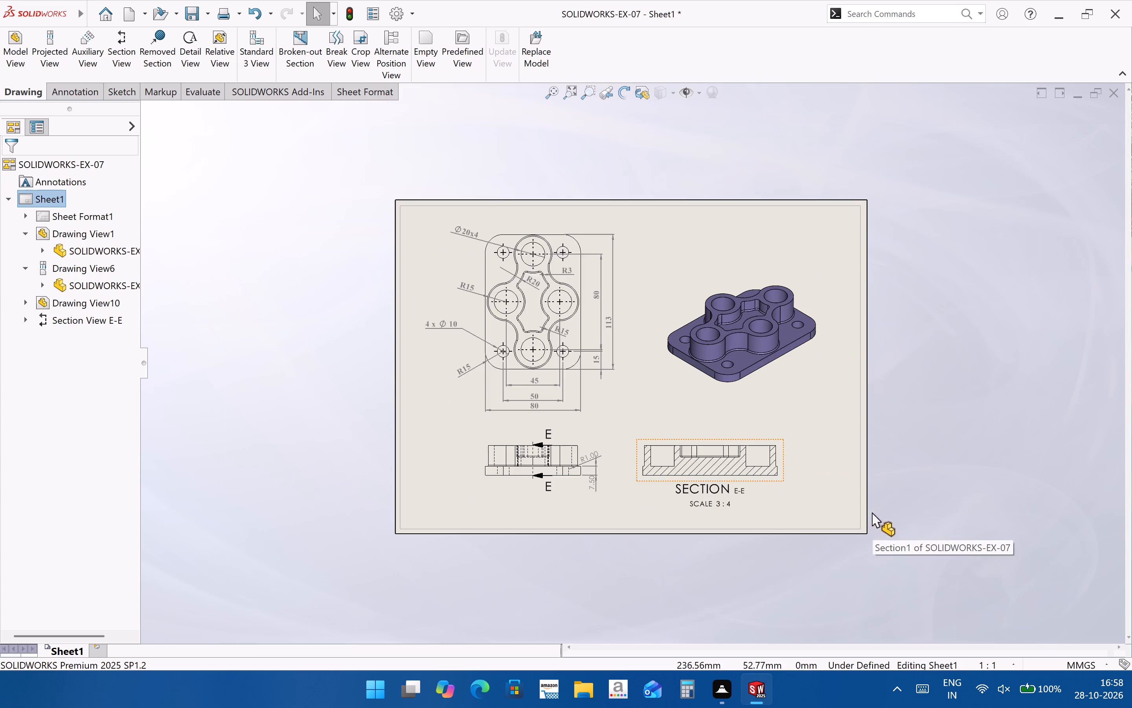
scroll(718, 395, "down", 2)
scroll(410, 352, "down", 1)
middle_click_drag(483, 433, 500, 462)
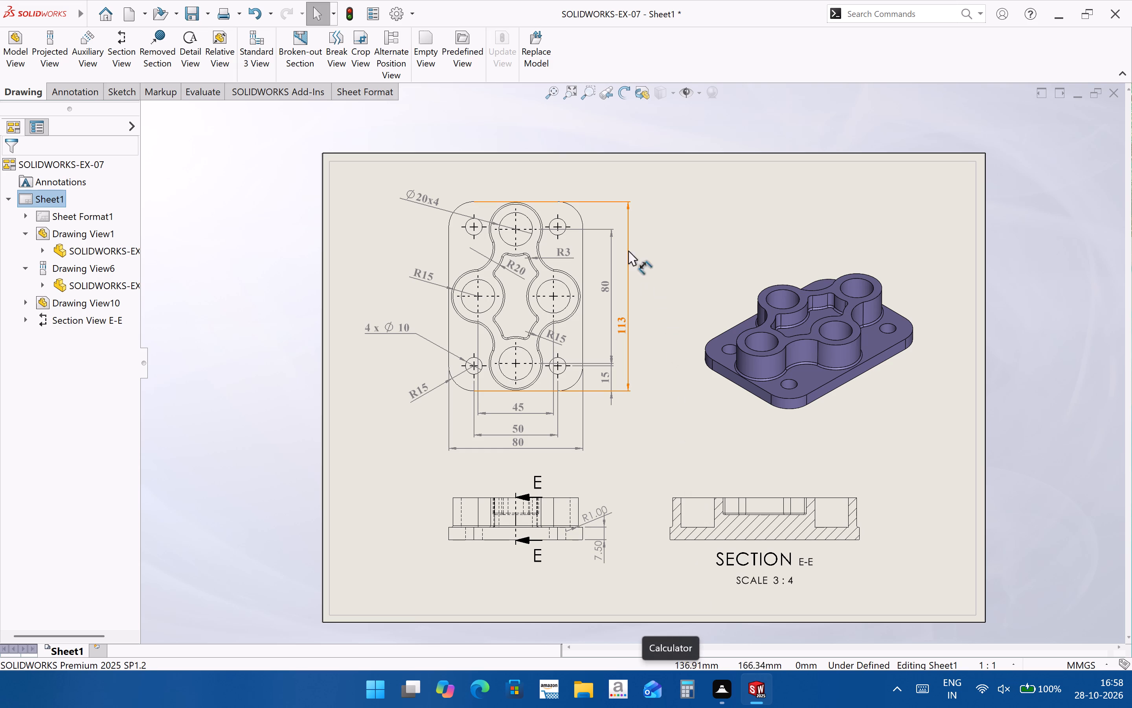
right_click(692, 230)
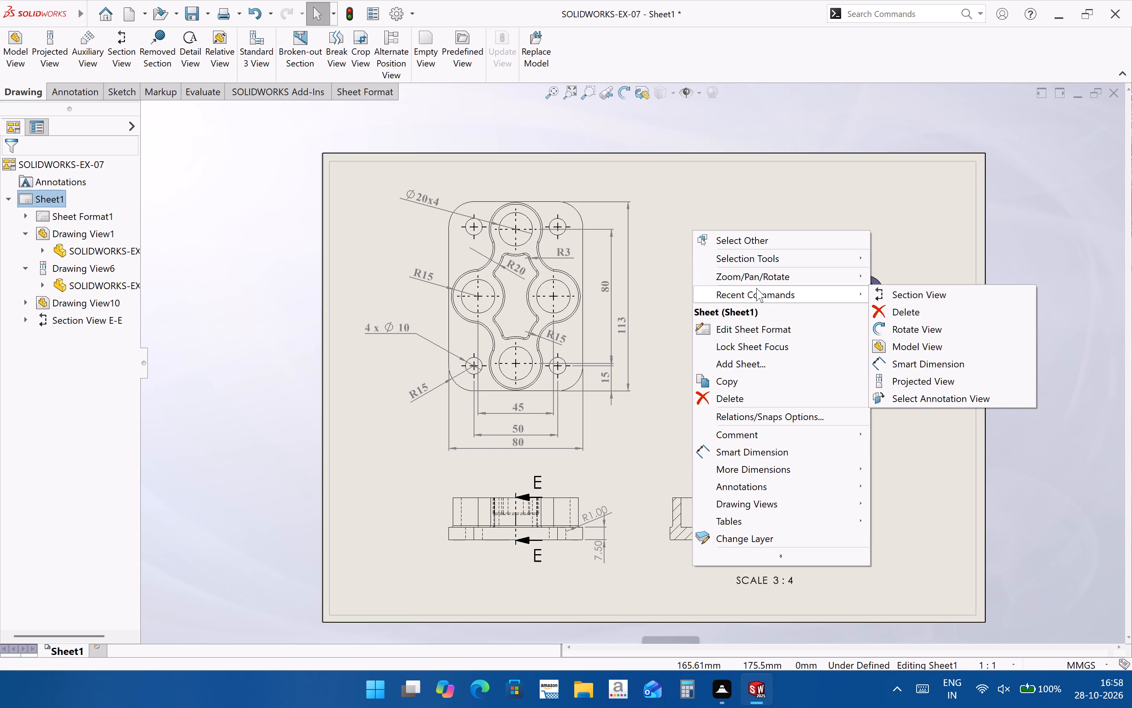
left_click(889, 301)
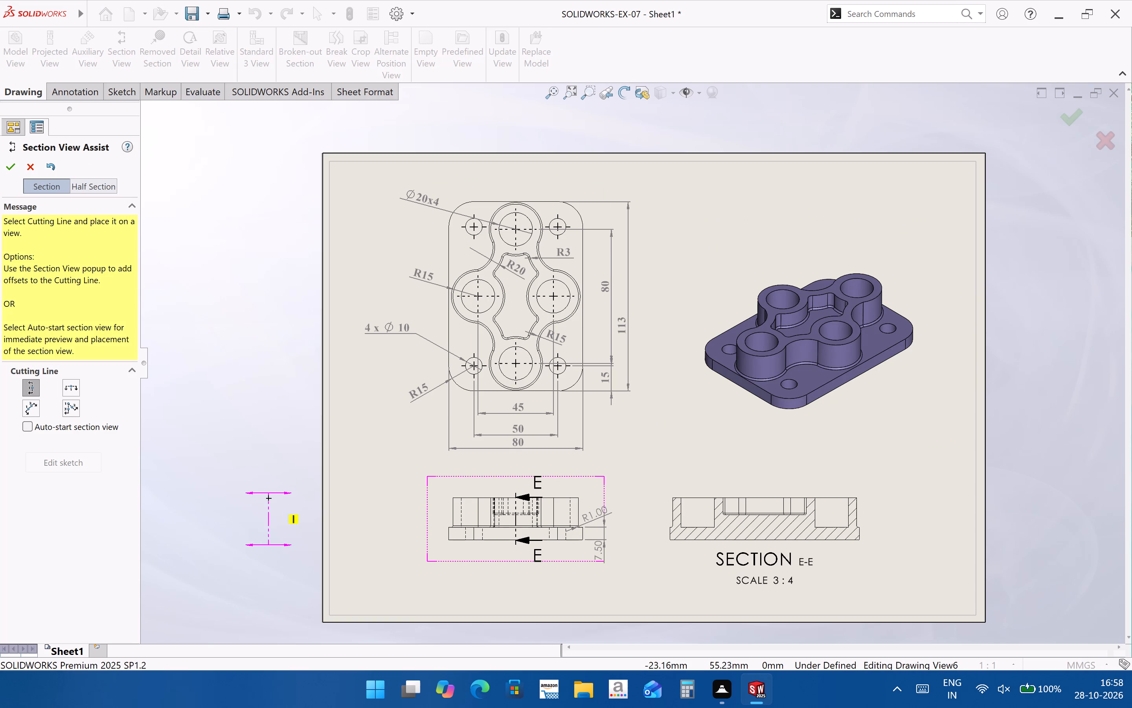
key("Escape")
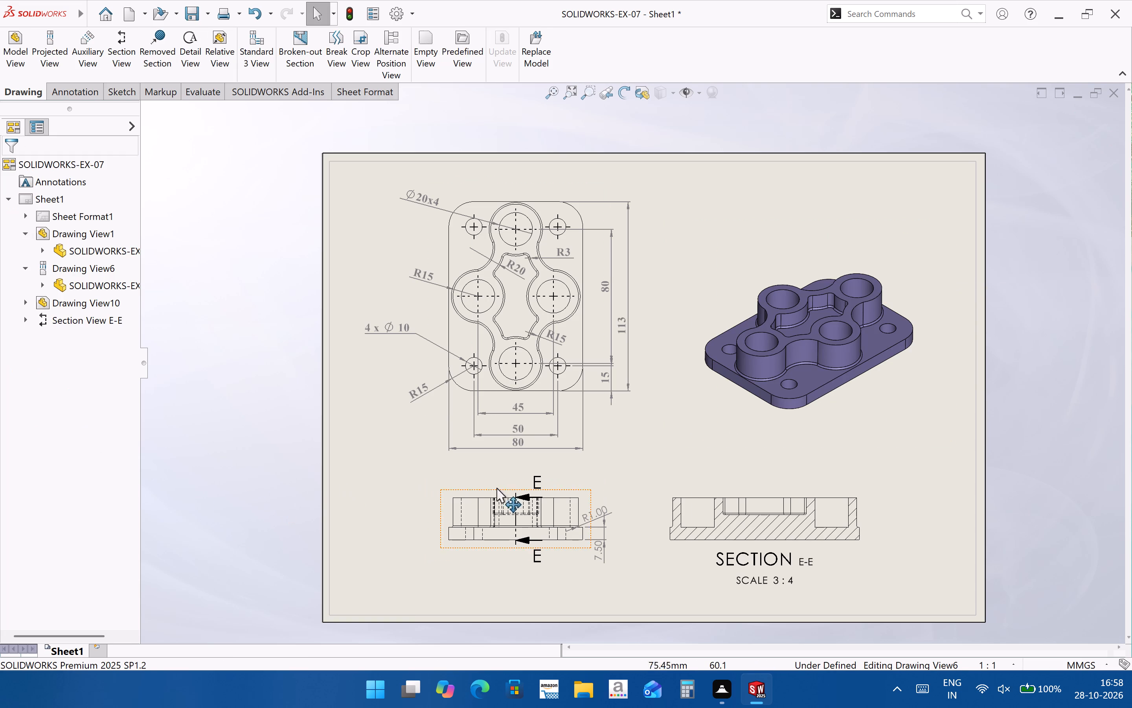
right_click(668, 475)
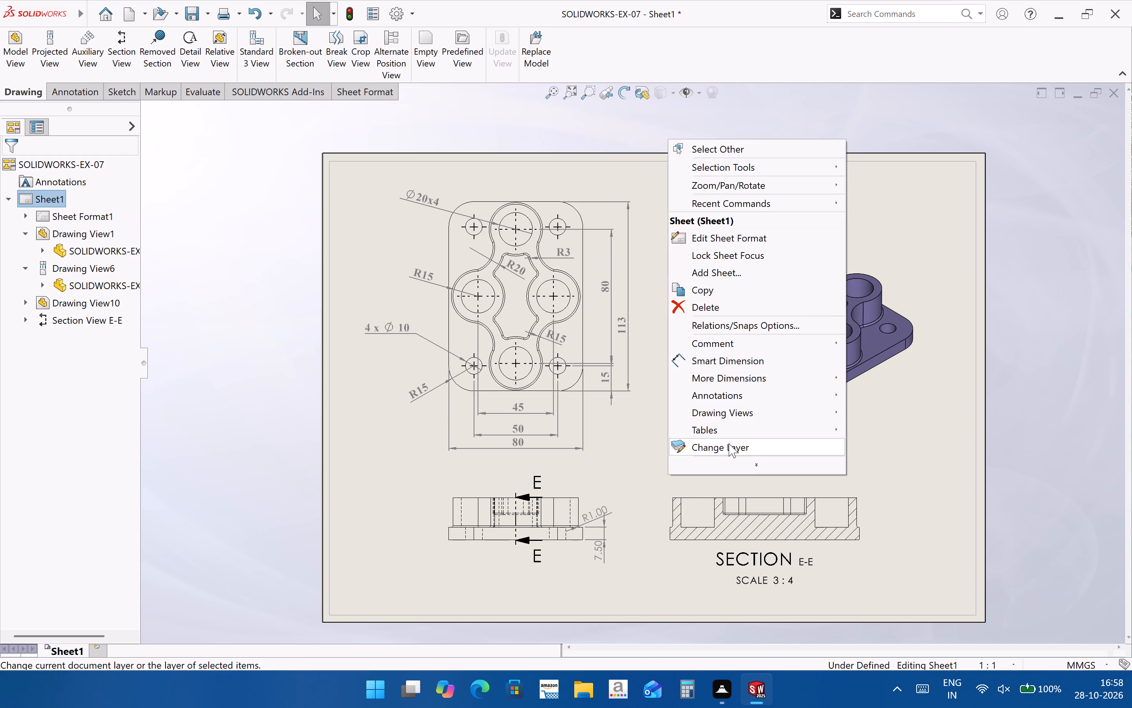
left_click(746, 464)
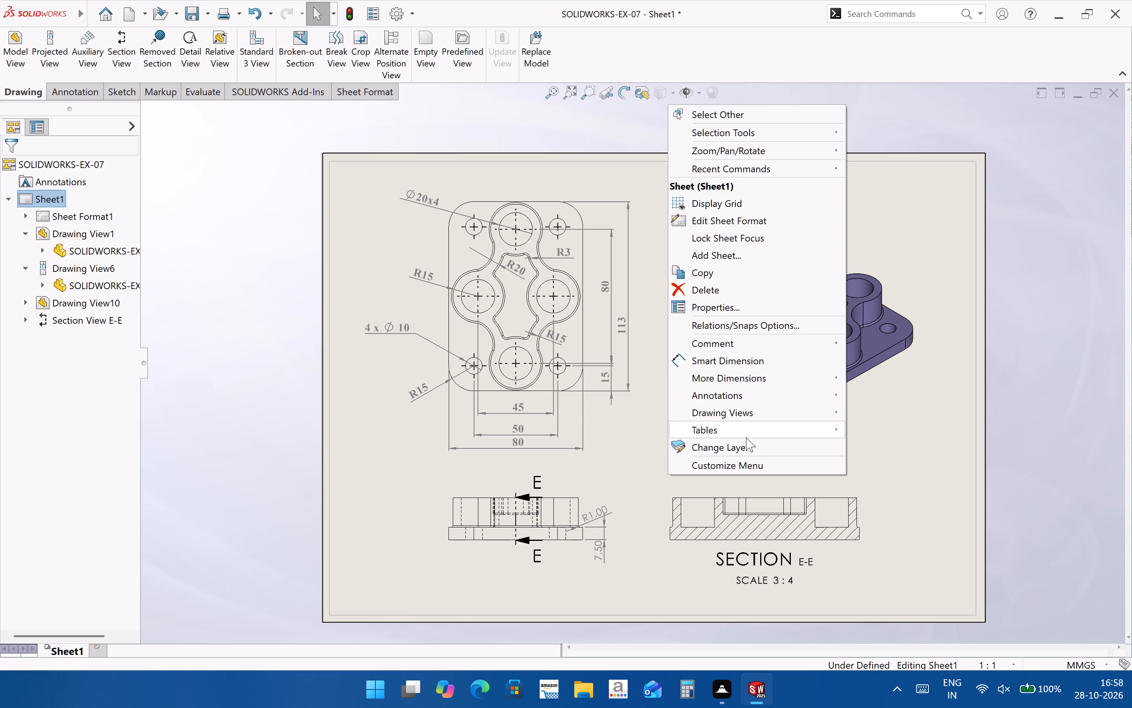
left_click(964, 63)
Search the commands for "line for" and display the Line Format tools.
left_click(884, 8)
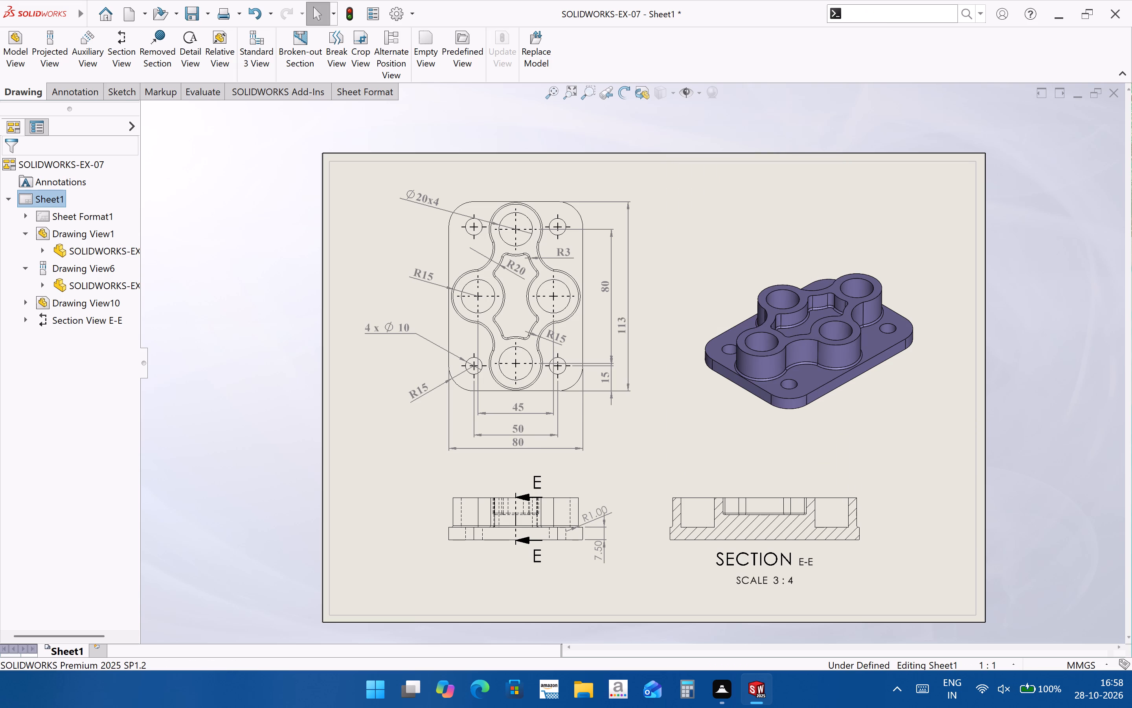
type("line")
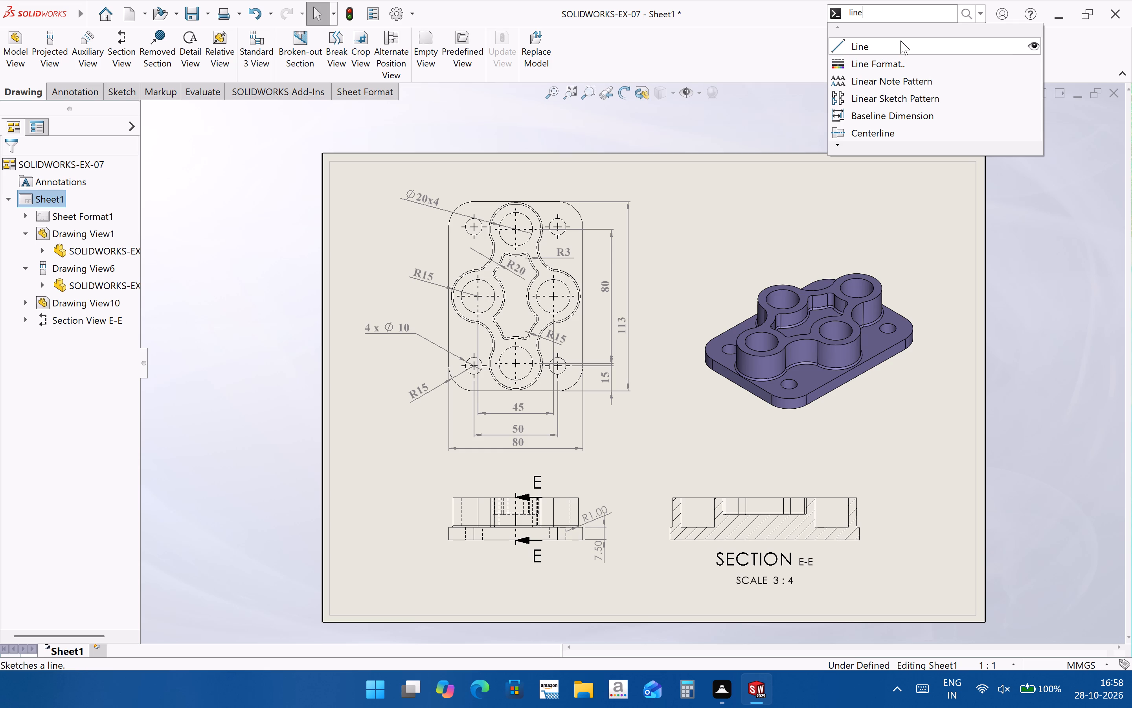
key("space")
type("for")
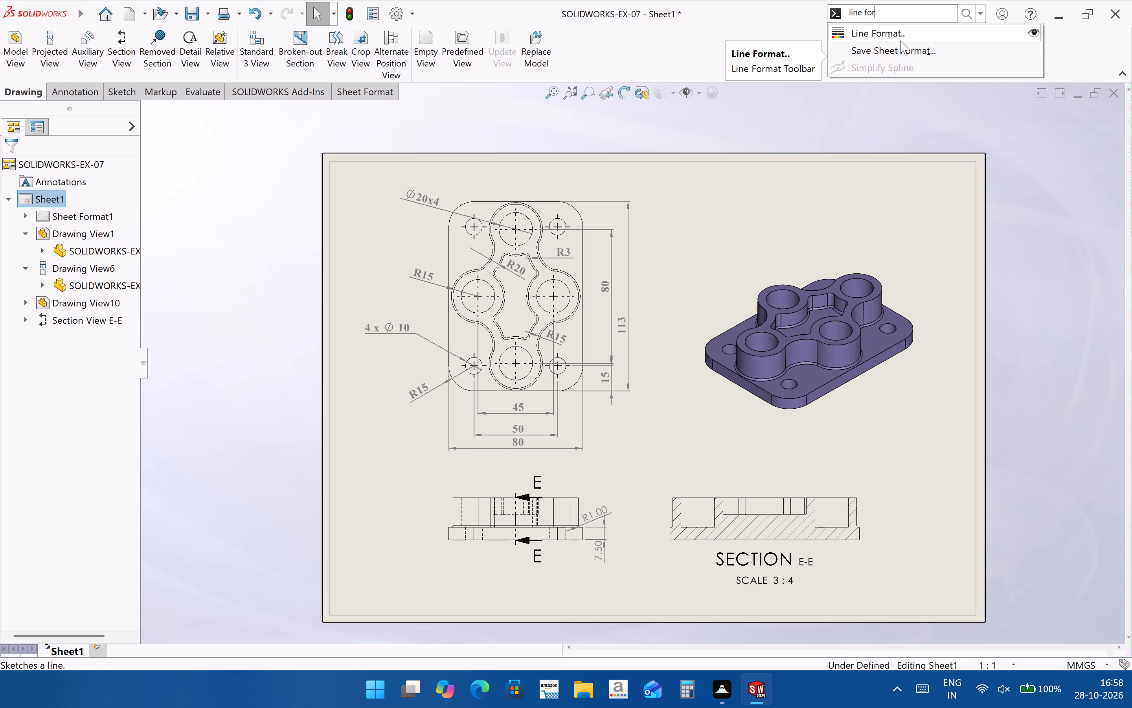
left_click(900, 41)
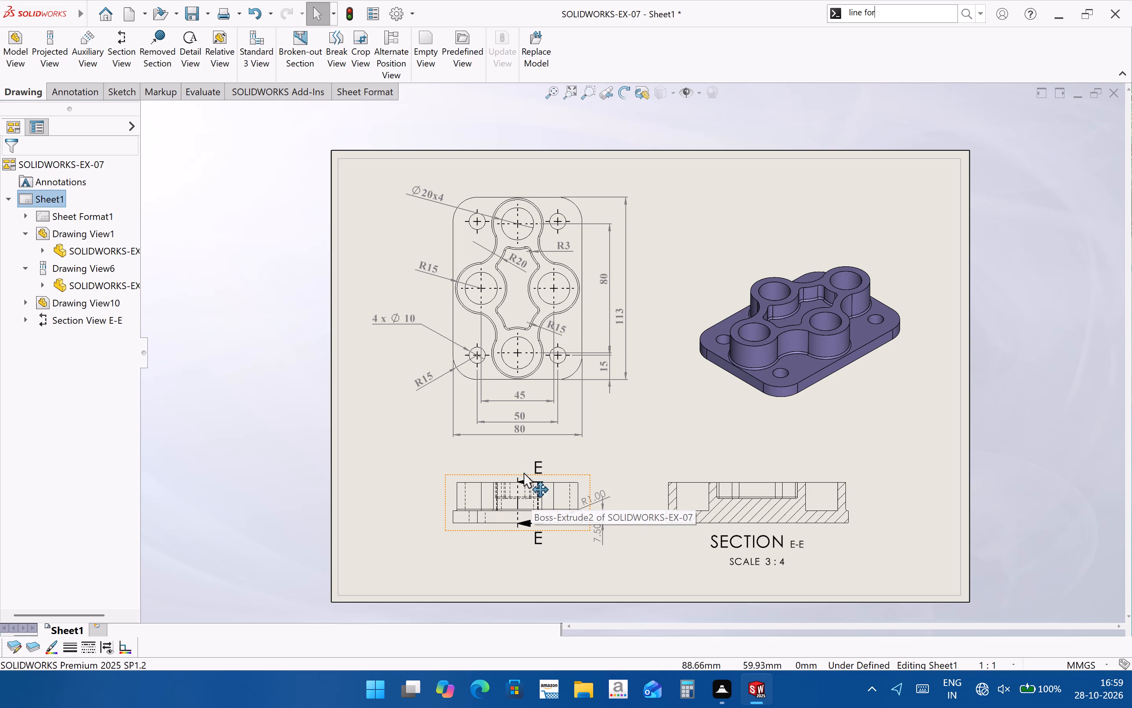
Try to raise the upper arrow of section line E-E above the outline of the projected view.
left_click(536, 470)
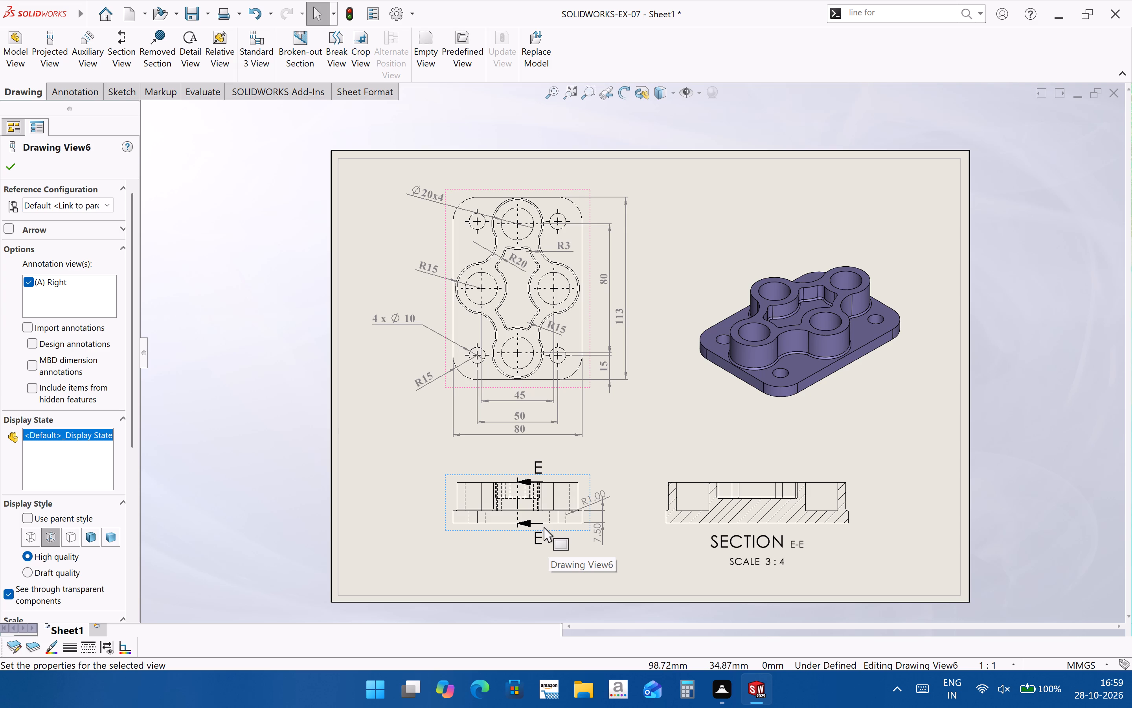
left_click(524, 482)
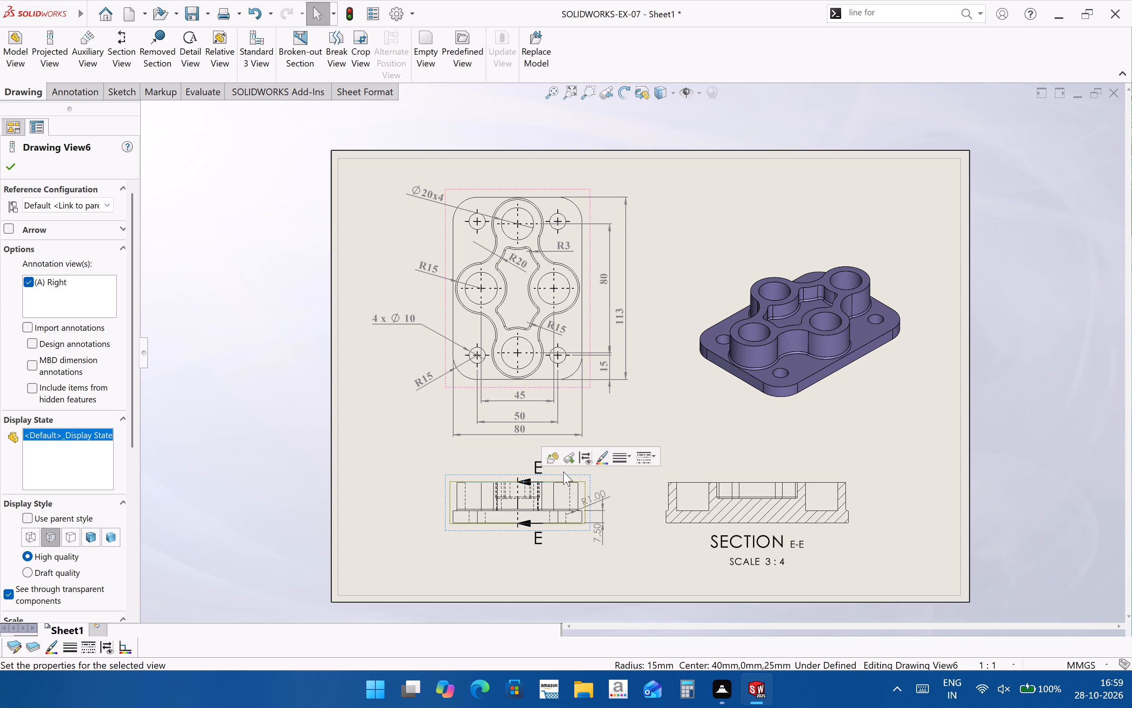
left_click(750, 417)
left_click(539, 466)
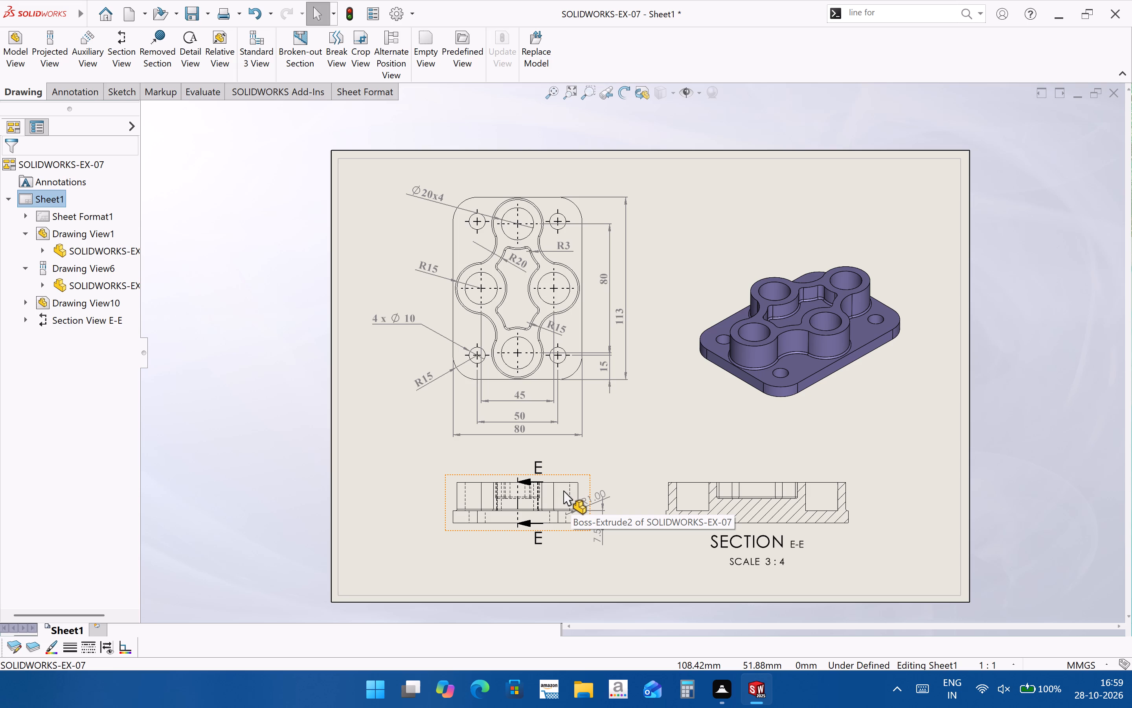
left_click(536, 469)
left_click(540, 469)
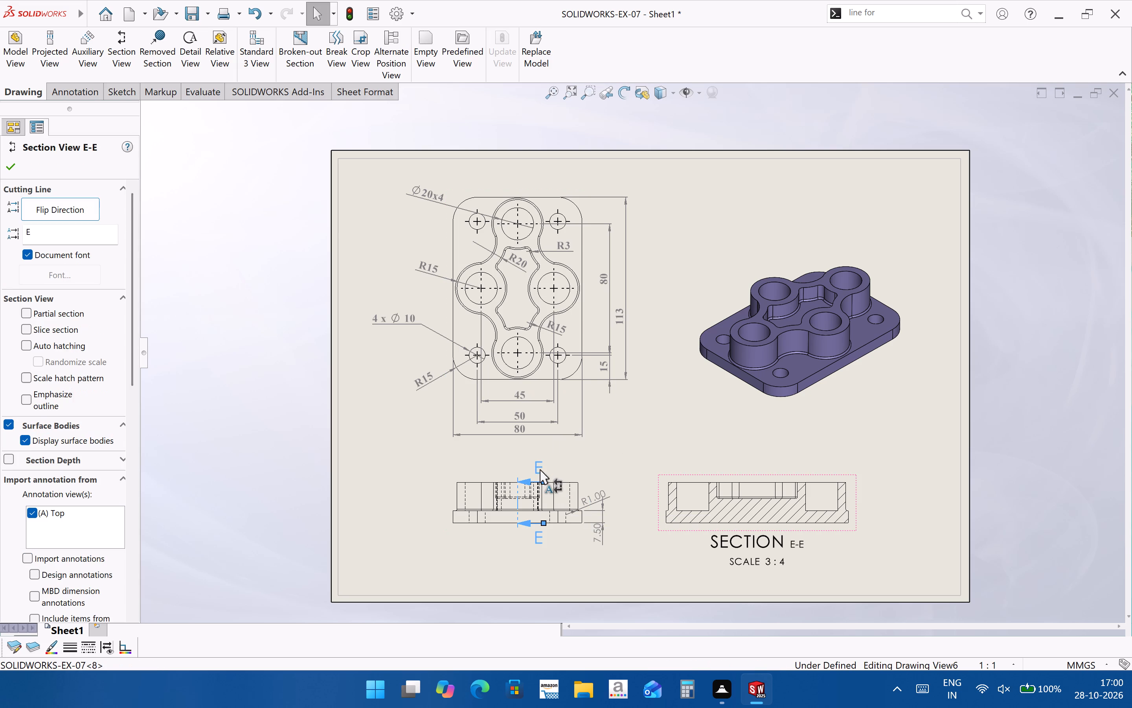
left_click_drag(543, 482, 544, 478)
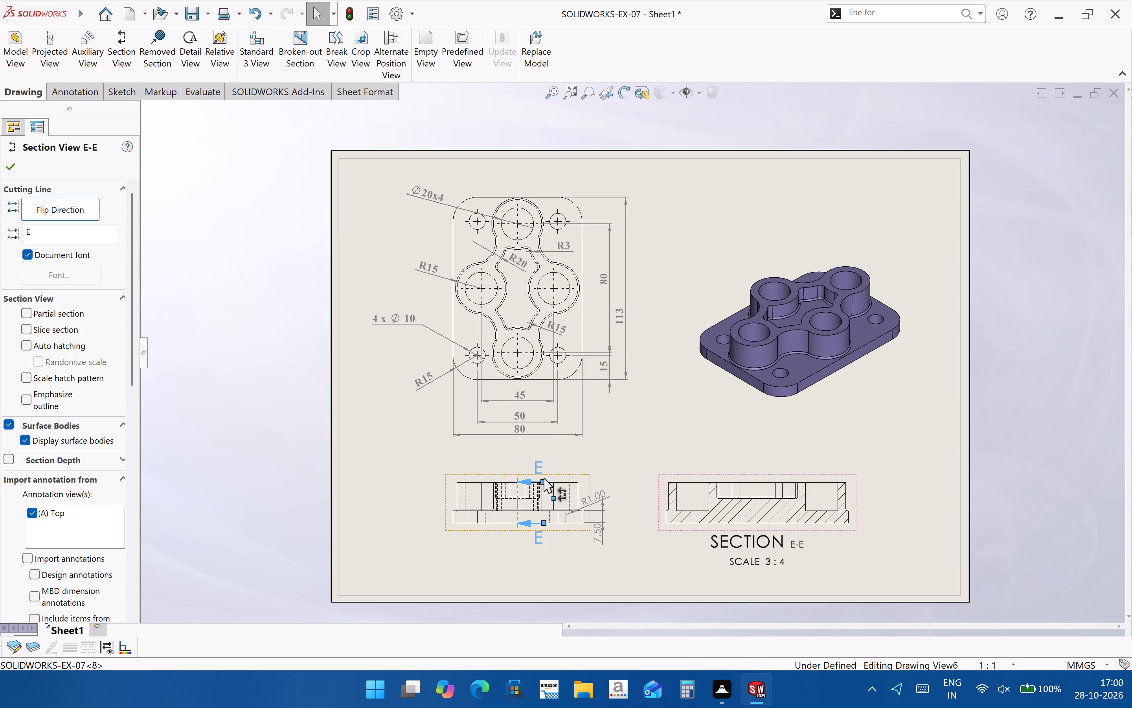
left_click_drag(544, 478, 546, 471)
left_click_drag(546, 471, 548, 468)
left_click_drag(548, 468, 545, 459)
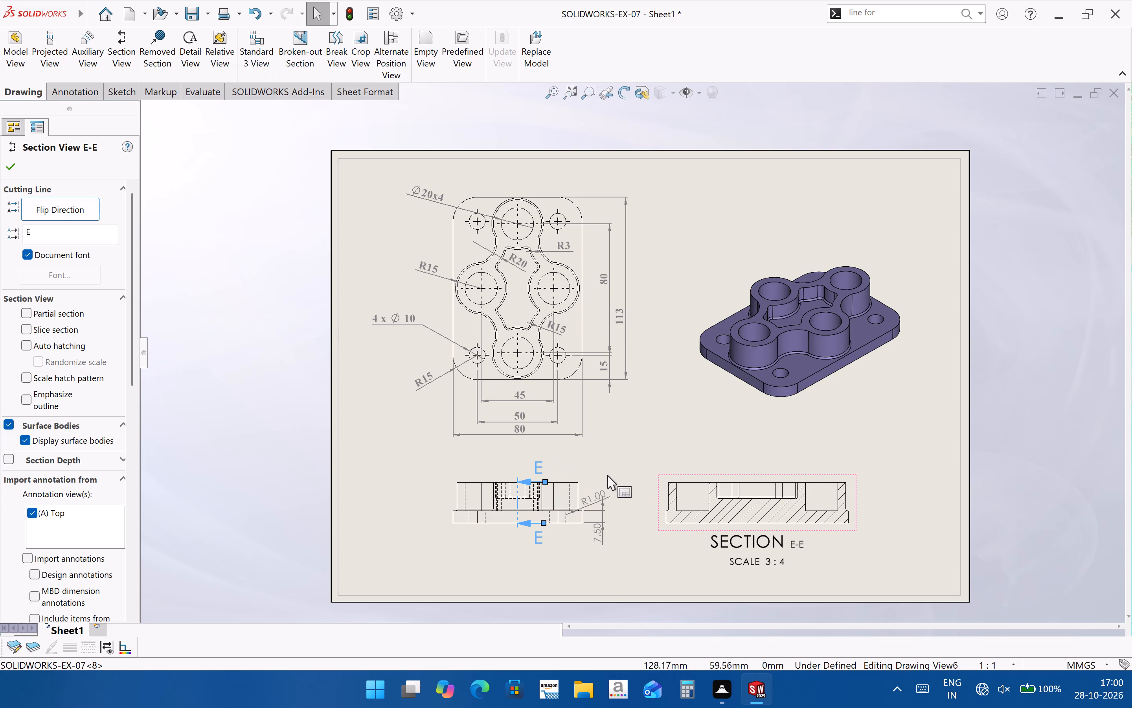
Nudge the upper arrow end and E label of section line E-E slightly outward from the cutting line.
left_click(608, 475)
left_click(540, 477)
scroll(546, 483, "down", 4)
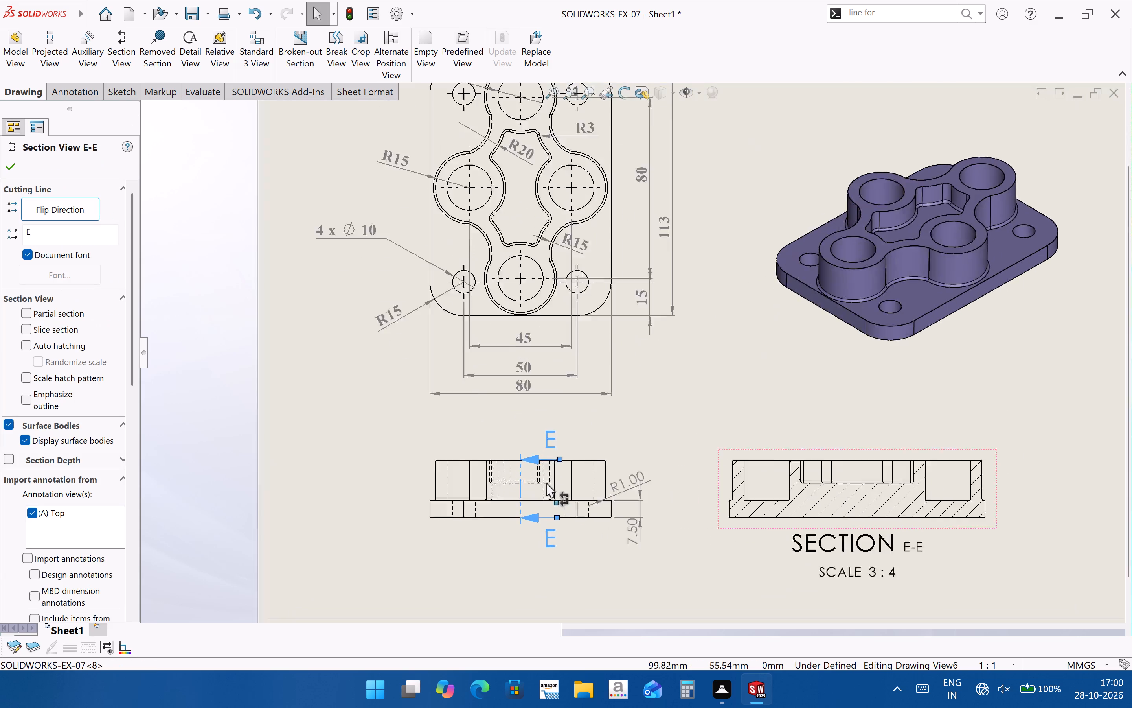
scroll(546, 483, "down", 1)
left_click(570, 513)
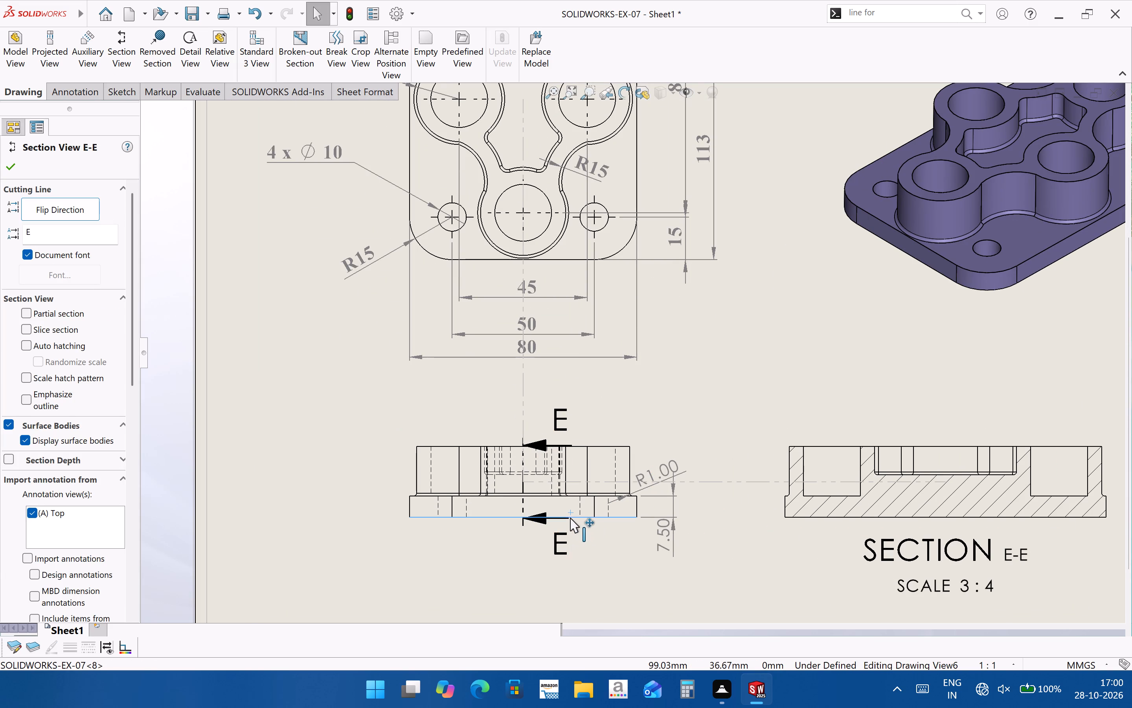
left_click(585, 540)
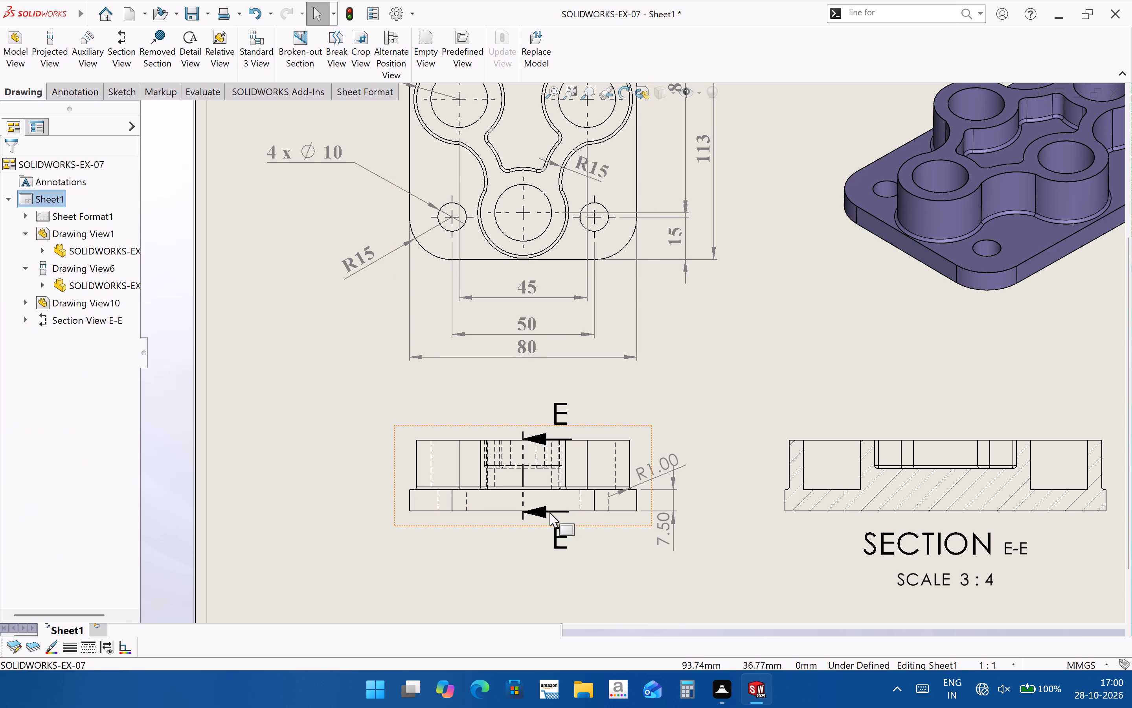
left_click(549, 513)
left_click(540, 513)
left_click(640, 568)
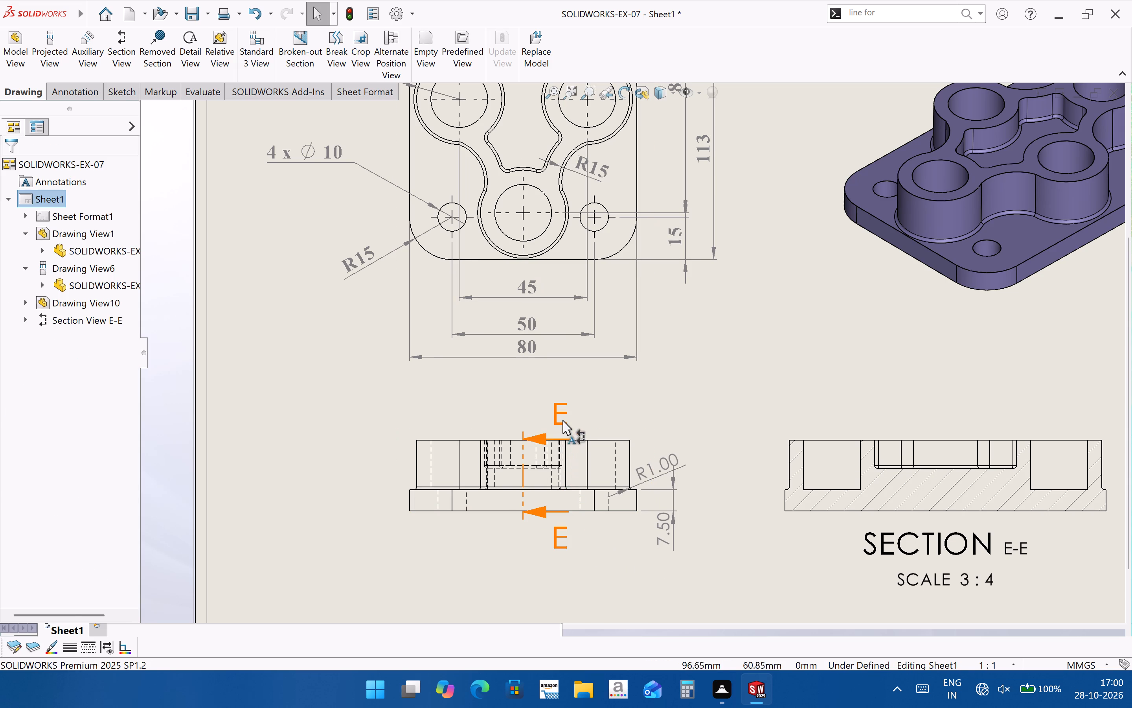
left_click(562, 420)
left_click_drag(573, 437, 572, 431)
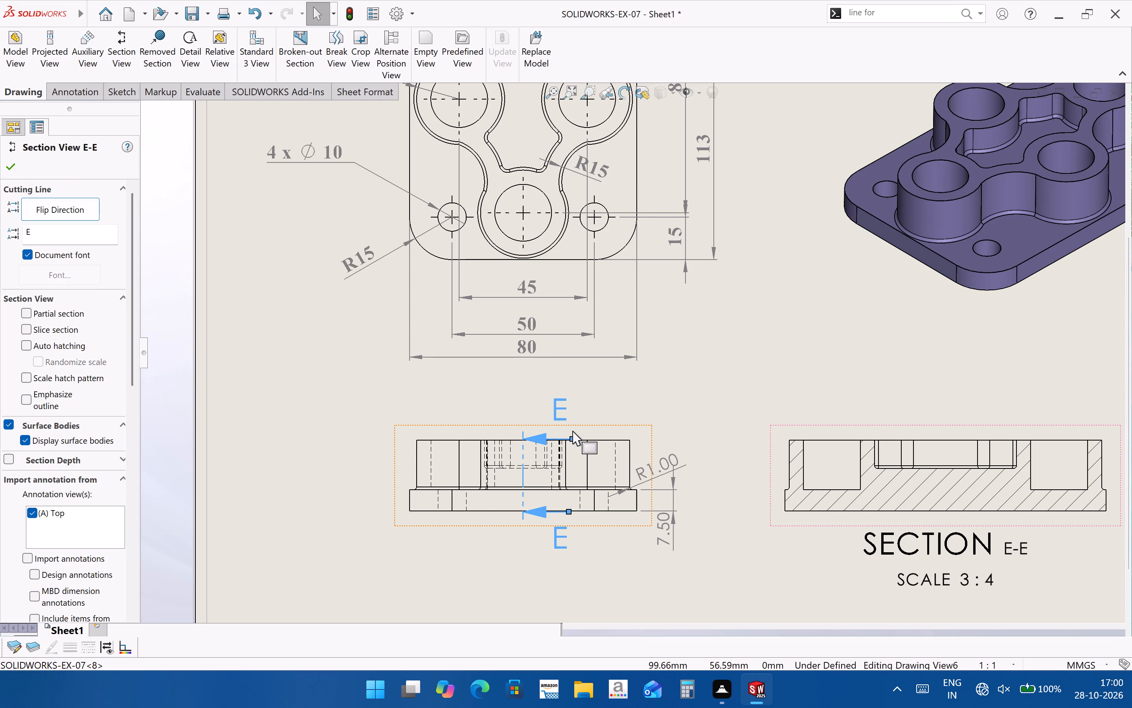
left_click_drag(572, 431, 576, 437)
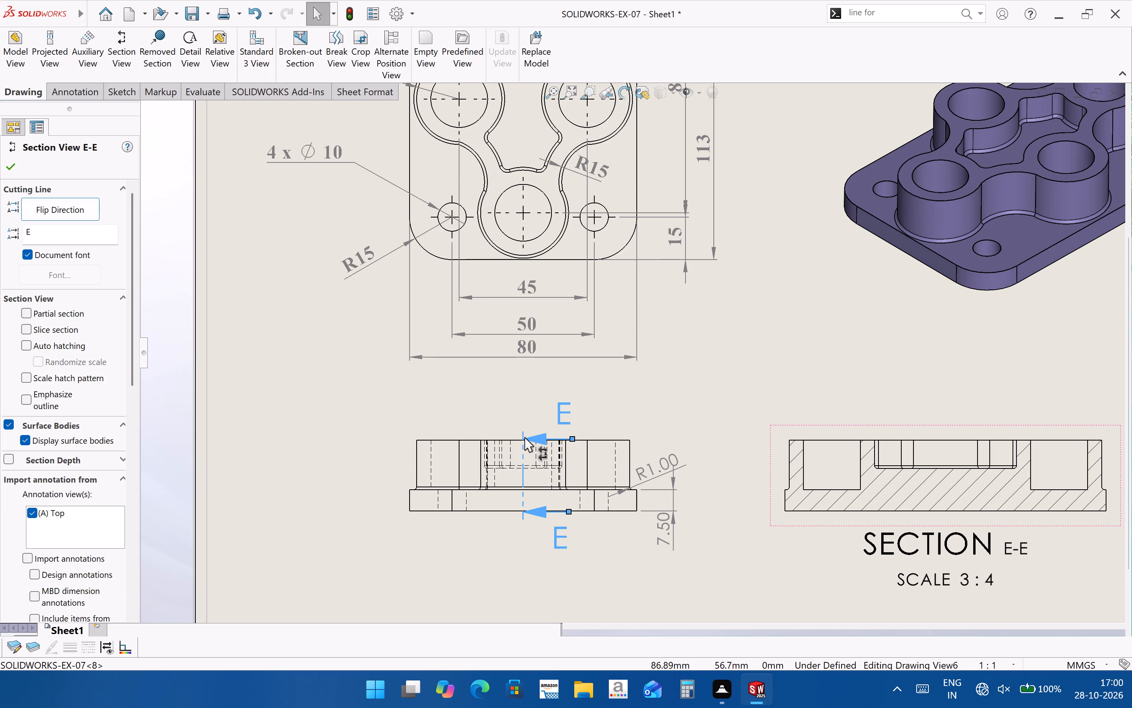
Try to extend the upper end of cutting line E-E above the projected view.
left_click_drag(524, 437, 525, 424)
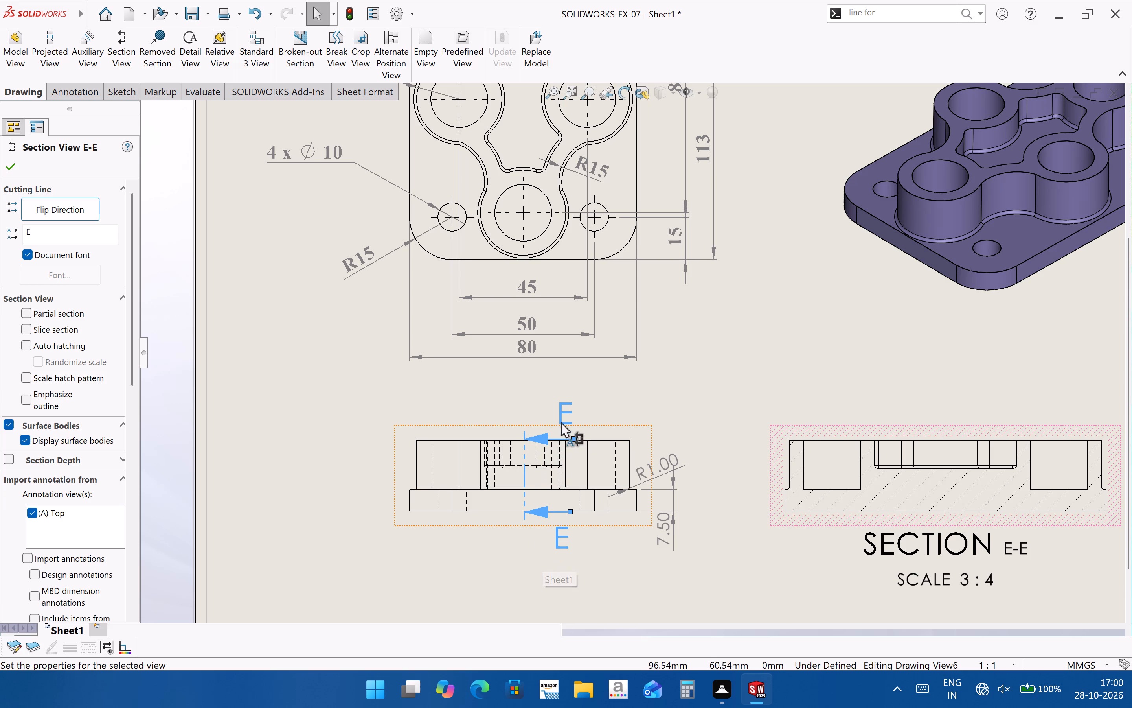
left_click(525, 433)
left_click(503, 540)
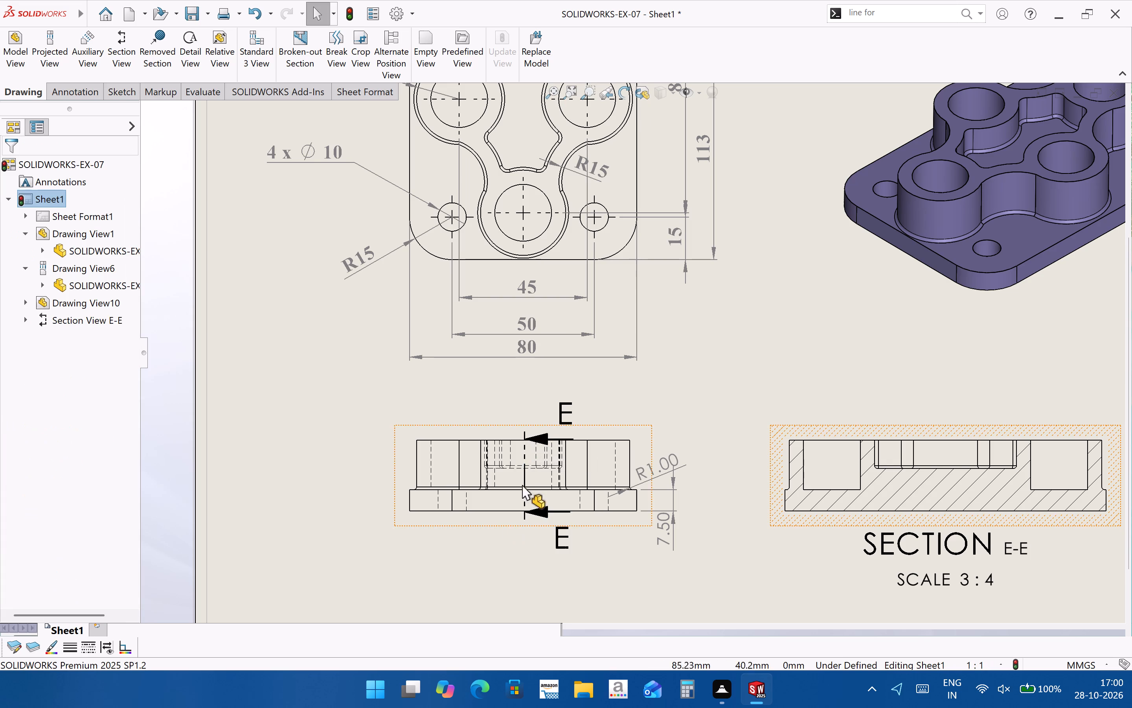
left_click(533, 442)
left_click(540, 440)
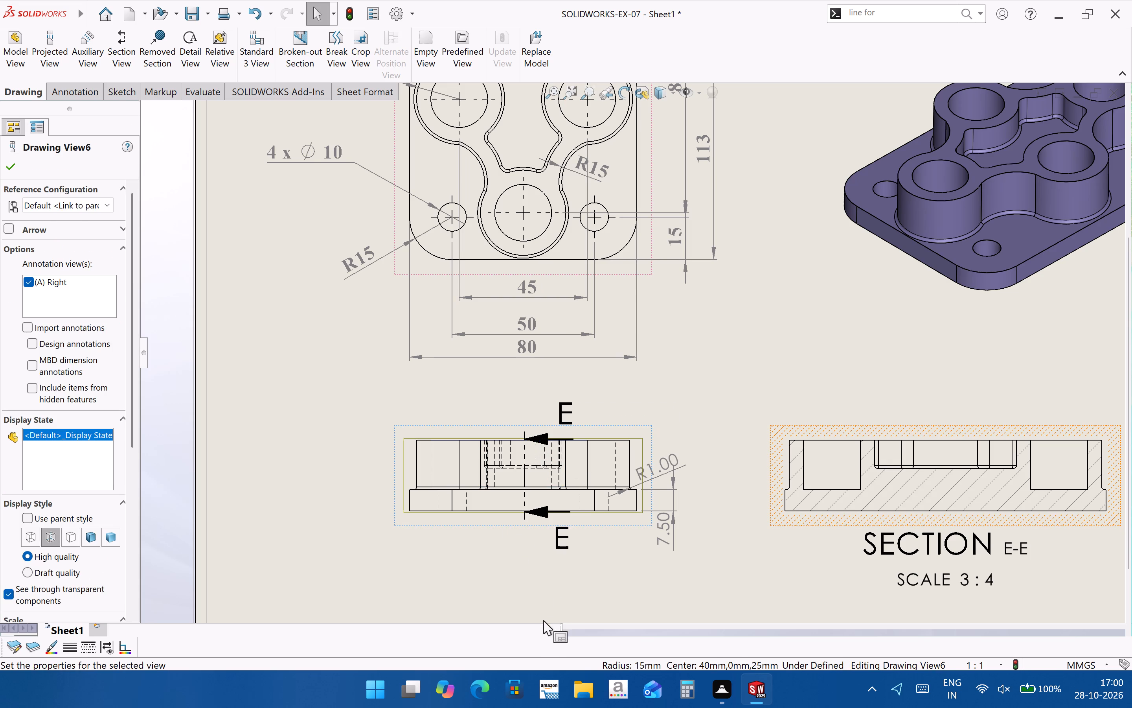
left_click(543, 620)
Extend both ends of cutting line E-E beyond the projected view so its arrows and labels clear the outline.
left_click(567, 413)
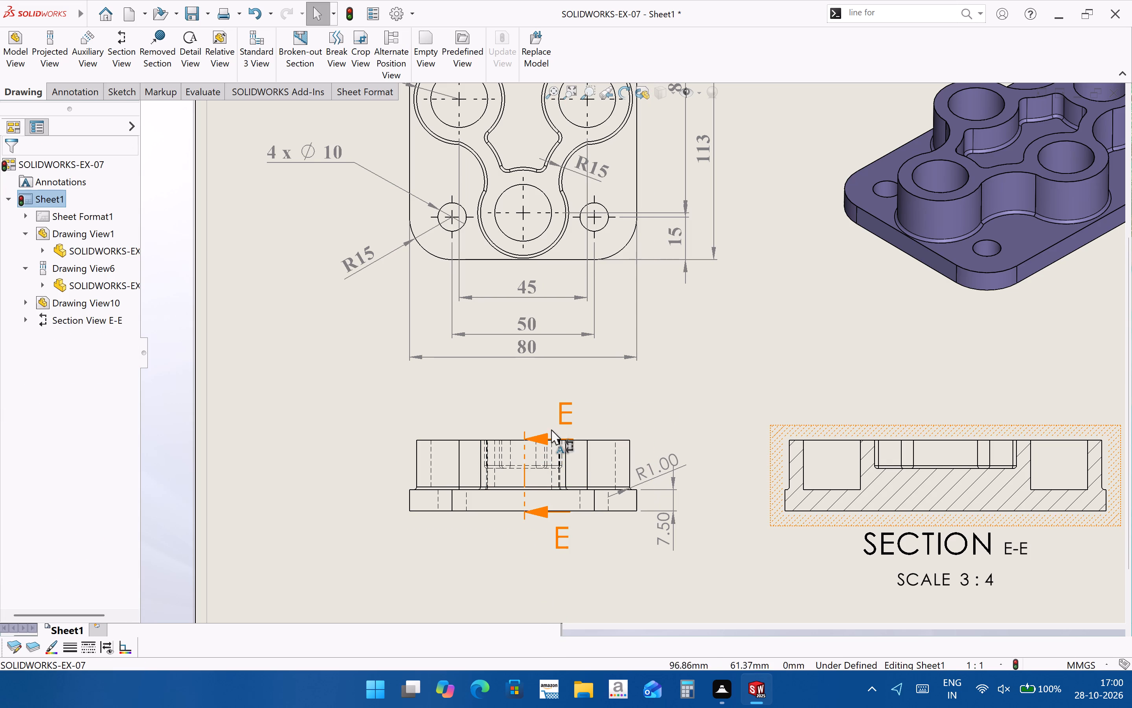
left_click(561, 414)
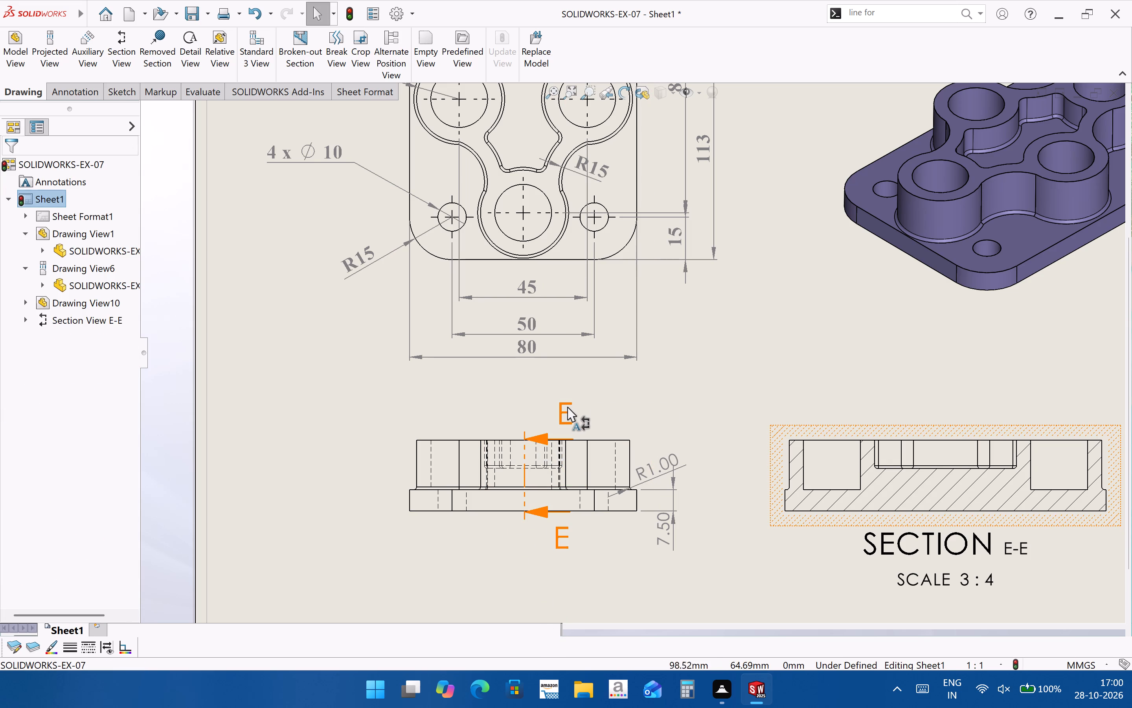
left_click(567, 407)
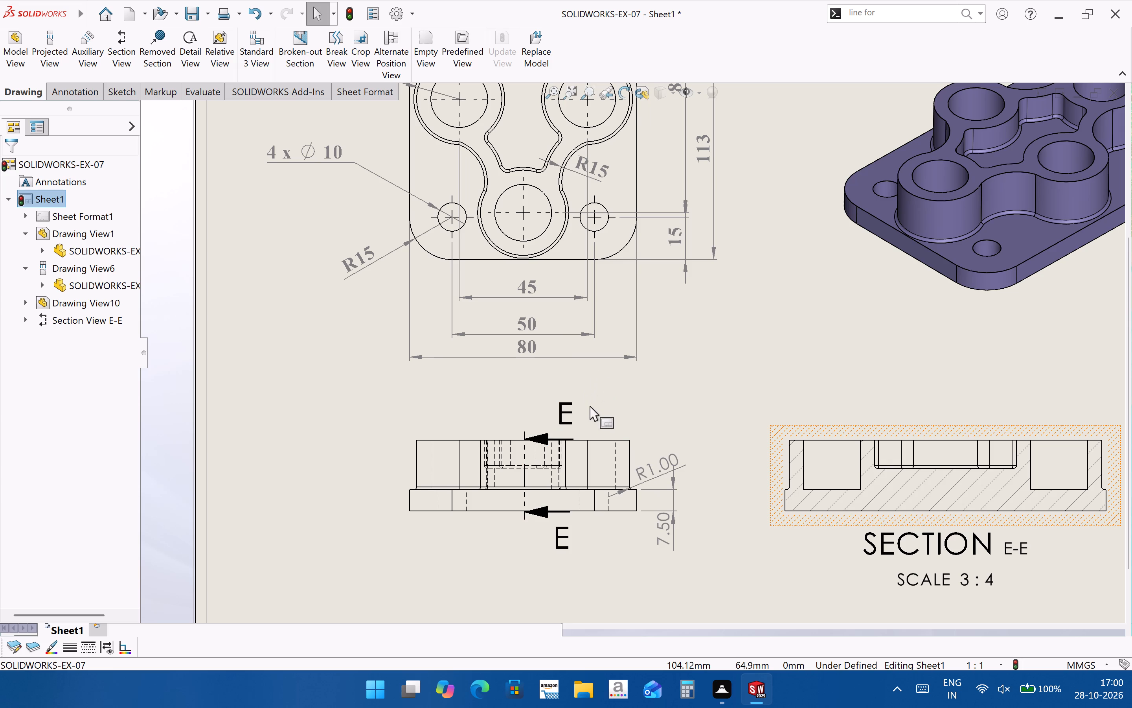
key("grave")
key("Escape")
left_click(569, 418)
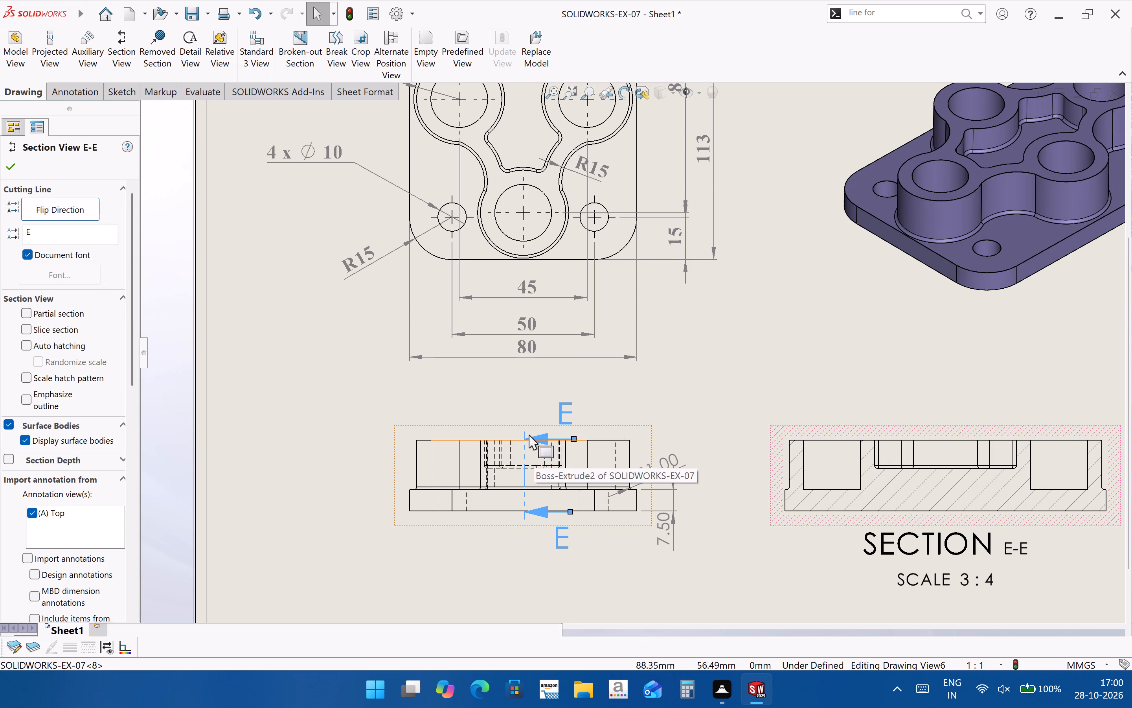
left_click_drag(524, 431, 526, 404)
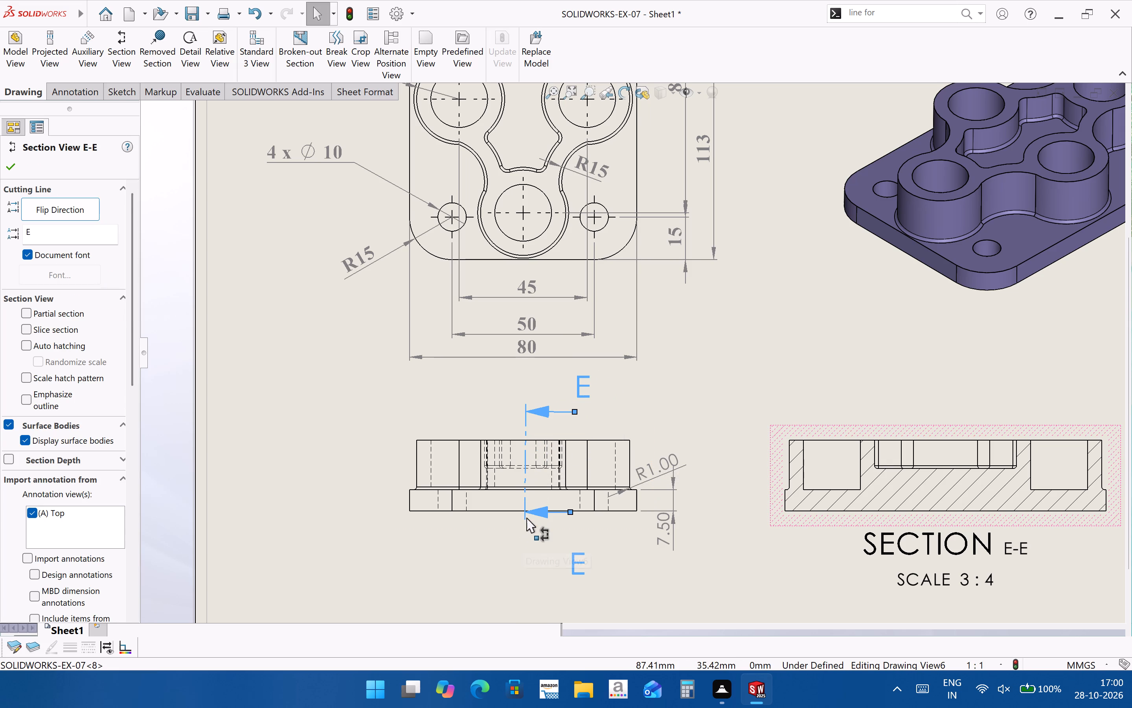
left_click_drag(526, 518, 526, 528)
left_click(526, 528)
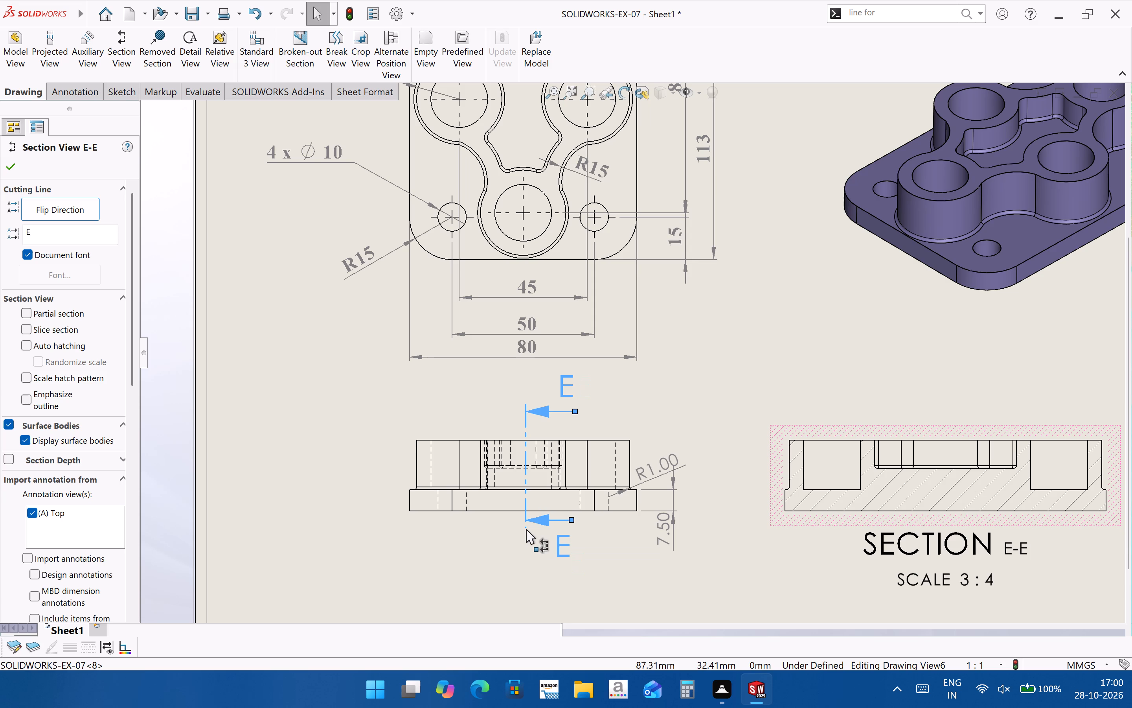
left_click_drag(527, 527, 526, 544)
left_click(530, 570)
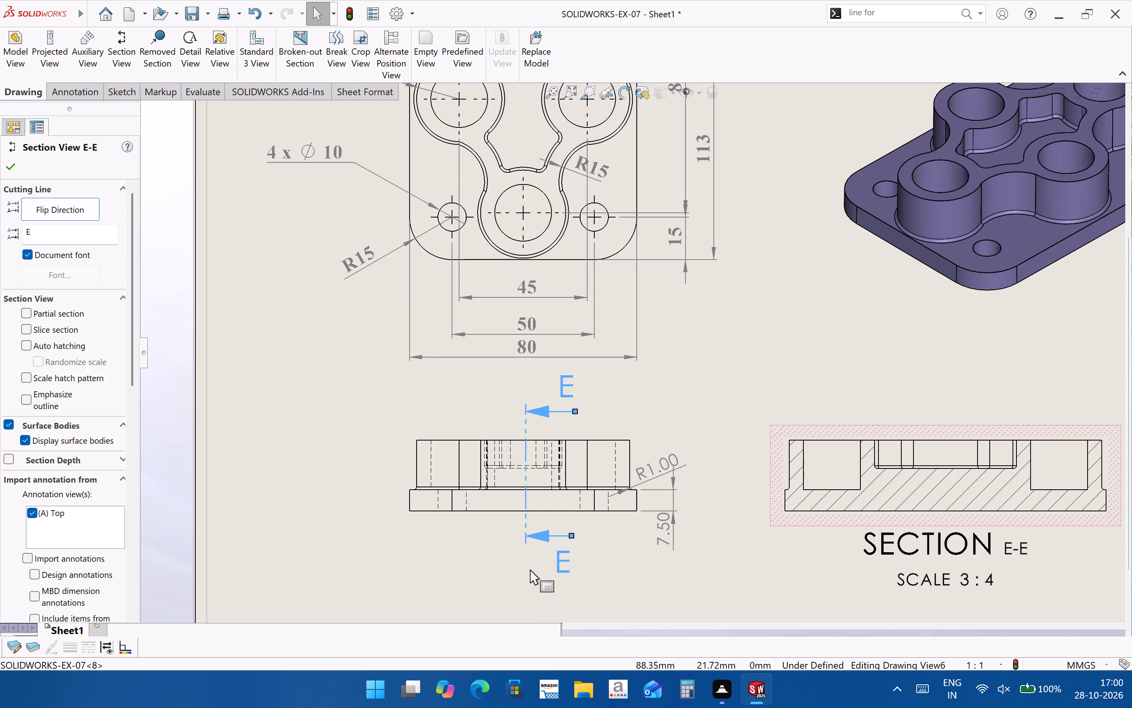
Hide the Line Format tools and leave the active dimension command.
scroll(375, 513, "up", 2)
middle_click_drag(613, 523, 611, 549)
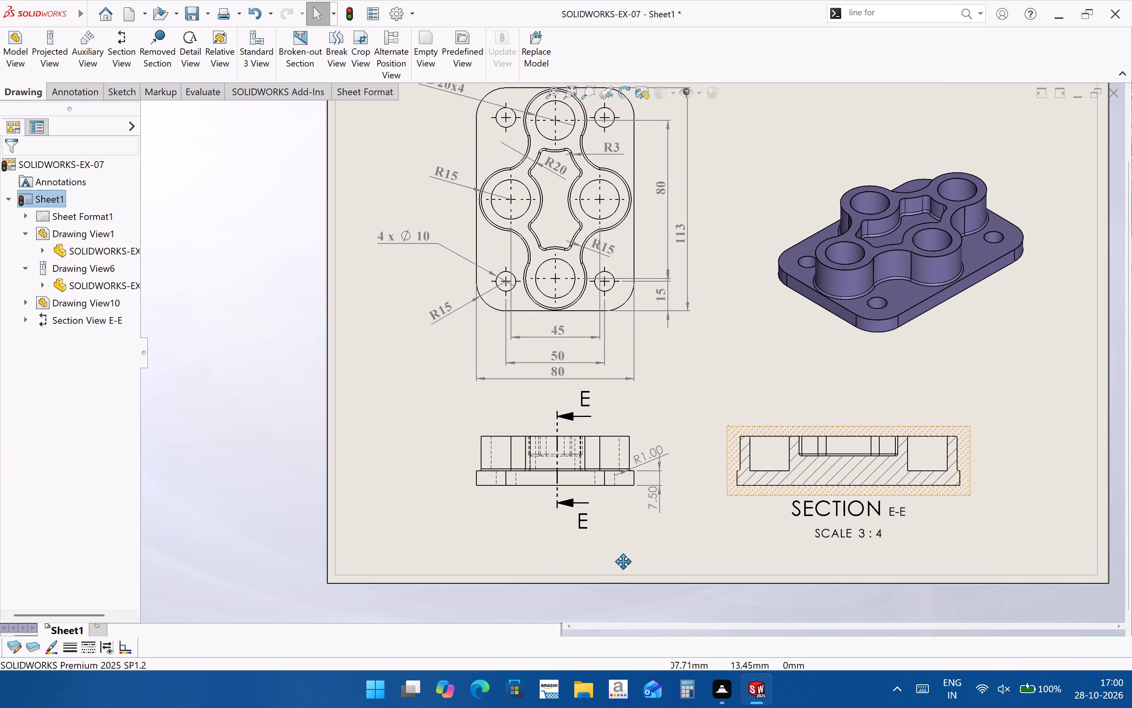
middle_click_drag(611, 549, 611, 551)
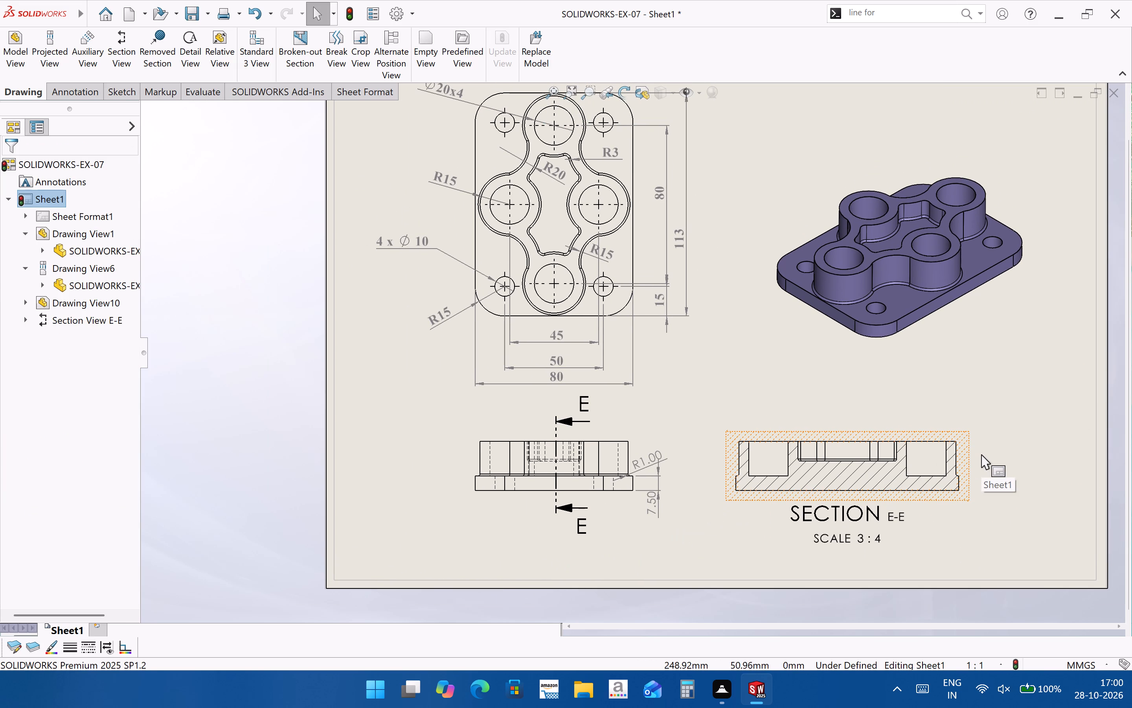
left_click(119, 87)
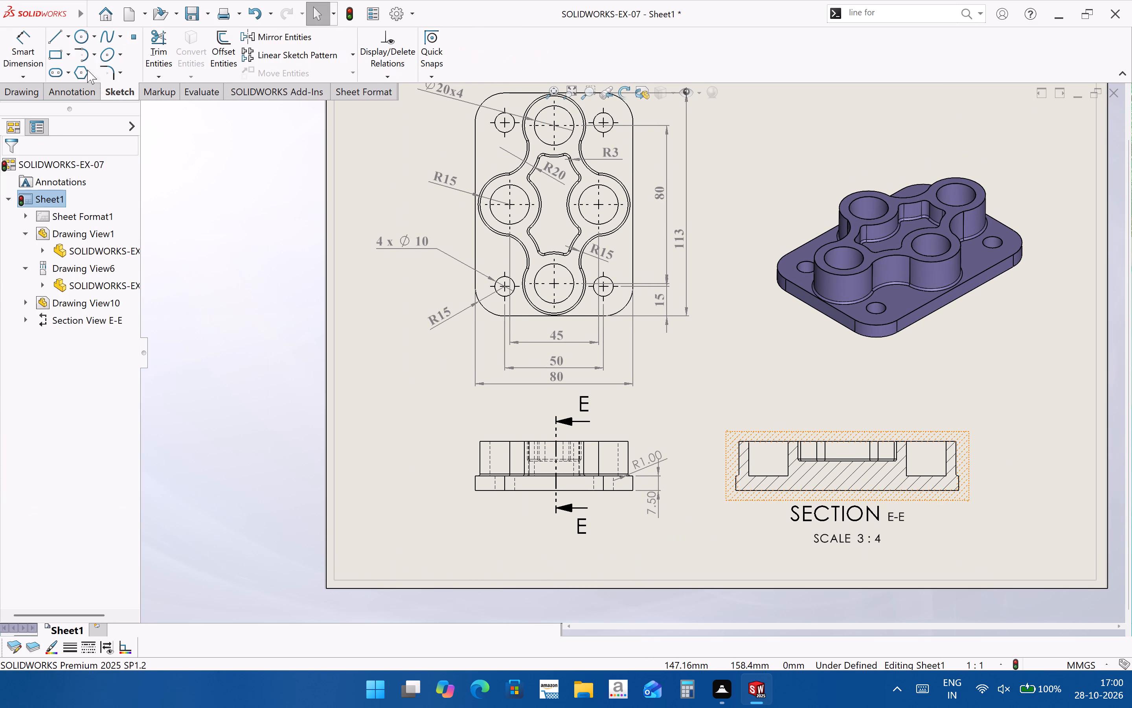
left_click(29, 45)
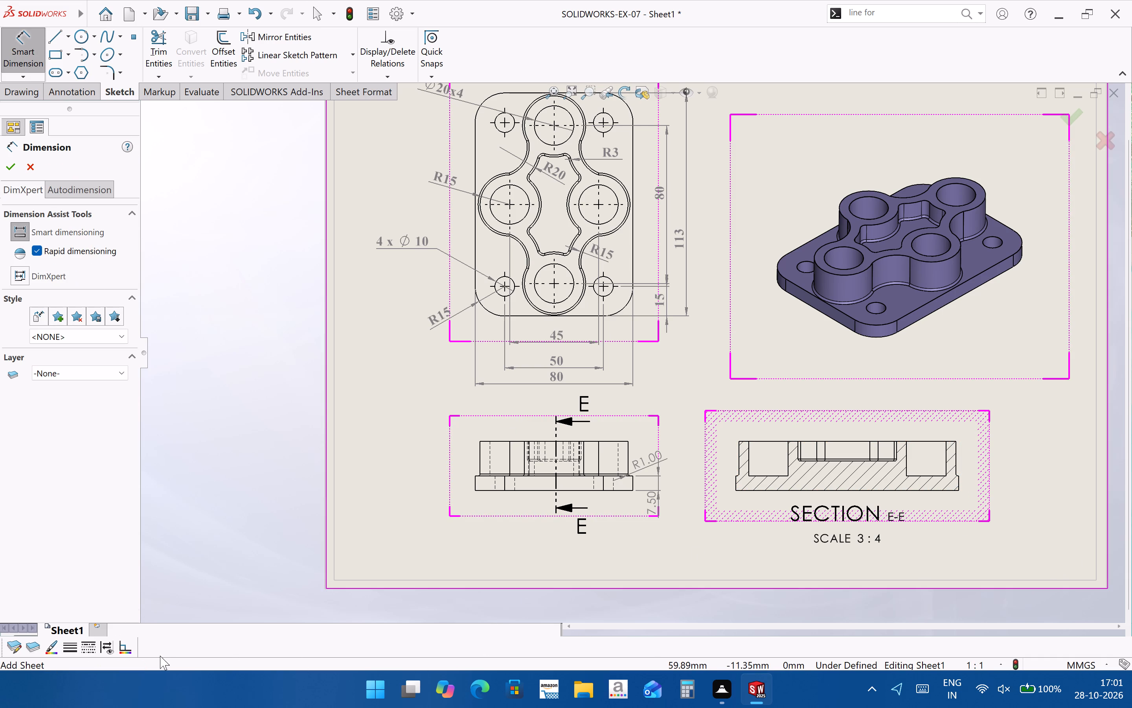
right_click(182, 650)
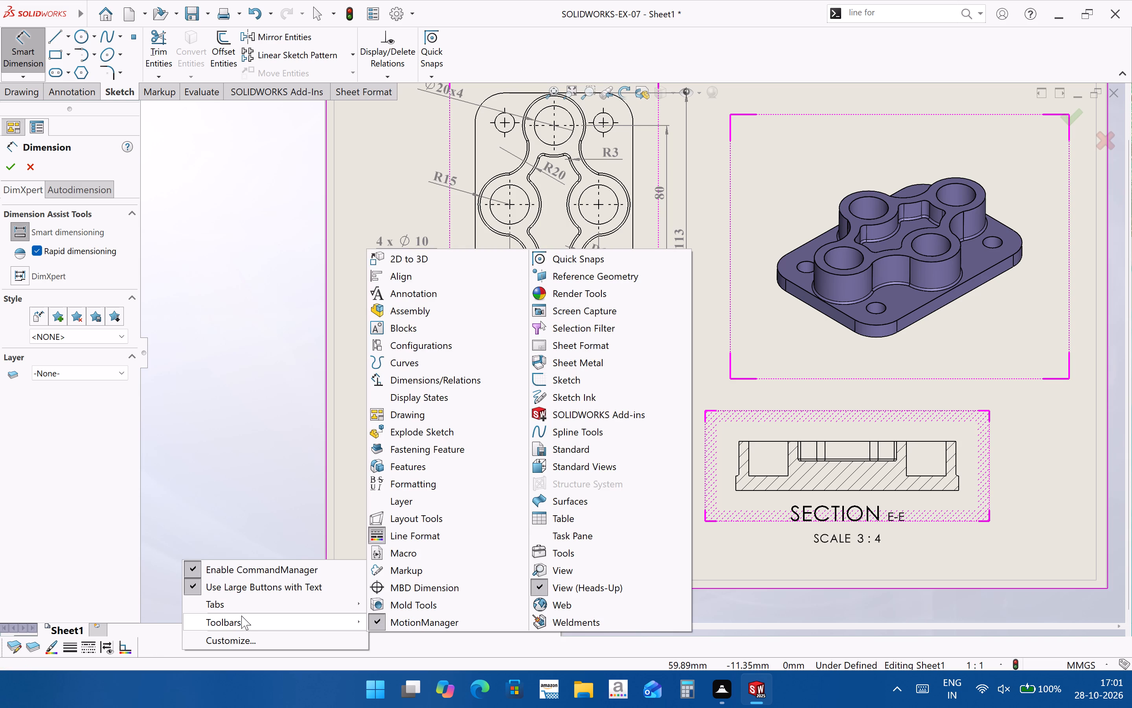
left_click(376, 535)
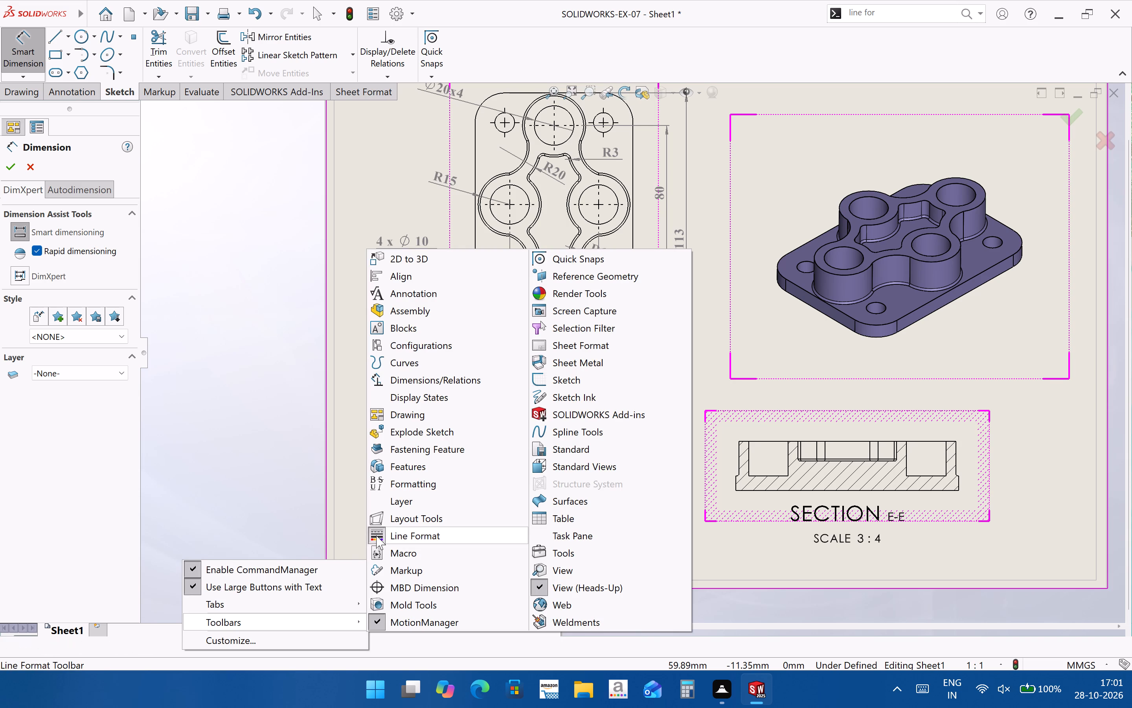
left_click(232, 558)
left_click(841, 557)
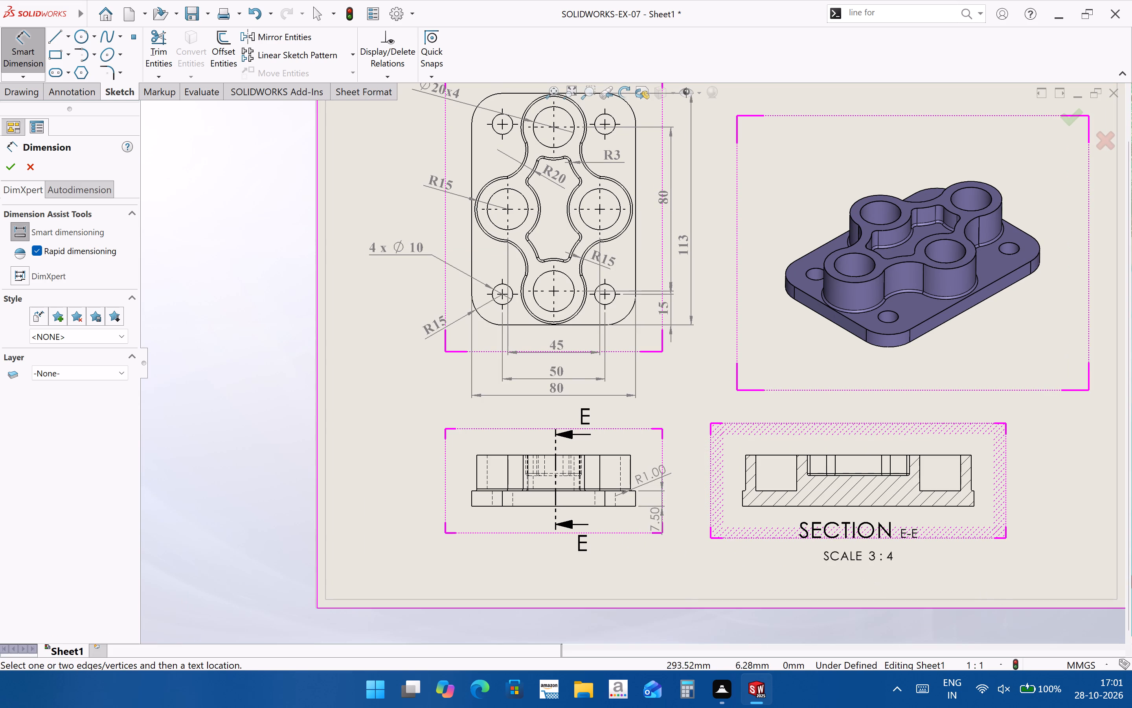
scroll(411, 493, "up", 1)
left_click(397, 493)
key("Escape")
key("grave")
key("Escape")
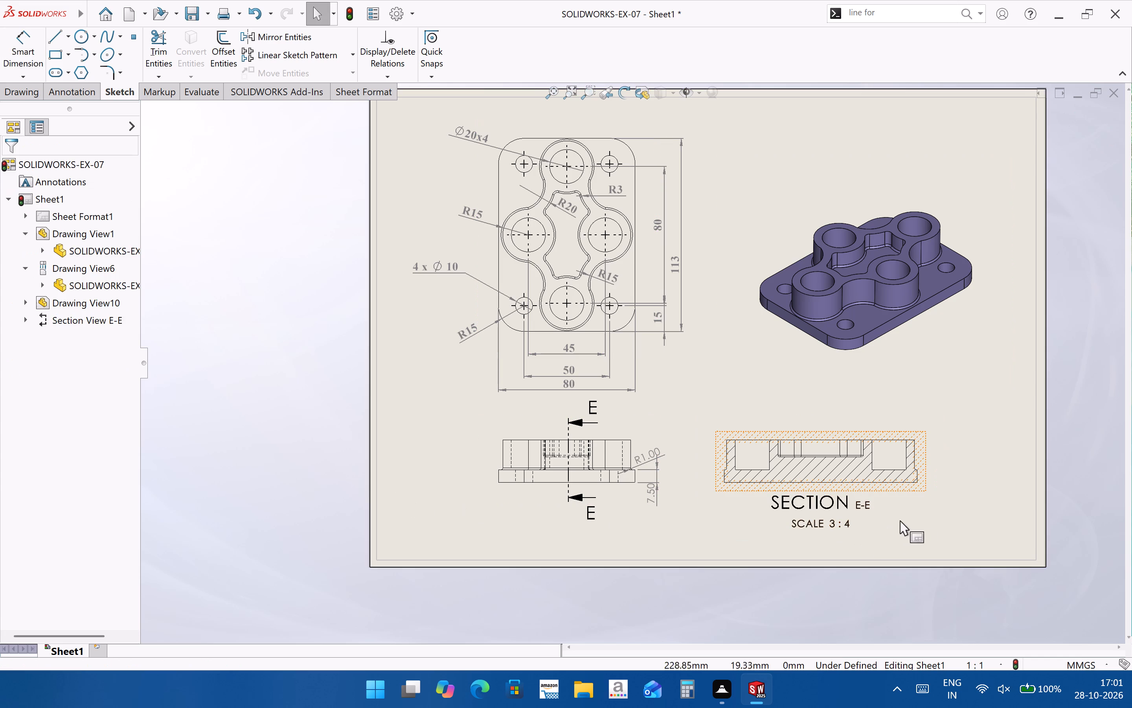
Dimension the depth of the central recess in section E-E, placing the dimension beside the section's outer edge.
left_click(968, 525)
middle_click_drag(847, 465, 741, 518)
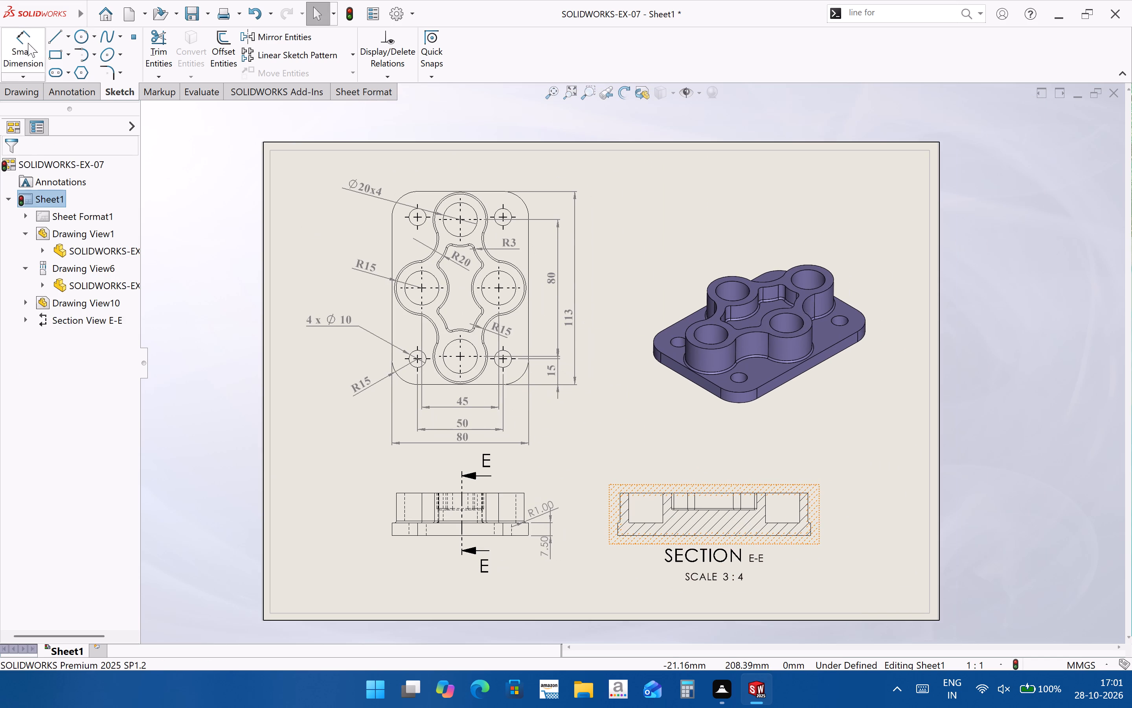
left_click(22, 45)
scroll(795, 493, "down", 6)
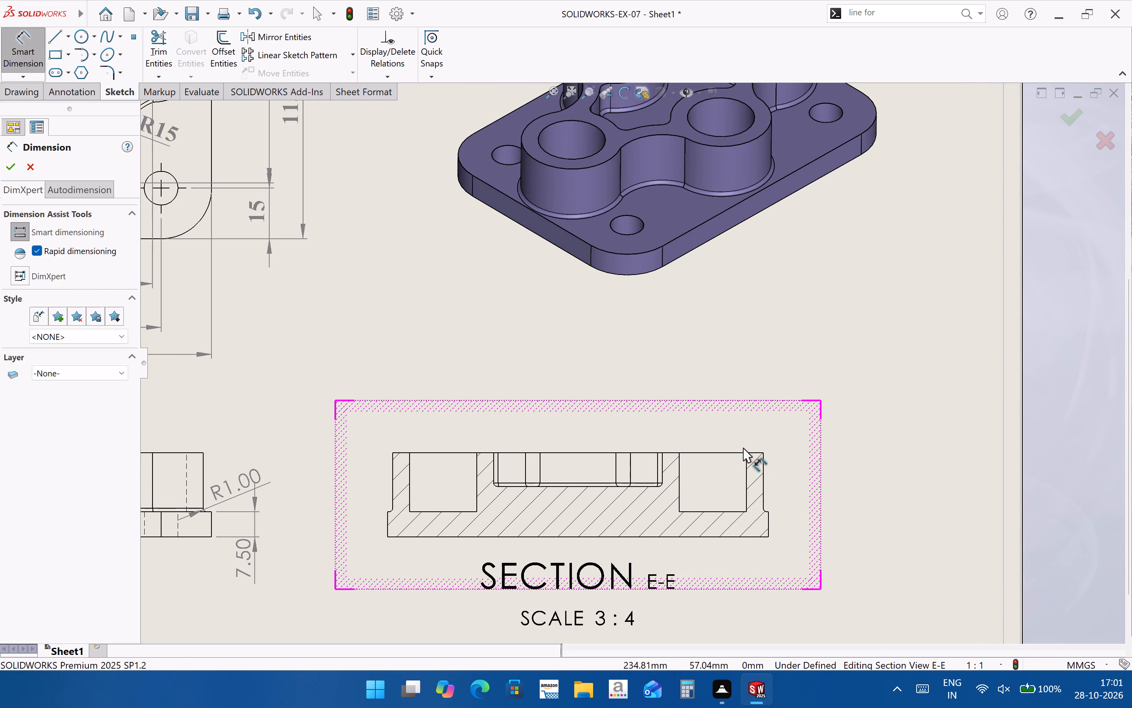
left_click(605, 453)
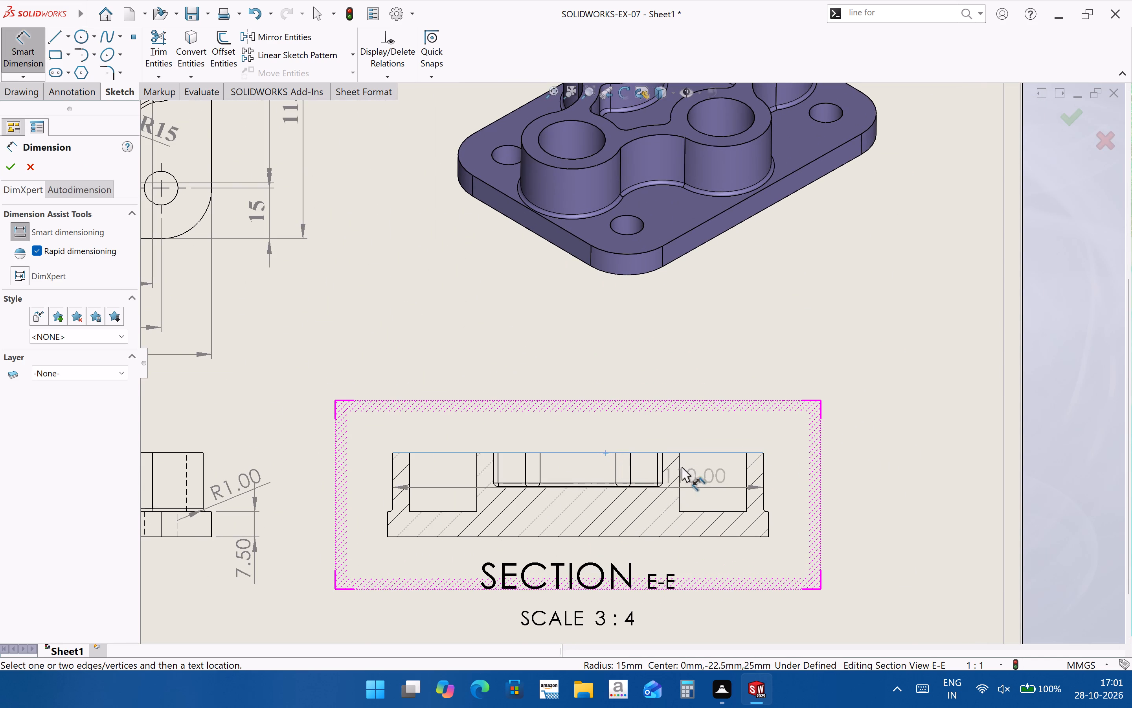
scroll(678, 466, "down", 8)
left_click(623, 483)
scroll(873, 483, "up", 5)
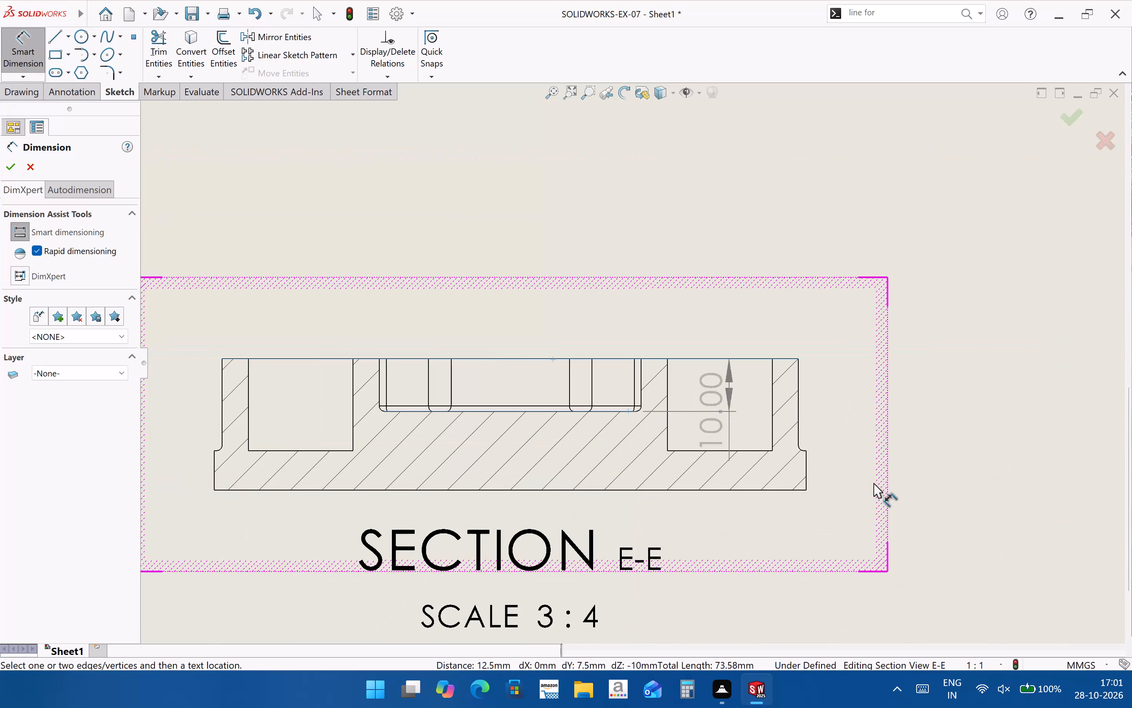
left_click(917, 323)
left_click(978, 413)
scroll(959, 536, "up", 3)
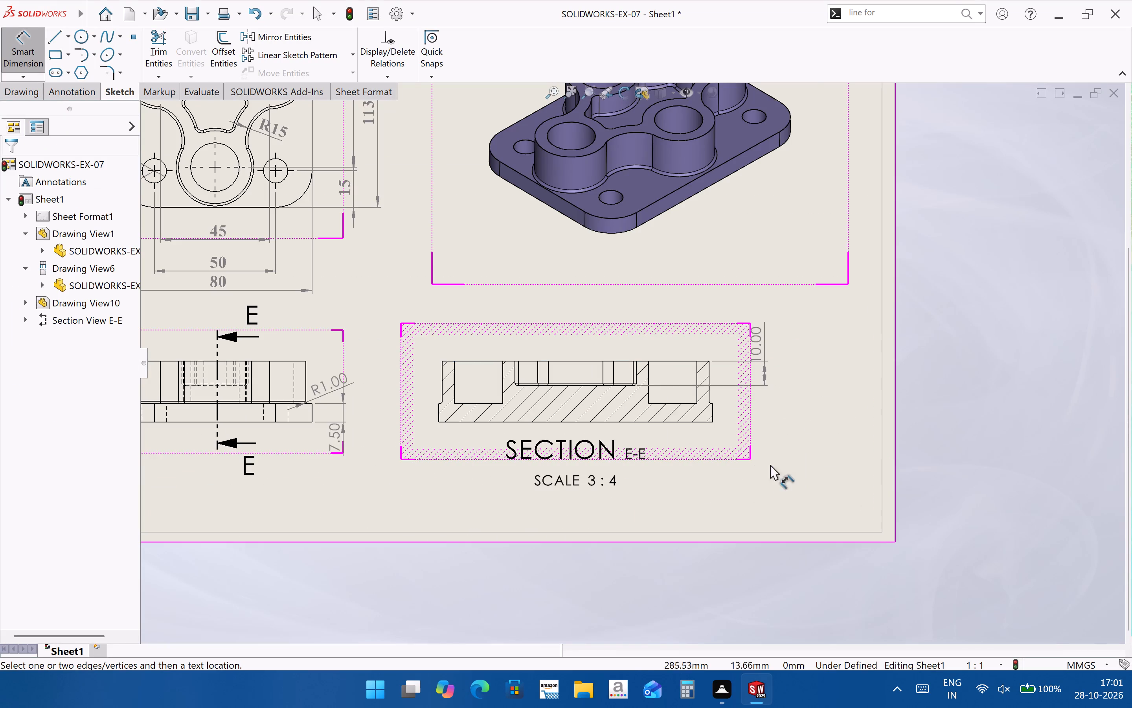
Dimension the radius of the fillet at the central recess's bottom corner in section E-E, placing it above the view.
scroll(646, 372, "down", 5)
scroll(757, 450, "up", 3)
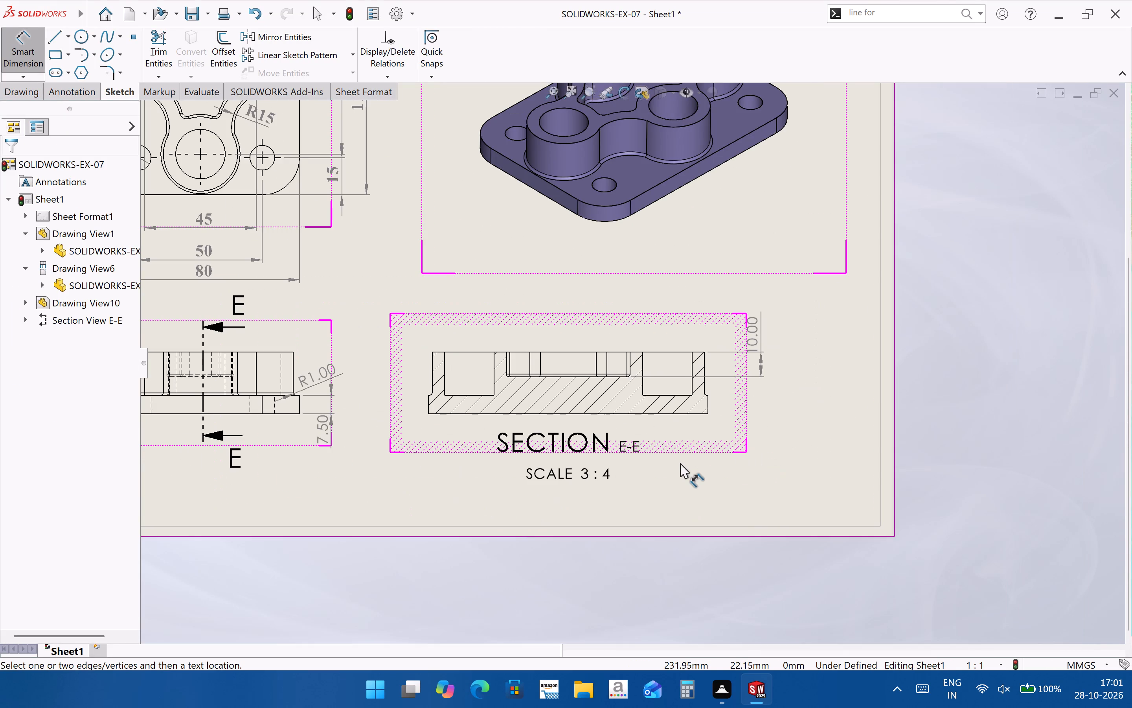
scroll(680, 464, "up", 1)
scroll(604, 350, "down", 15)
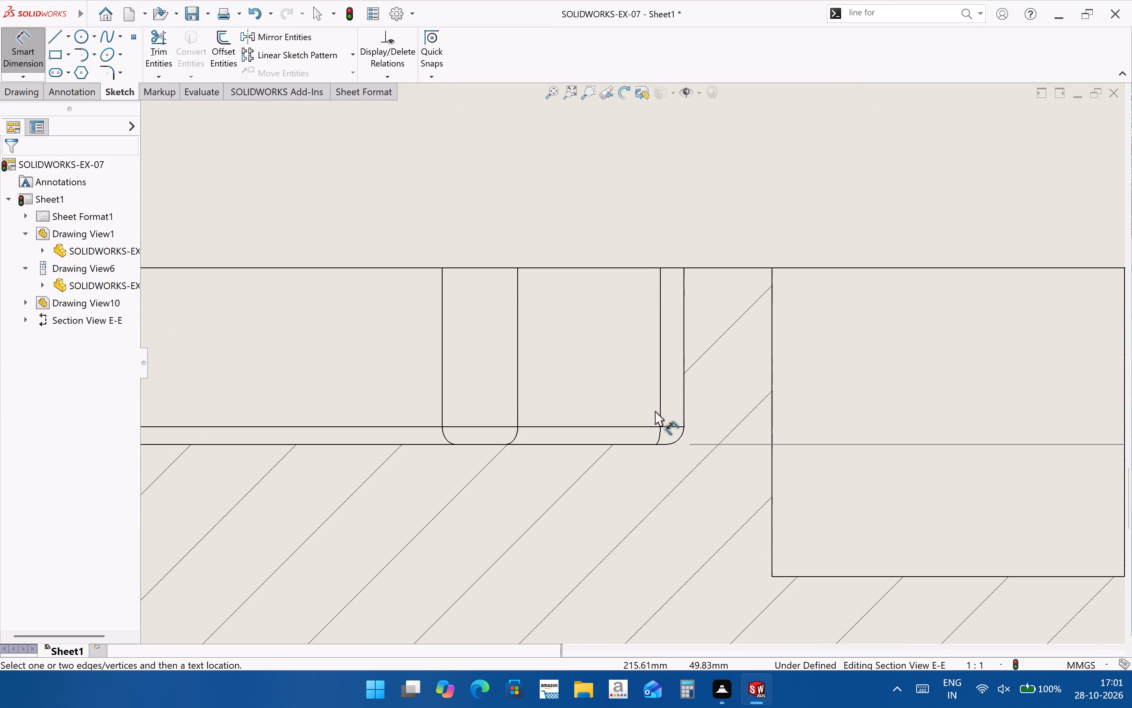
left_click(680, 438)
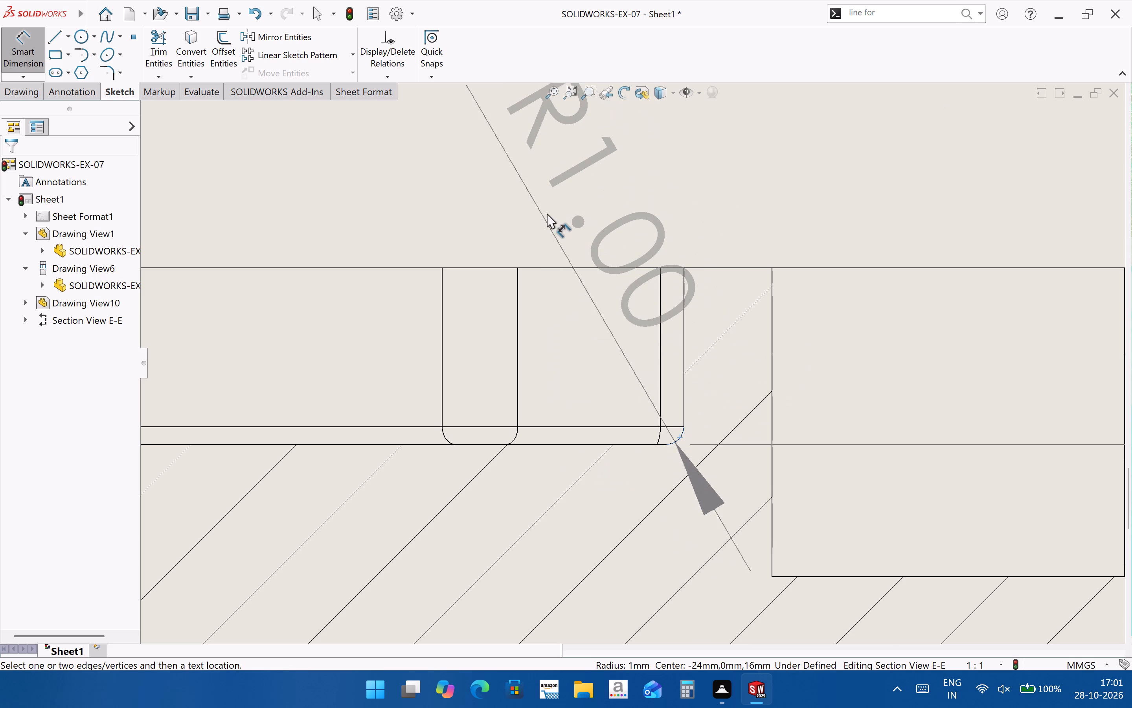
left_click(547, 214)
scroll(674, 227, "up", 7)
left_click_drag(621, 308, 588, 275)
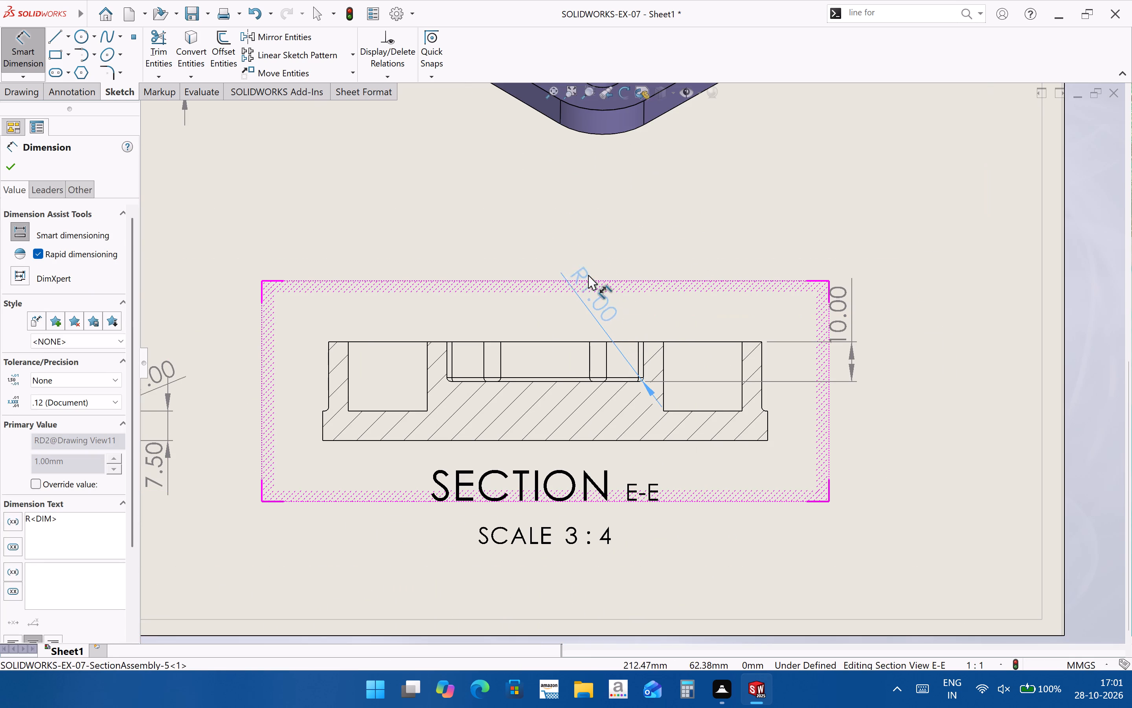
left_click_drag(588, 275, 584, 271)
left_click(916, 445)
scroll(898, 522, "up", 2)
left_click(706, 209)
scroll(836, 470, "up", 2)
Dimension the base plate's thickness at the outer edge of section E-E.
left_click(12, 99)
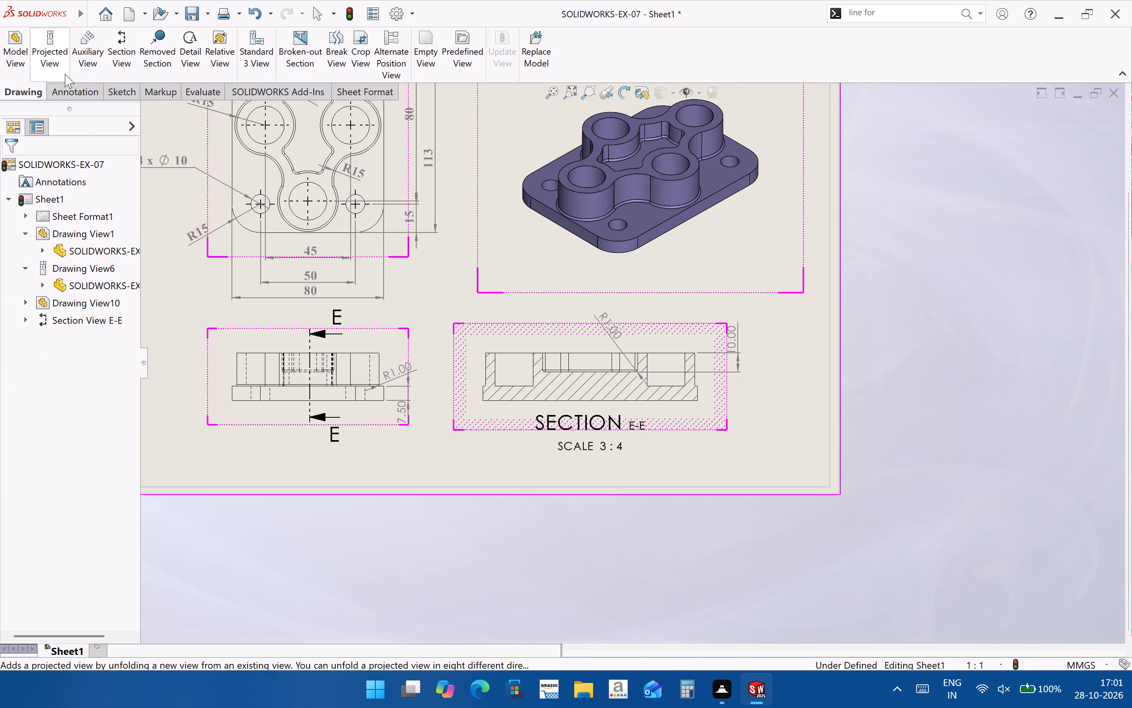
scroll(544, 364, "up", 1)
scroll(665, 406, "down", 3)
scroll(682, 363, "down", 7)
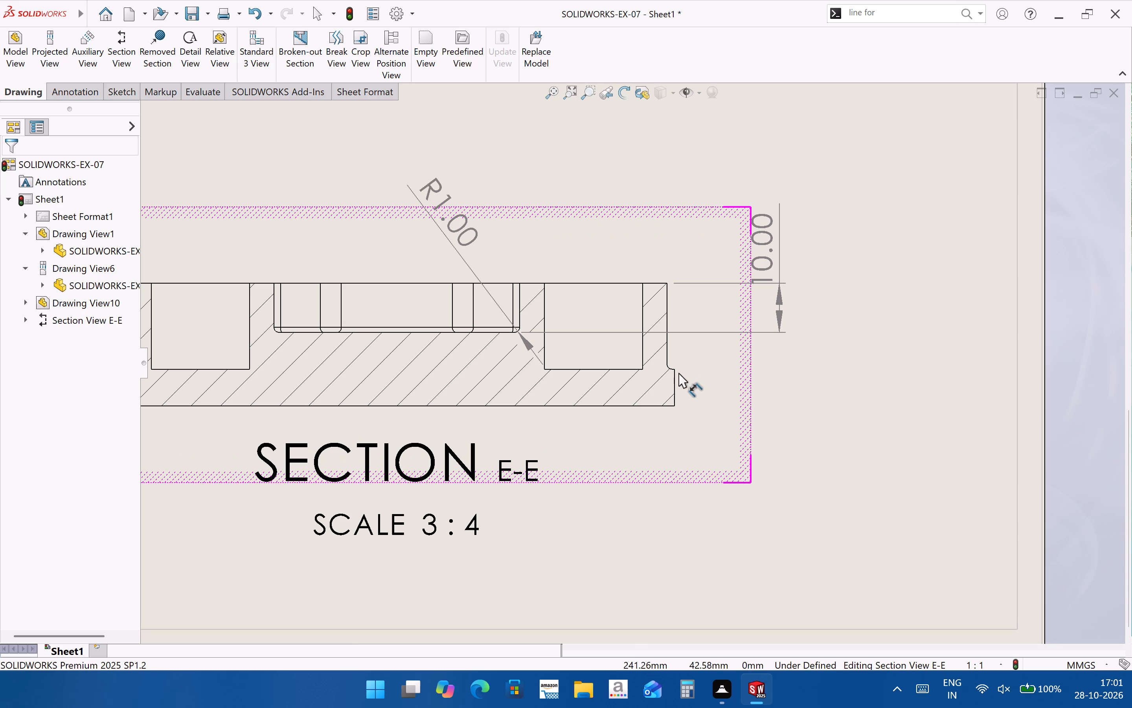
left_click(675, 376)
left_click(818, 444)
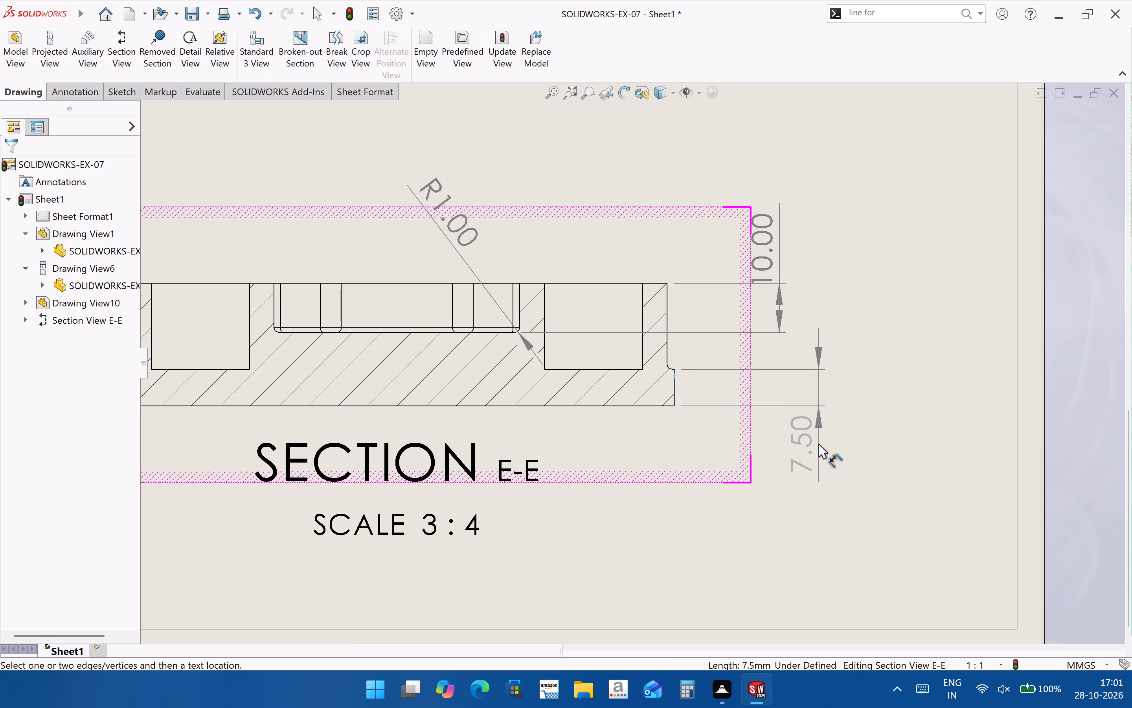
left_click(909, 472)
Dimension the overall height of section E-E from the boss's top edge to the base's bottom edge, outside the other dimensions.
scroll(902, 536, "up", 3)
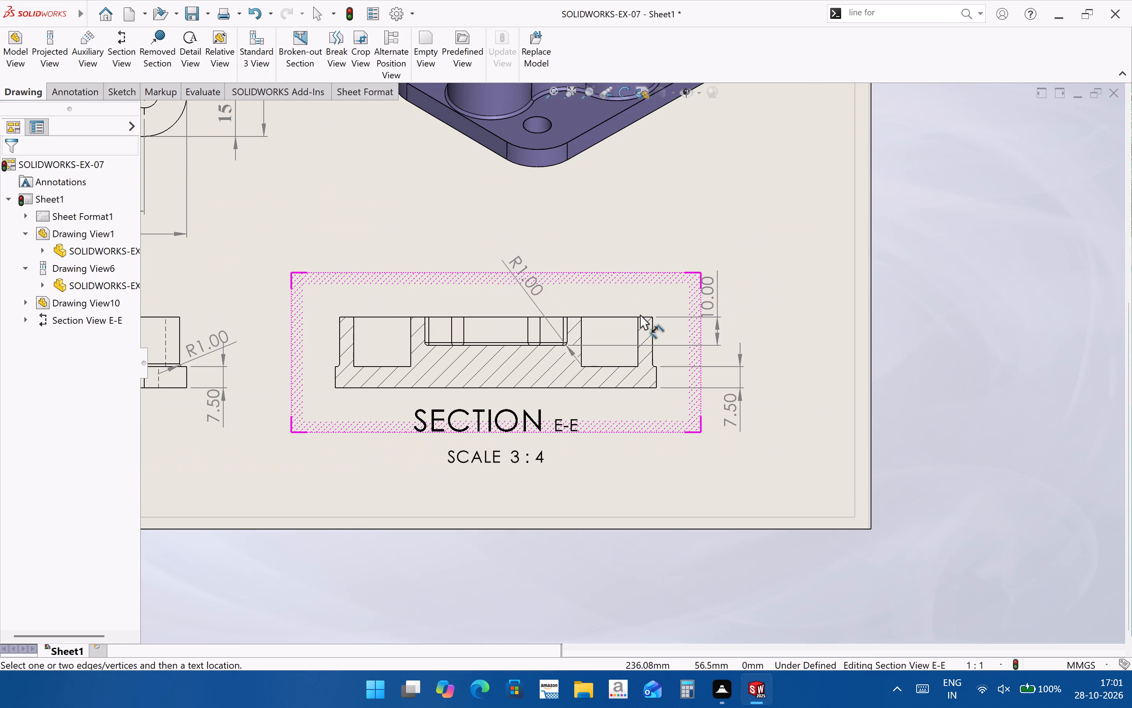
left_click(640, 317)
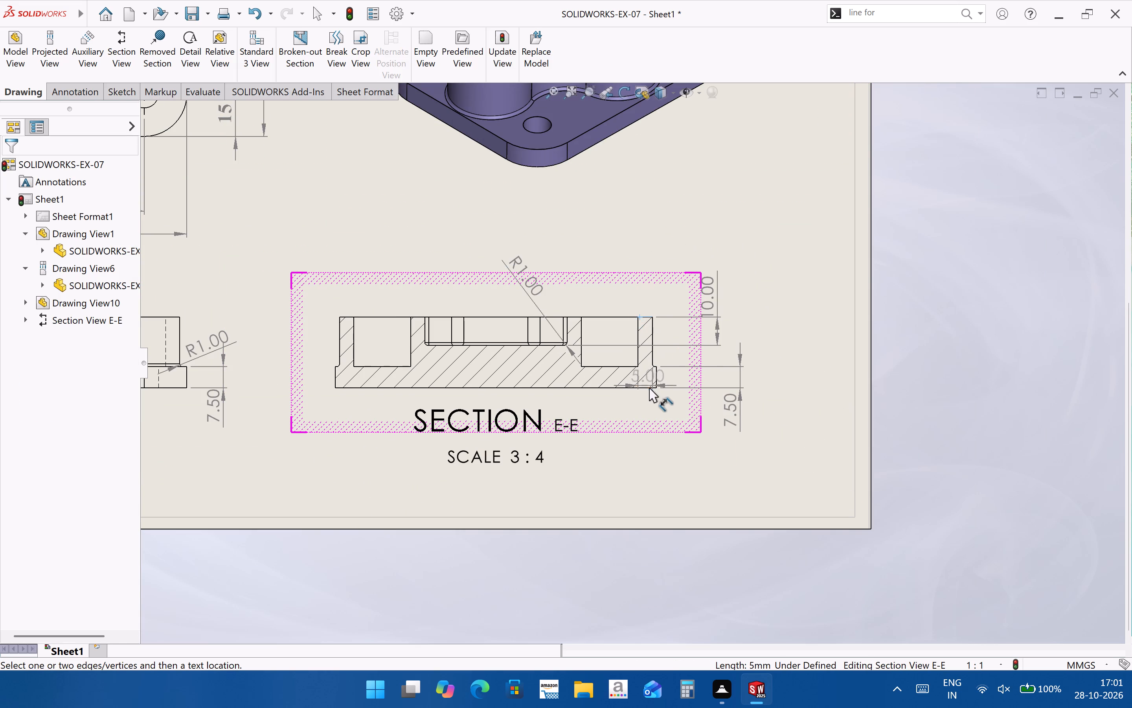
left_click(649, 387)
left_click(778, 339)
left_click(801, 425)
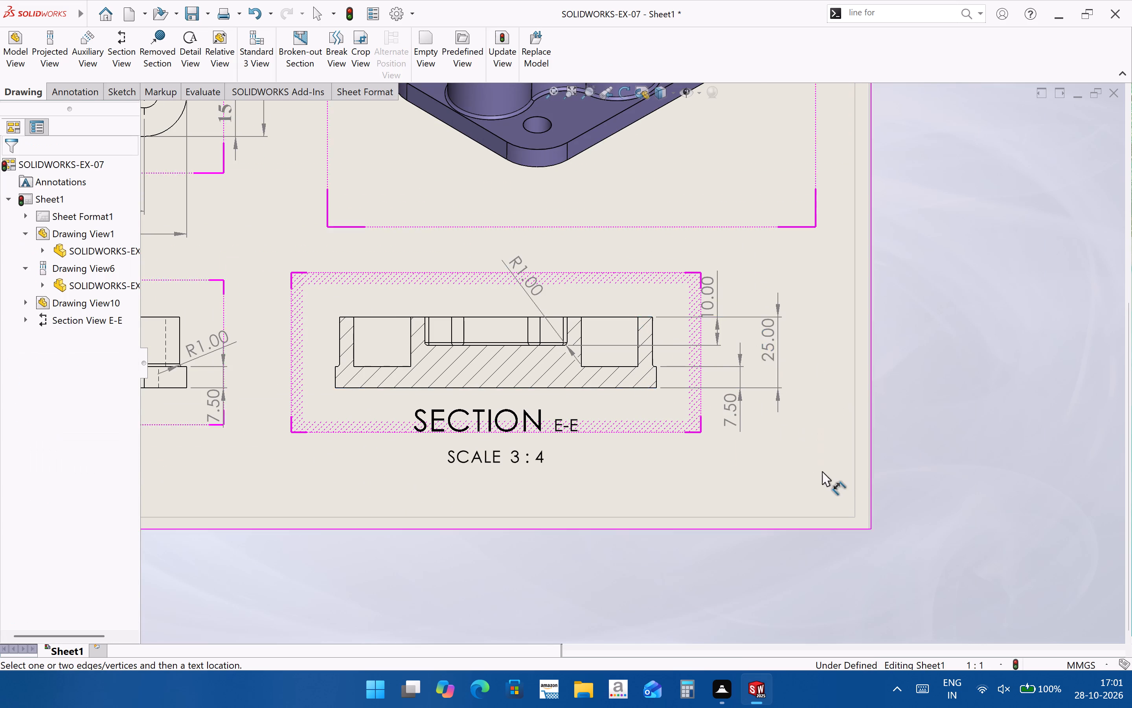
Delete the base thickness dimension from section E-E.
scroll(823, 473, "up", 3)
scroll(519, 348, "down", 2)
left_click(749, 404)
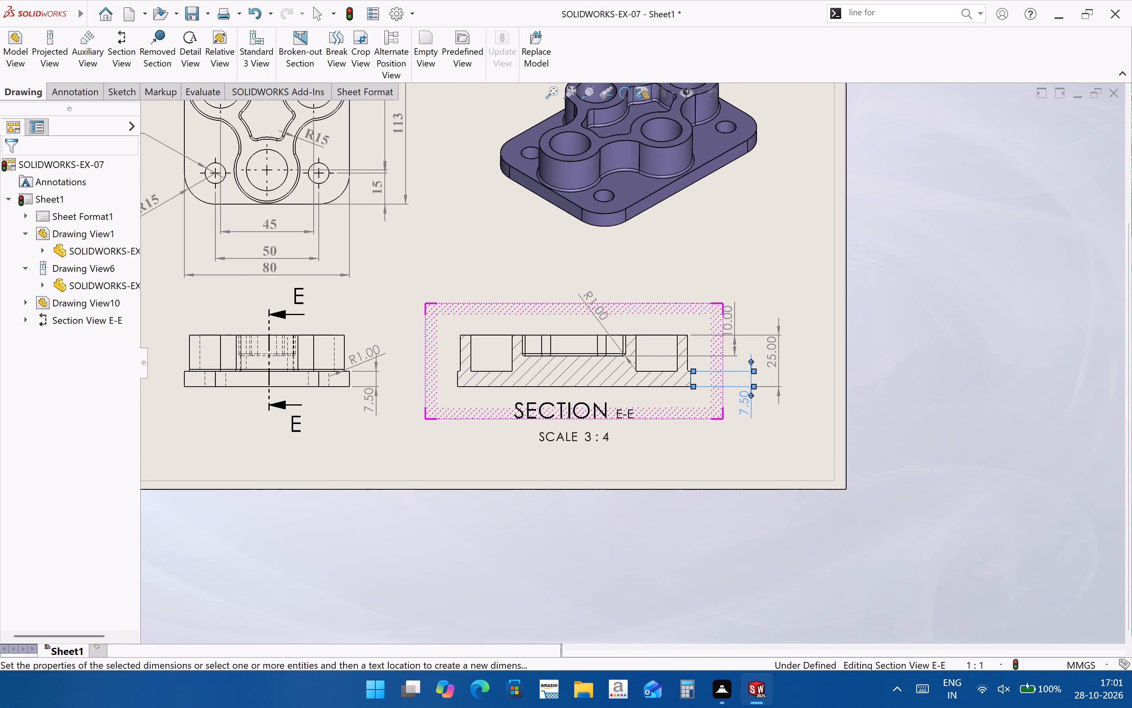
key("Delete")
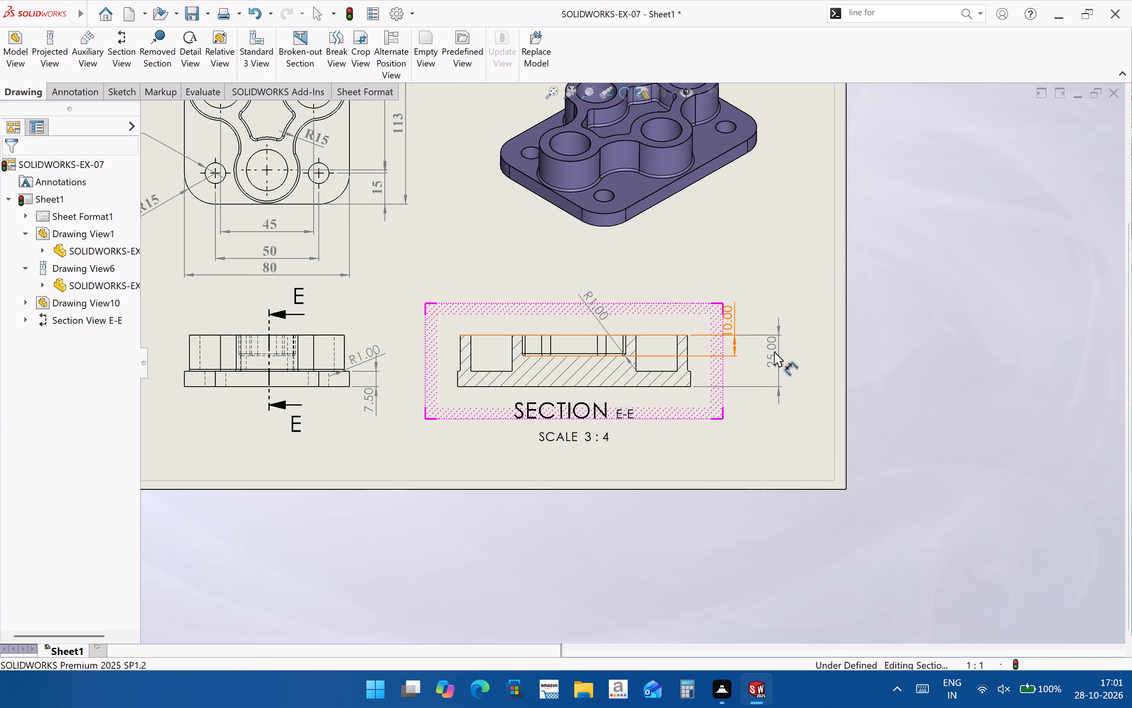
Move the overall height dimension of section E-E closer to the view and finish dimensioning.
left_click_drag(776, 367, 759, 372)
left_click(783, 398)
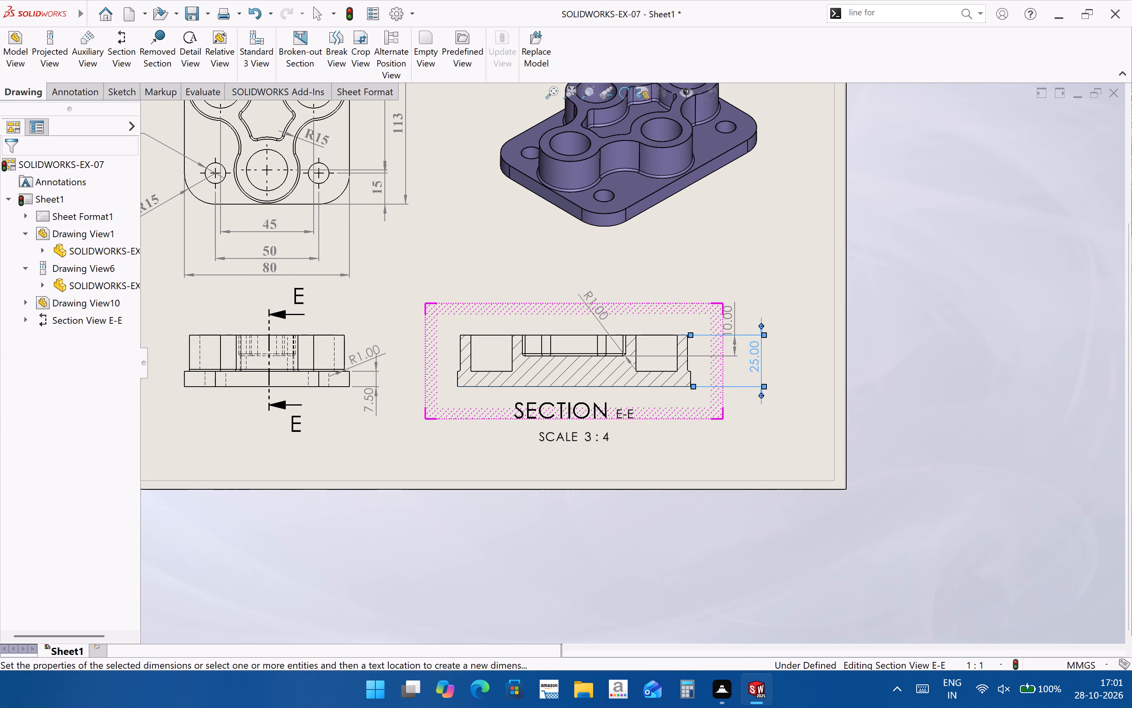
scroll(753, 505, "up", 2)
scroll(580, 474, "up", 1)
middle_click_drag(580, 474, 658, 566)
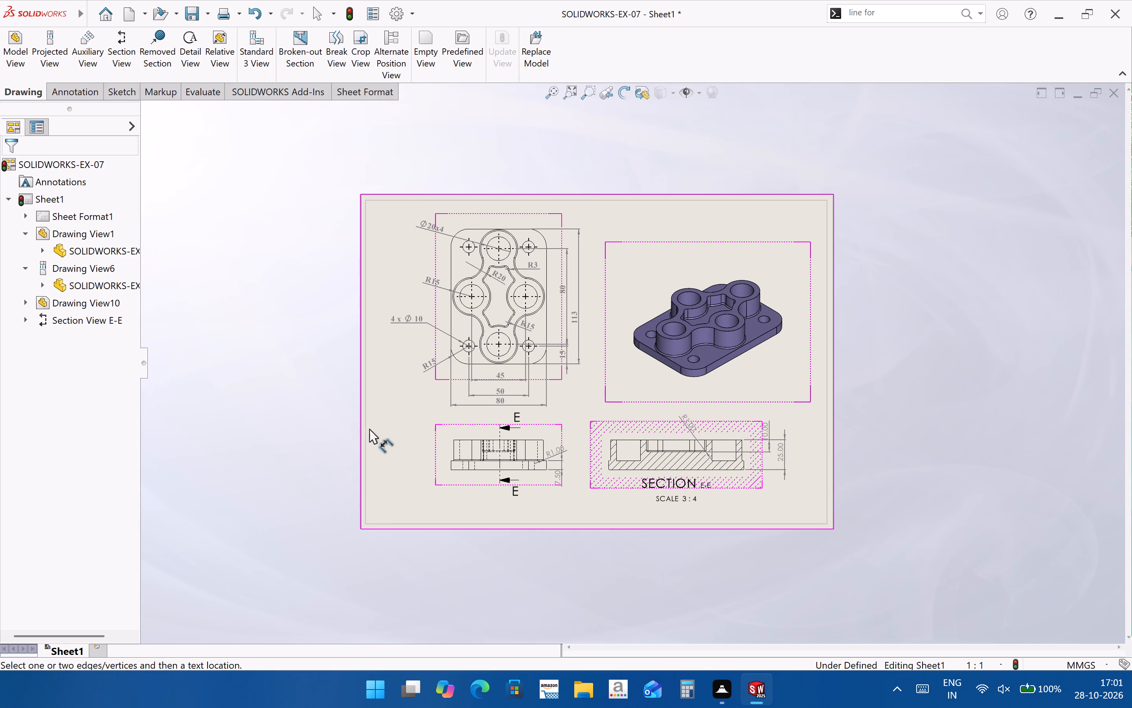
left_click(369, 429)
scroll(646, 496, "down", 2)
middle_click_drag(646, 500, 656, 541)
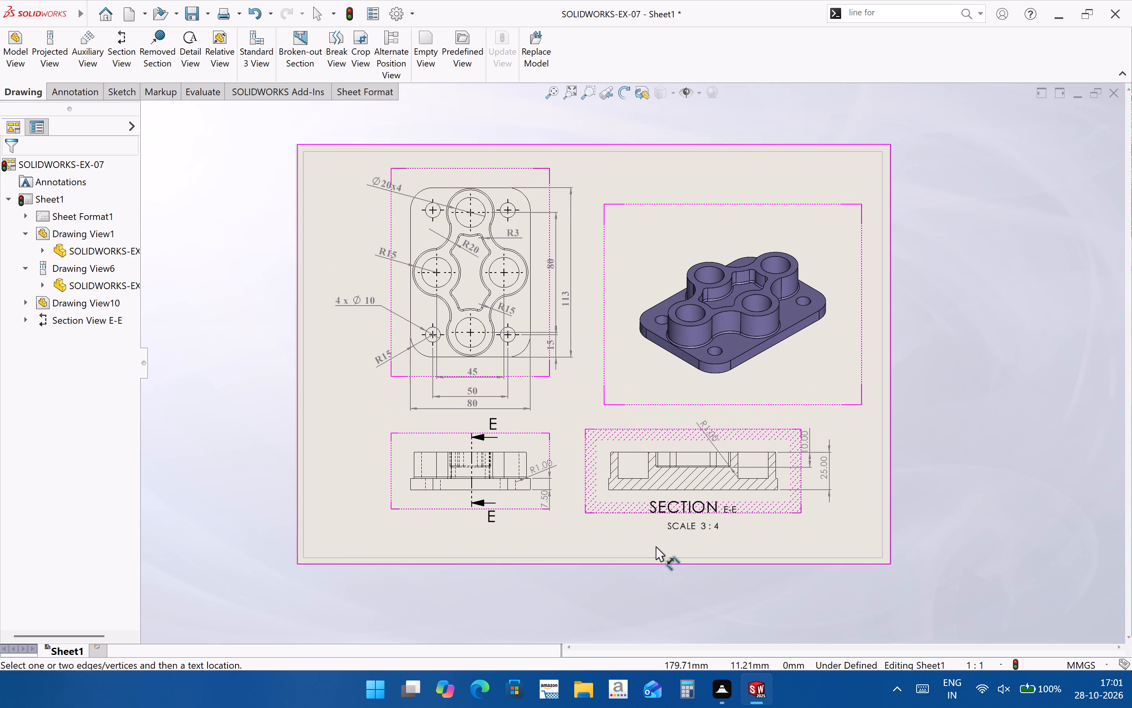
key("Escape")
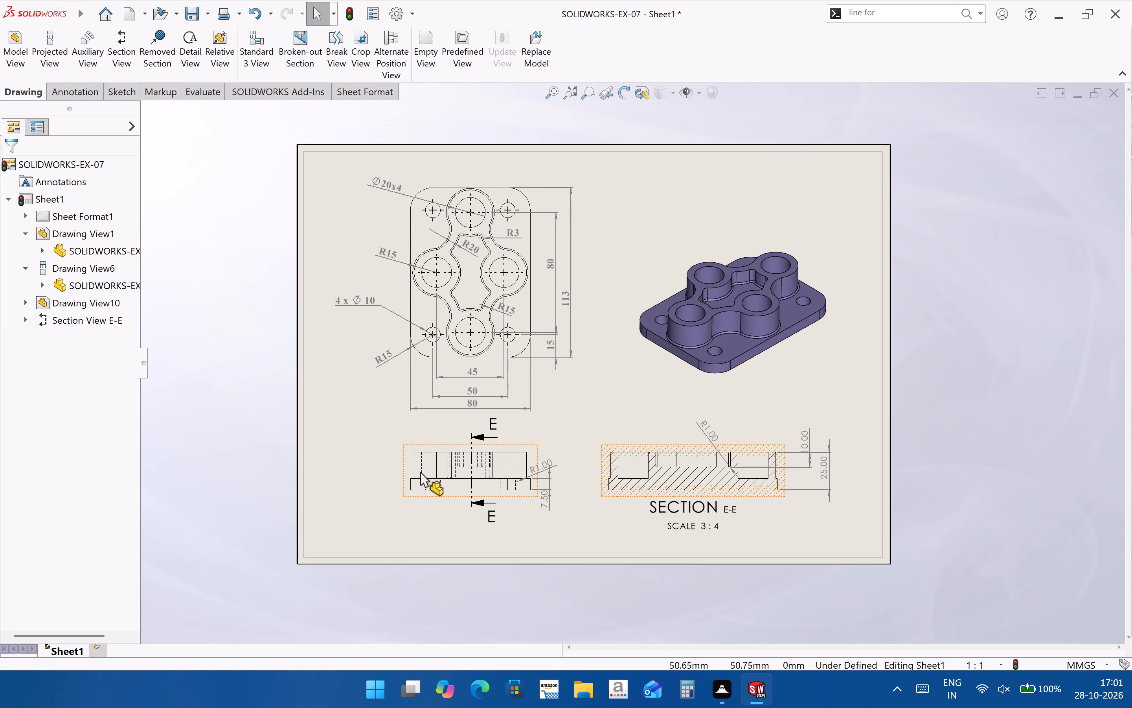
Review the whole sheet, checking the layout and dimensions of the projected view and section E-E.
middle_click_drag(404, 476, 404, 492)
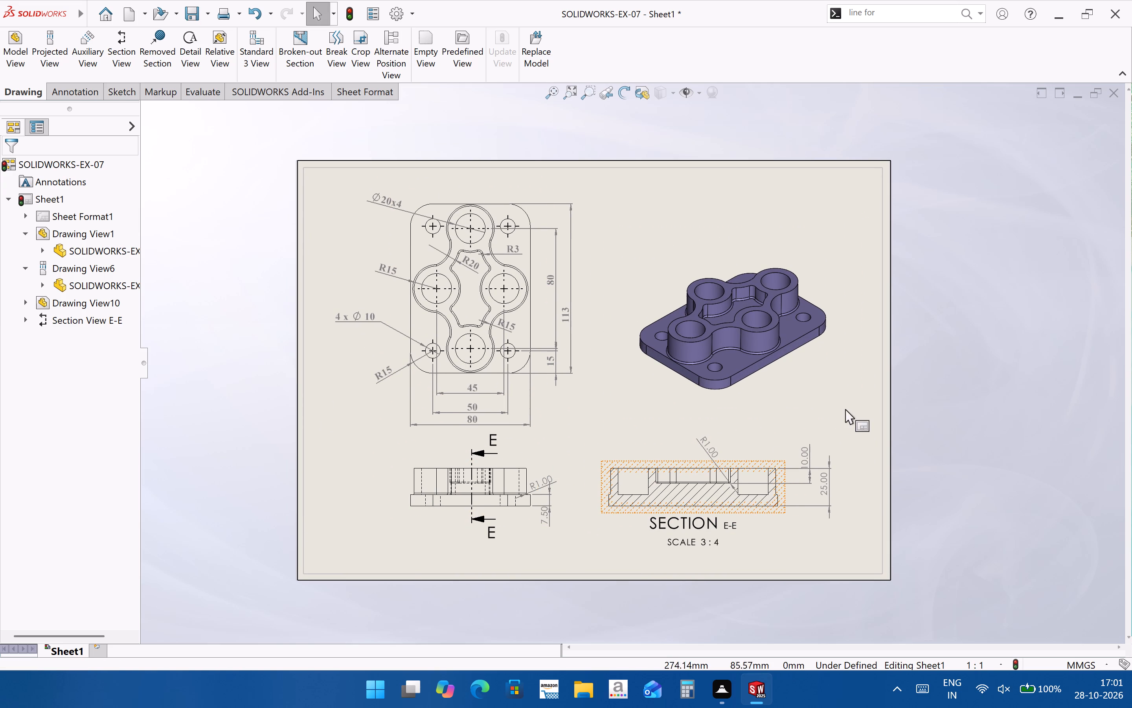
left_click(845, 409)
left_click(783, 512)
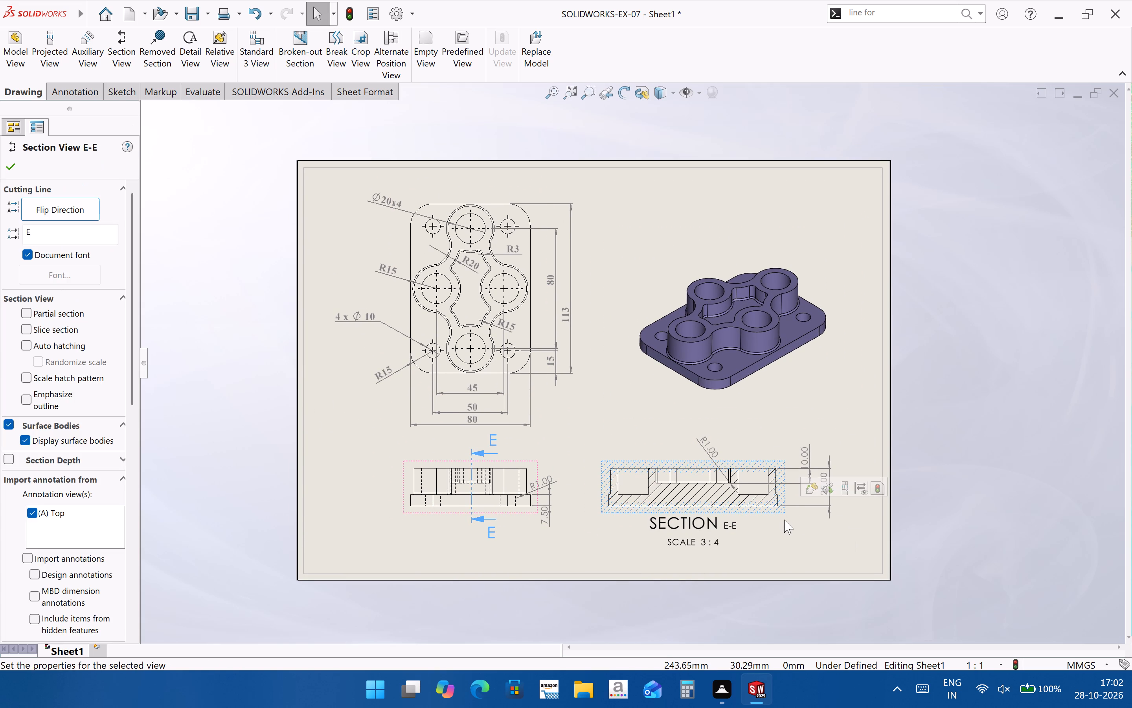
key("Escape")
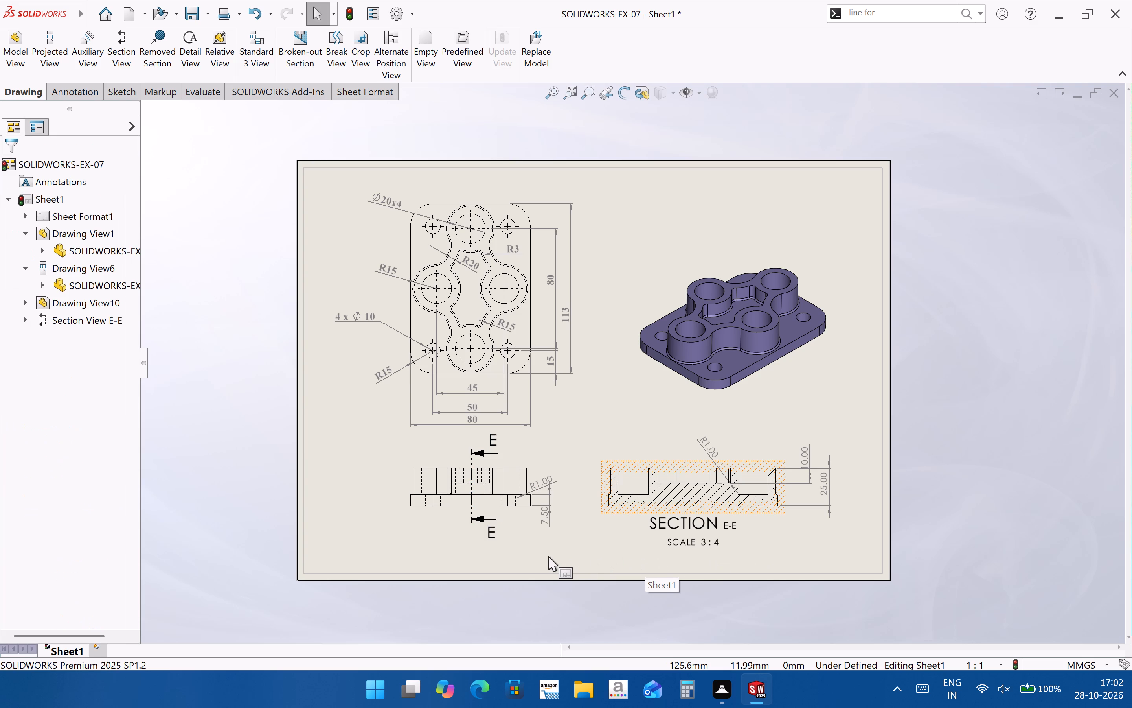
key("Escape")
scroll(636, 426, "down", 1)
scroll(689, 503, "down", 3)
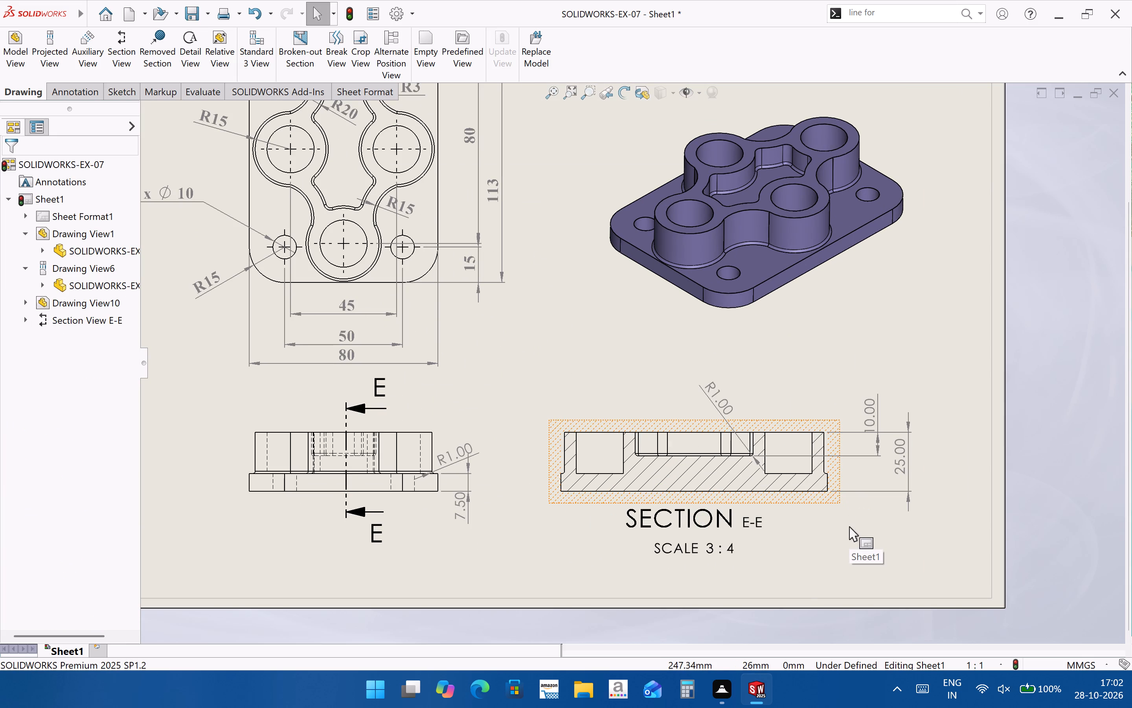
middle_click_drag(574, 407, 629, 451)
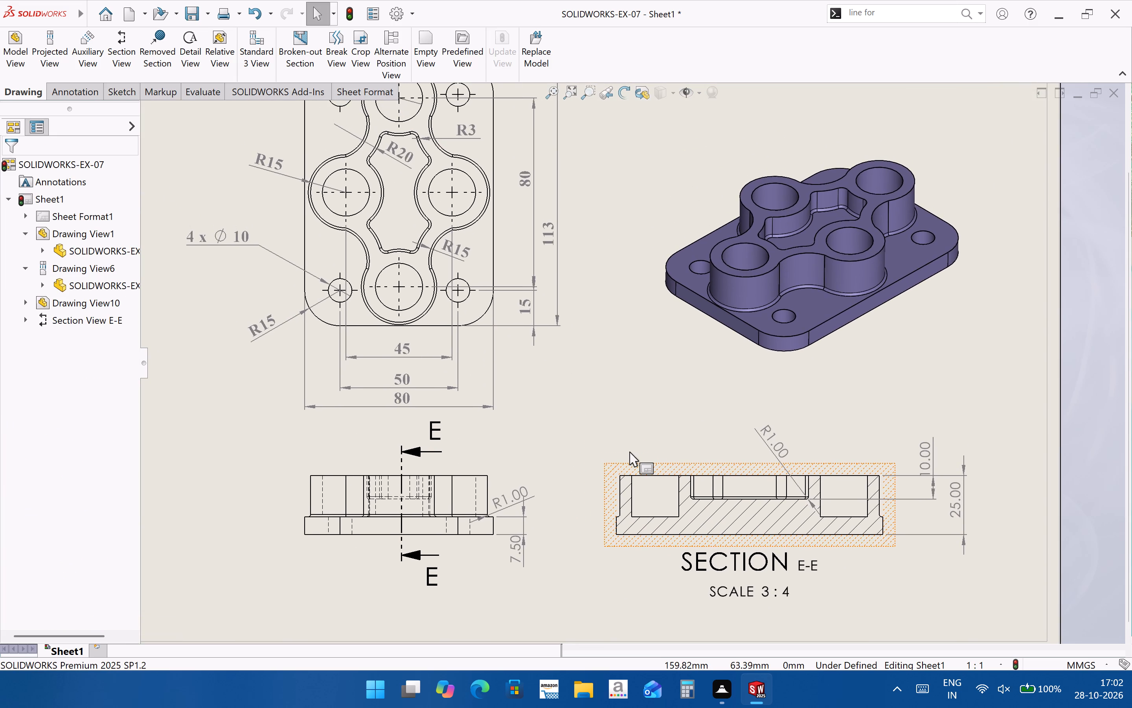
scroll(629, 452, "up", 3)
scroll(577, 345, "down", 2)
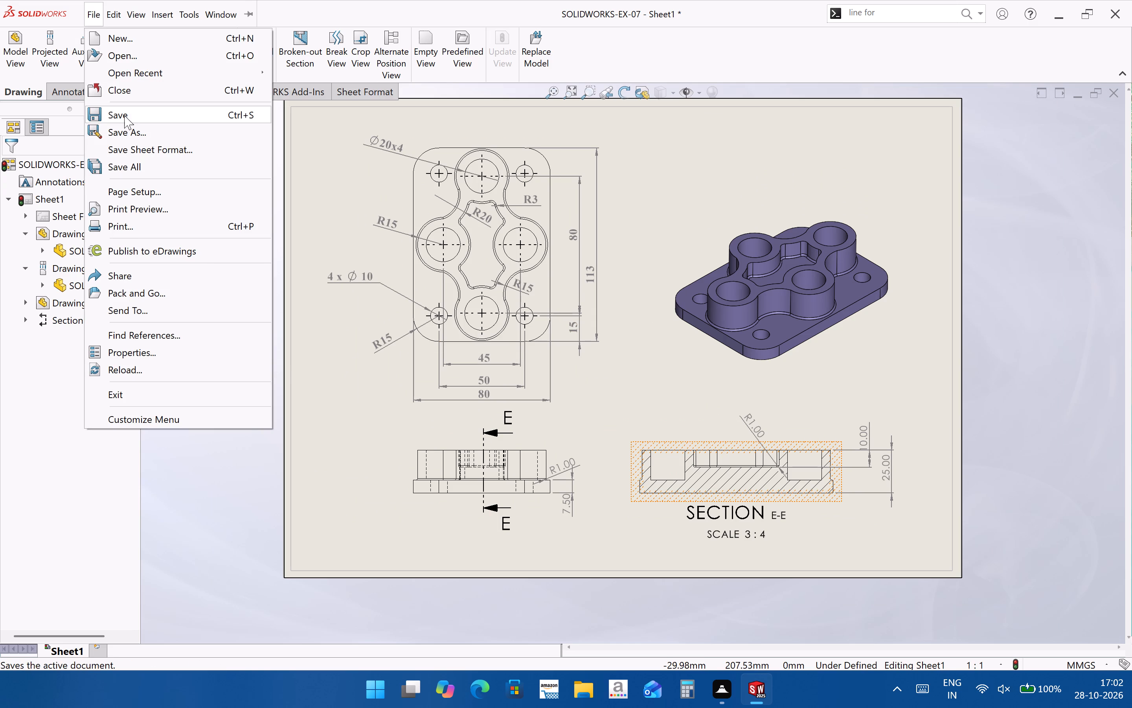
Save the SOLIDWORKS-EX-07 drawing.
left_click(124, 115)
left_click(331, 293)
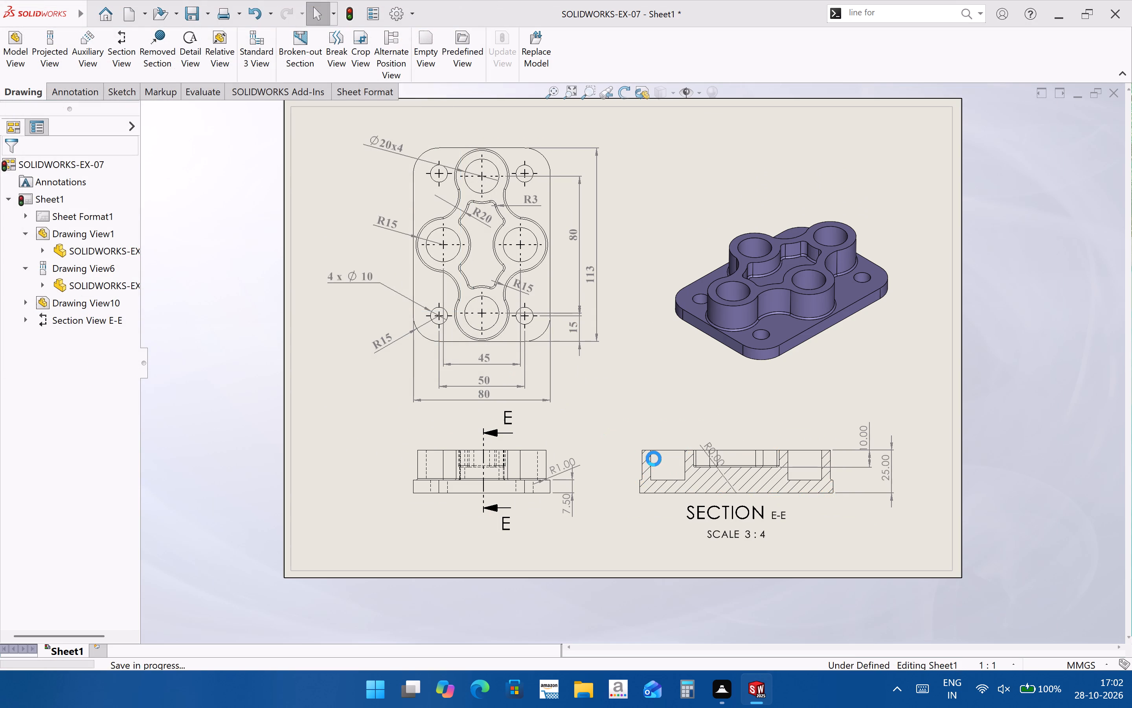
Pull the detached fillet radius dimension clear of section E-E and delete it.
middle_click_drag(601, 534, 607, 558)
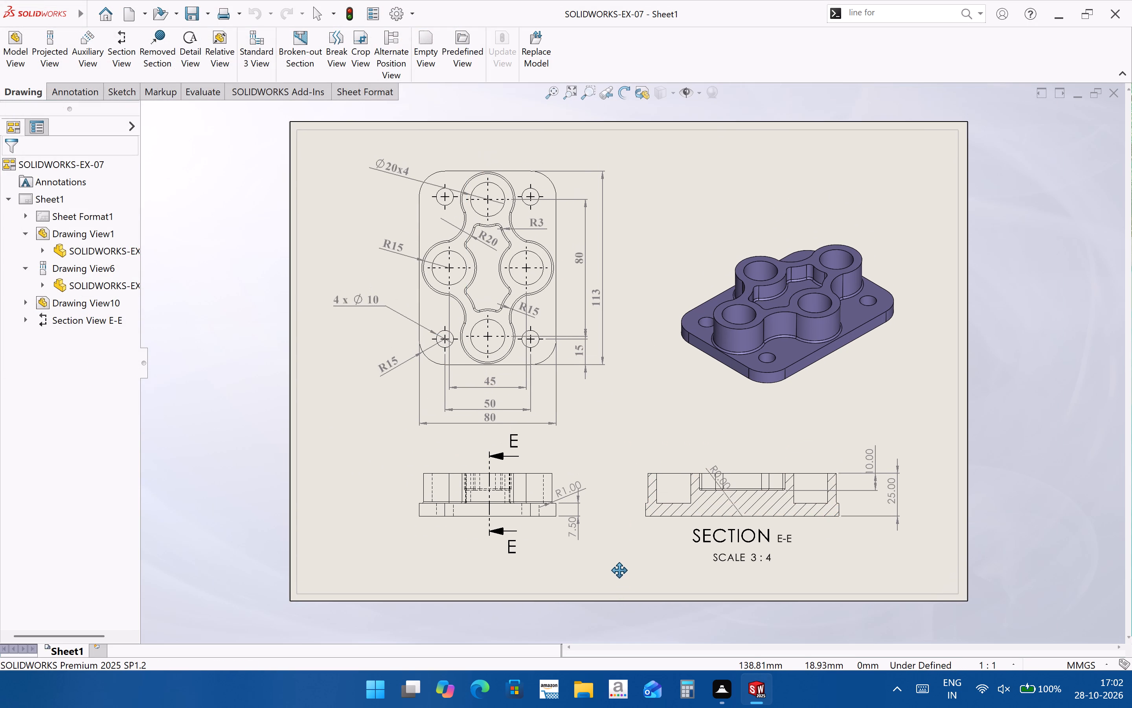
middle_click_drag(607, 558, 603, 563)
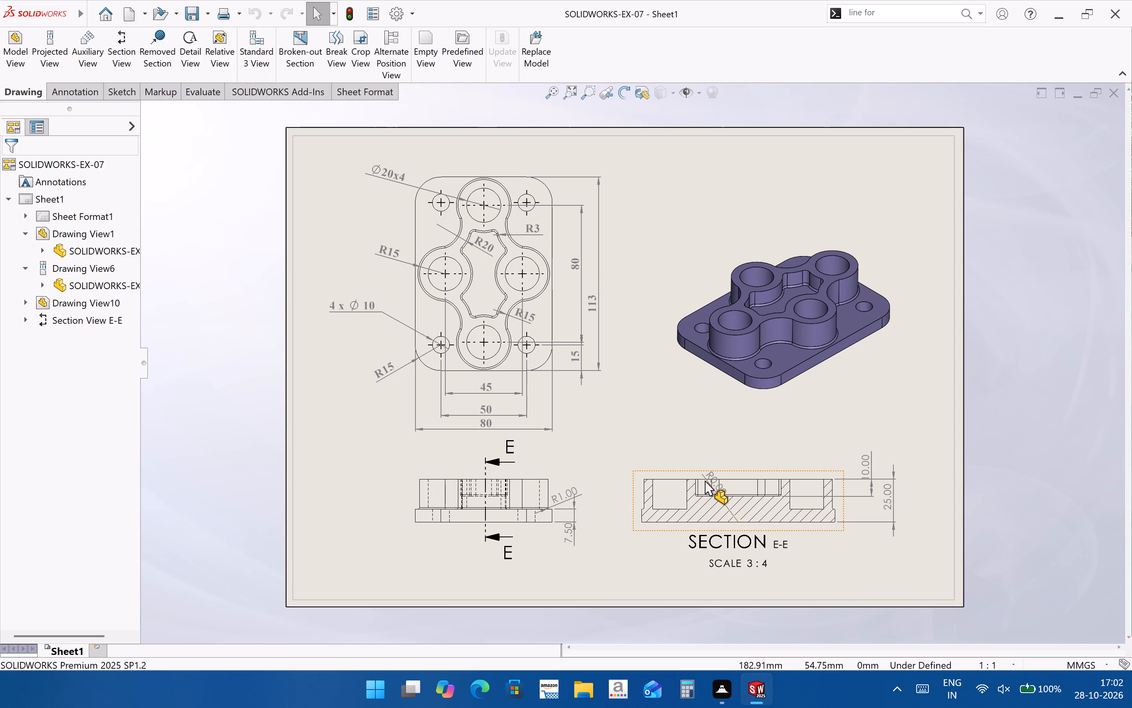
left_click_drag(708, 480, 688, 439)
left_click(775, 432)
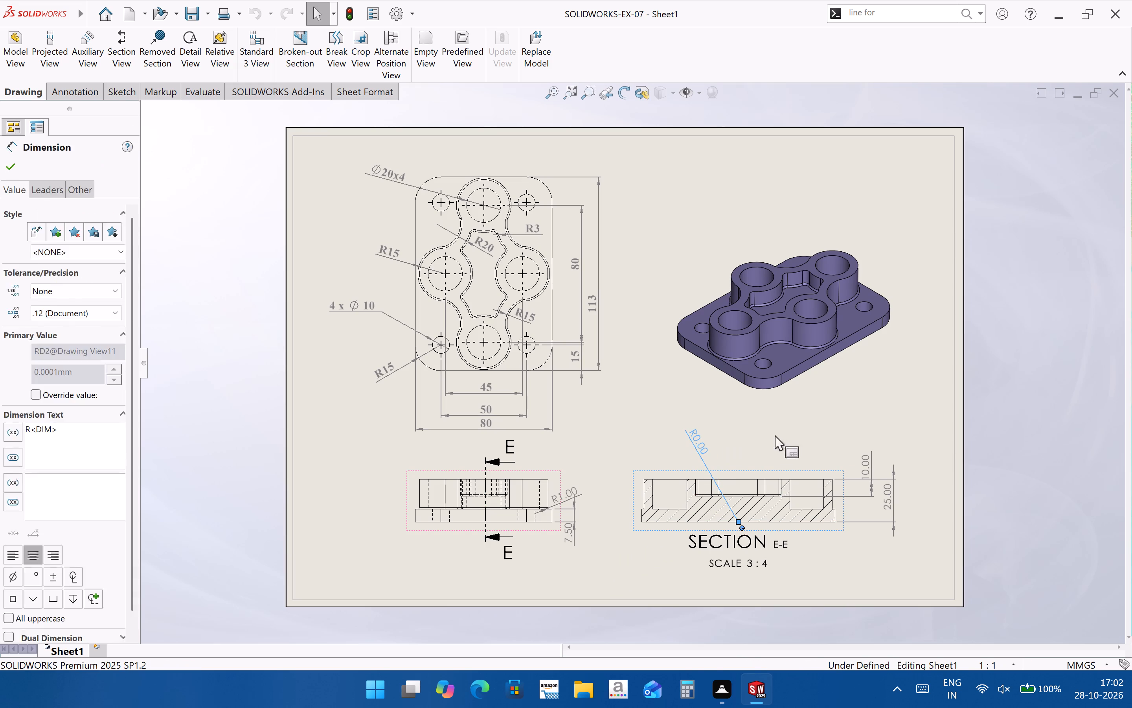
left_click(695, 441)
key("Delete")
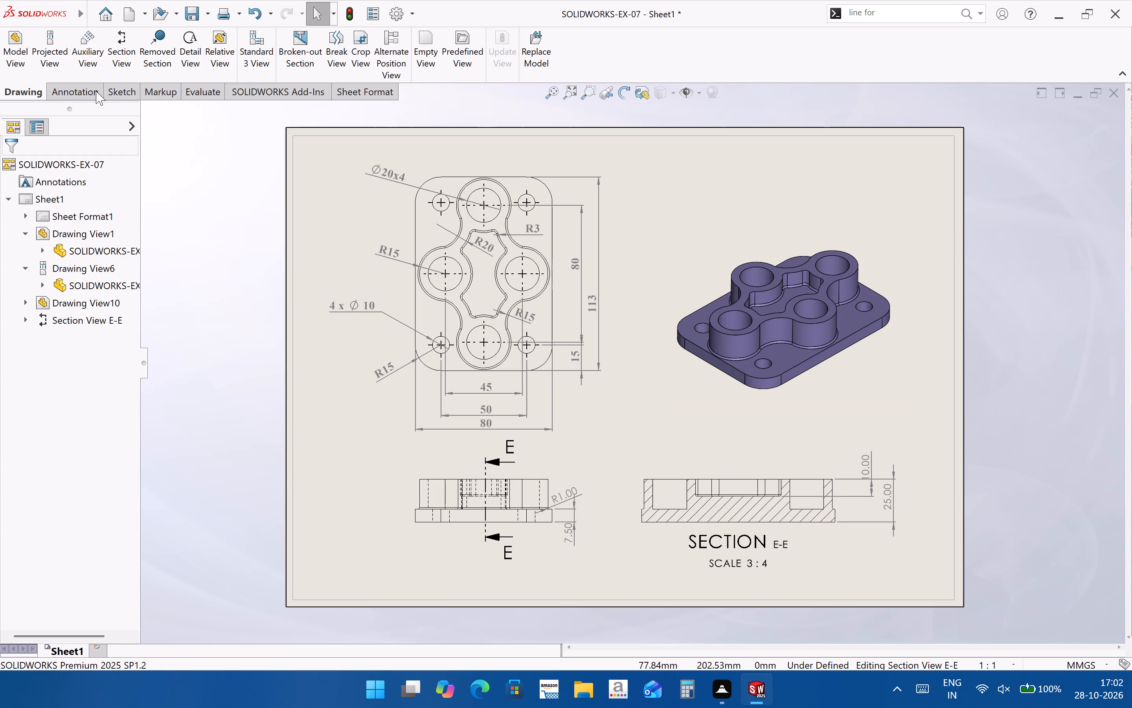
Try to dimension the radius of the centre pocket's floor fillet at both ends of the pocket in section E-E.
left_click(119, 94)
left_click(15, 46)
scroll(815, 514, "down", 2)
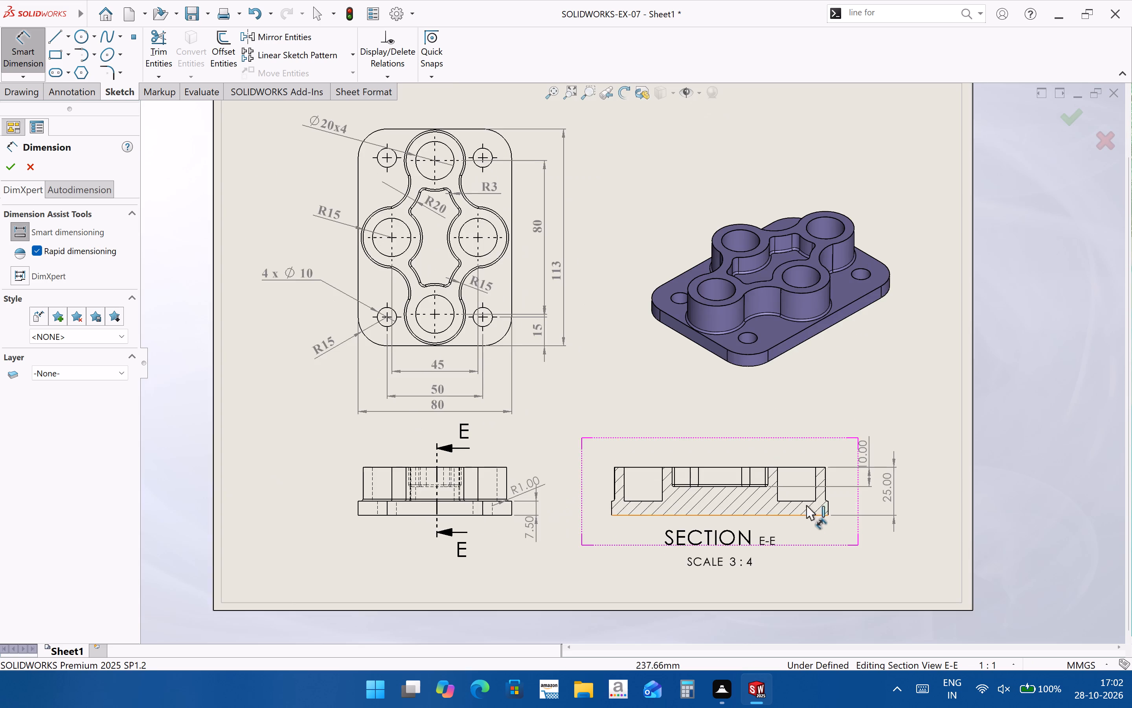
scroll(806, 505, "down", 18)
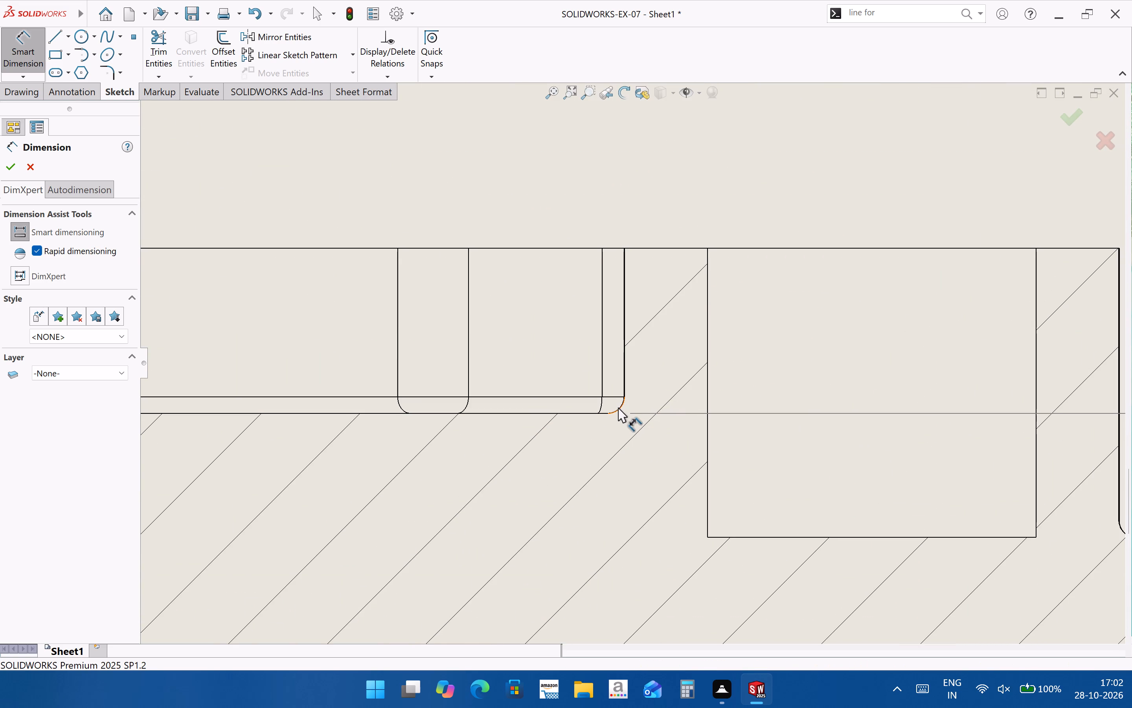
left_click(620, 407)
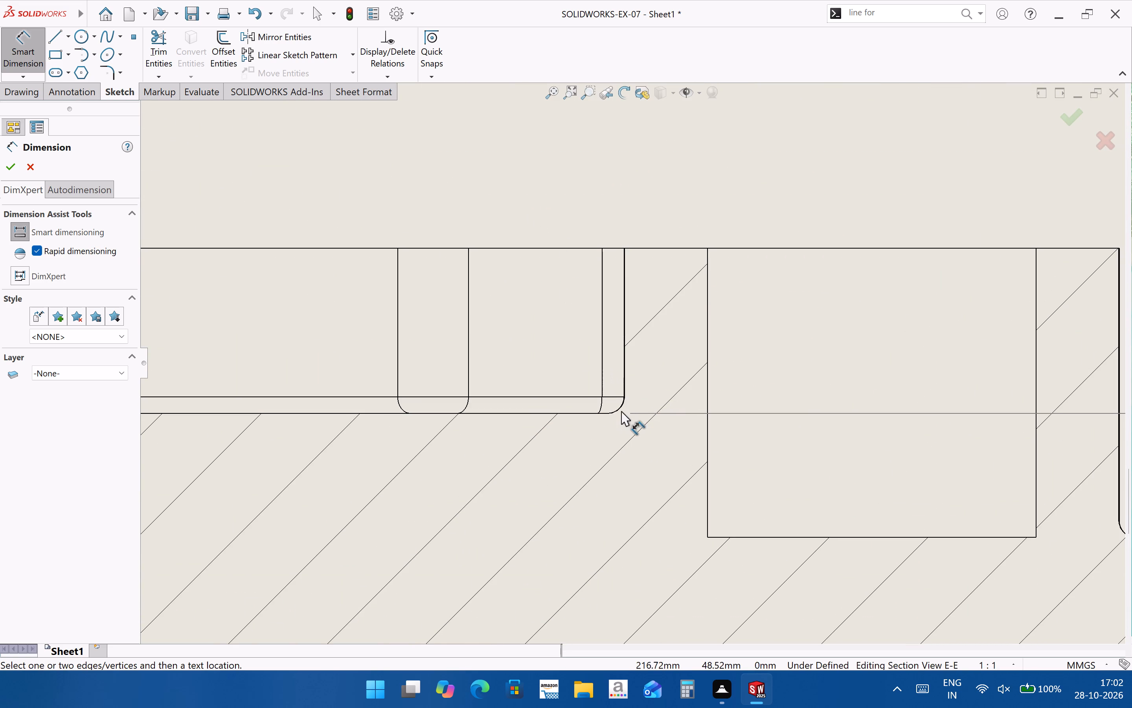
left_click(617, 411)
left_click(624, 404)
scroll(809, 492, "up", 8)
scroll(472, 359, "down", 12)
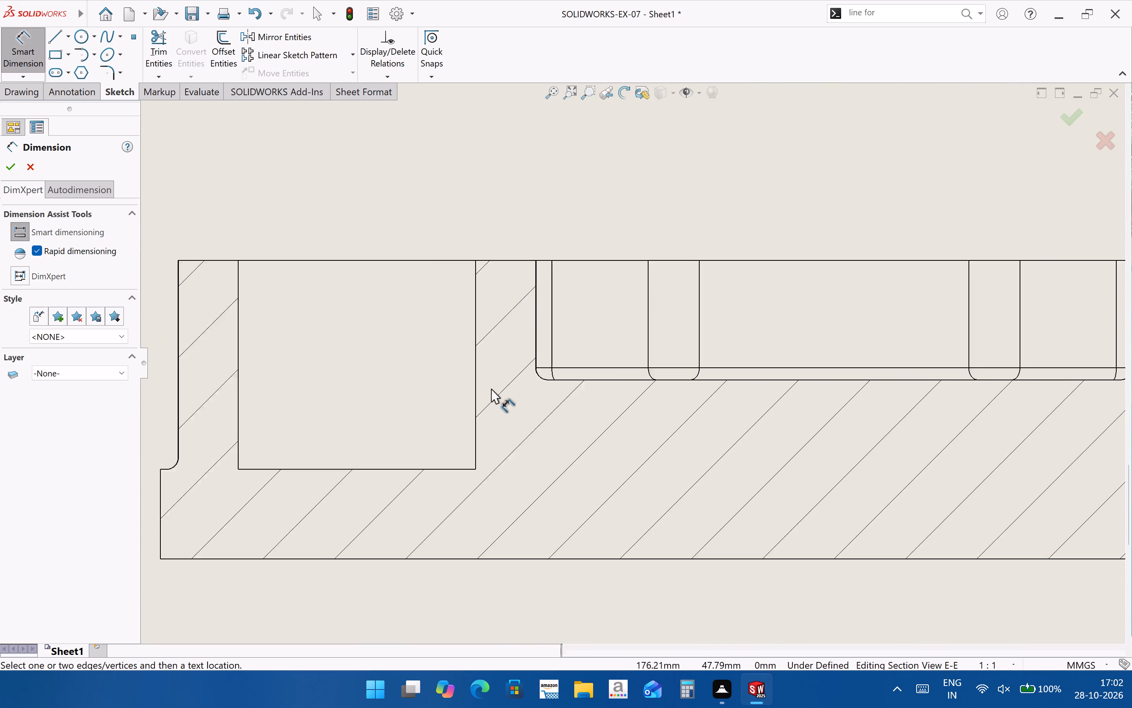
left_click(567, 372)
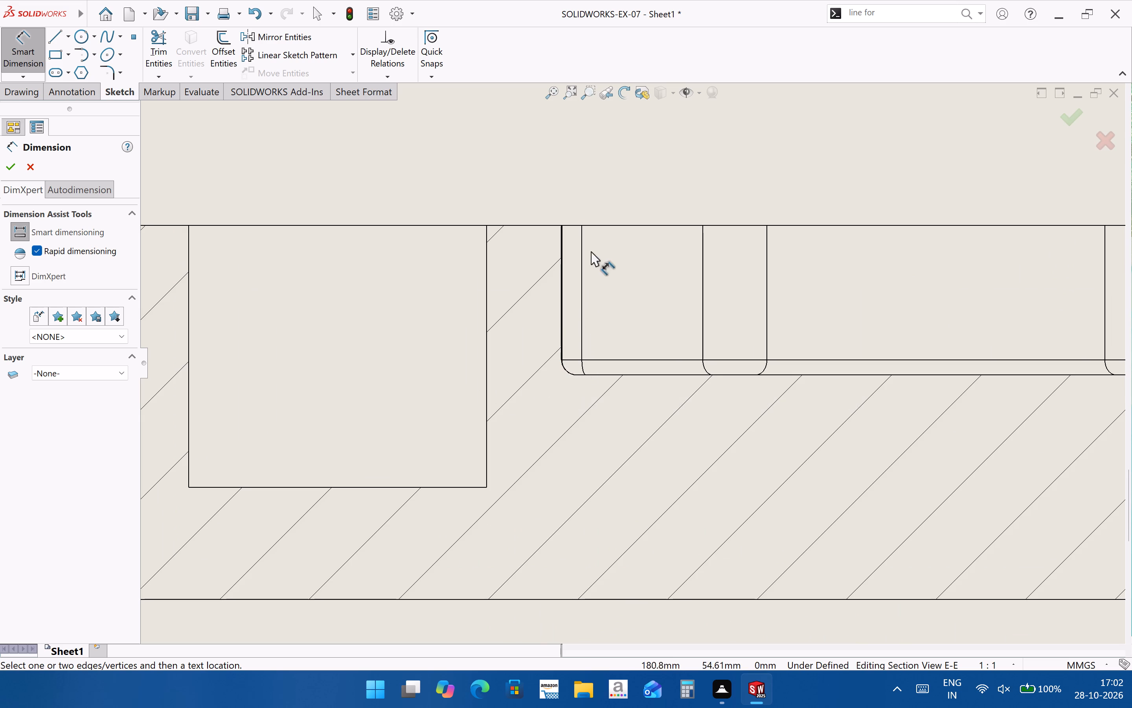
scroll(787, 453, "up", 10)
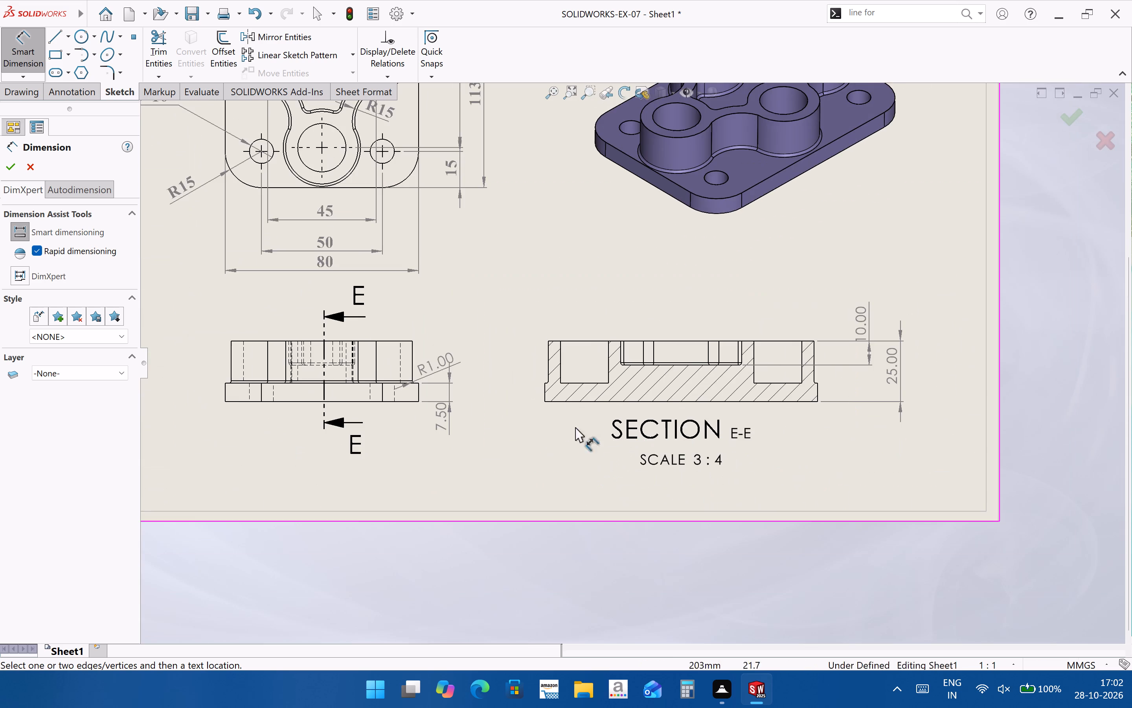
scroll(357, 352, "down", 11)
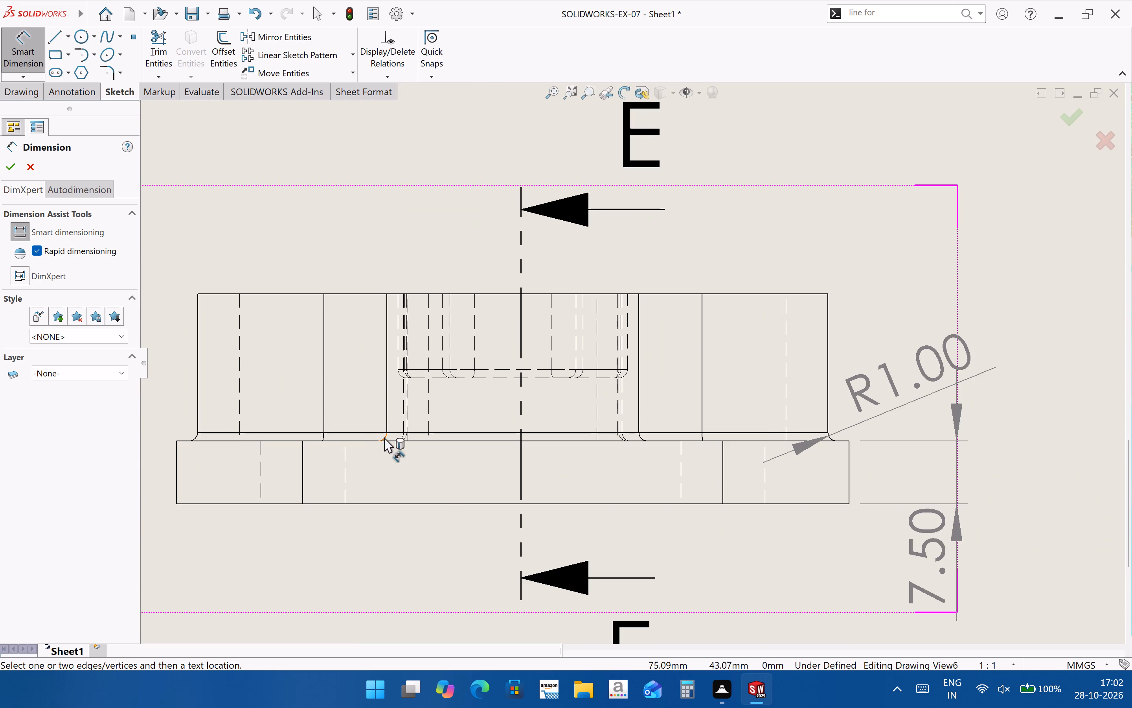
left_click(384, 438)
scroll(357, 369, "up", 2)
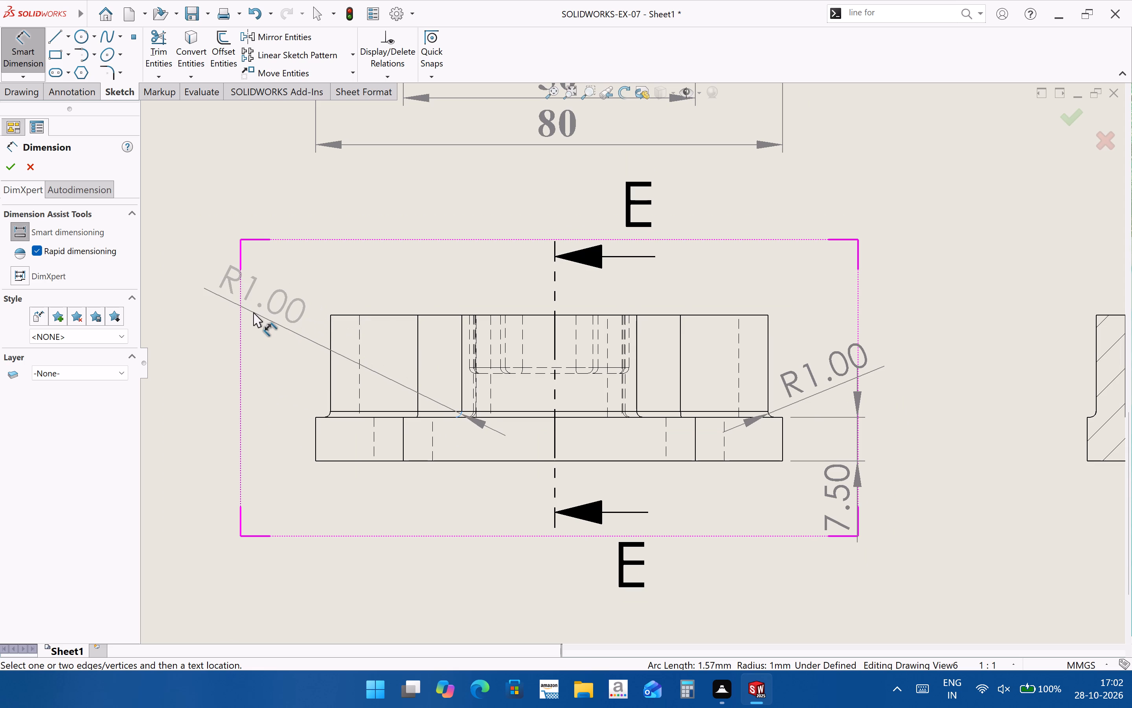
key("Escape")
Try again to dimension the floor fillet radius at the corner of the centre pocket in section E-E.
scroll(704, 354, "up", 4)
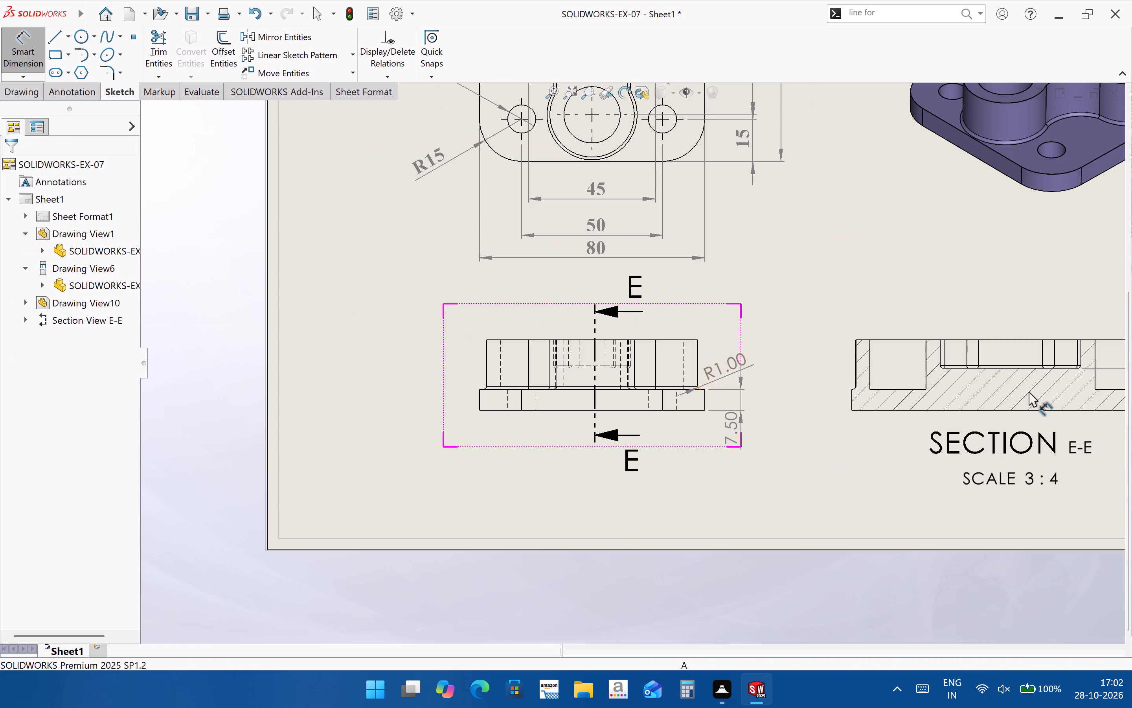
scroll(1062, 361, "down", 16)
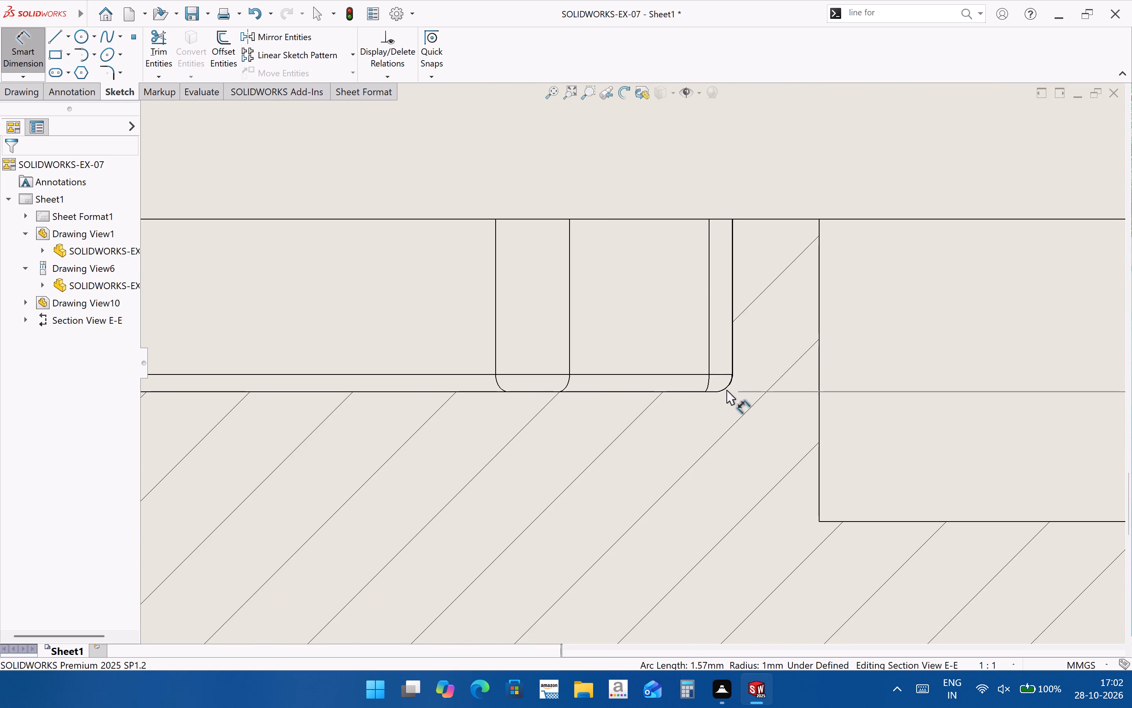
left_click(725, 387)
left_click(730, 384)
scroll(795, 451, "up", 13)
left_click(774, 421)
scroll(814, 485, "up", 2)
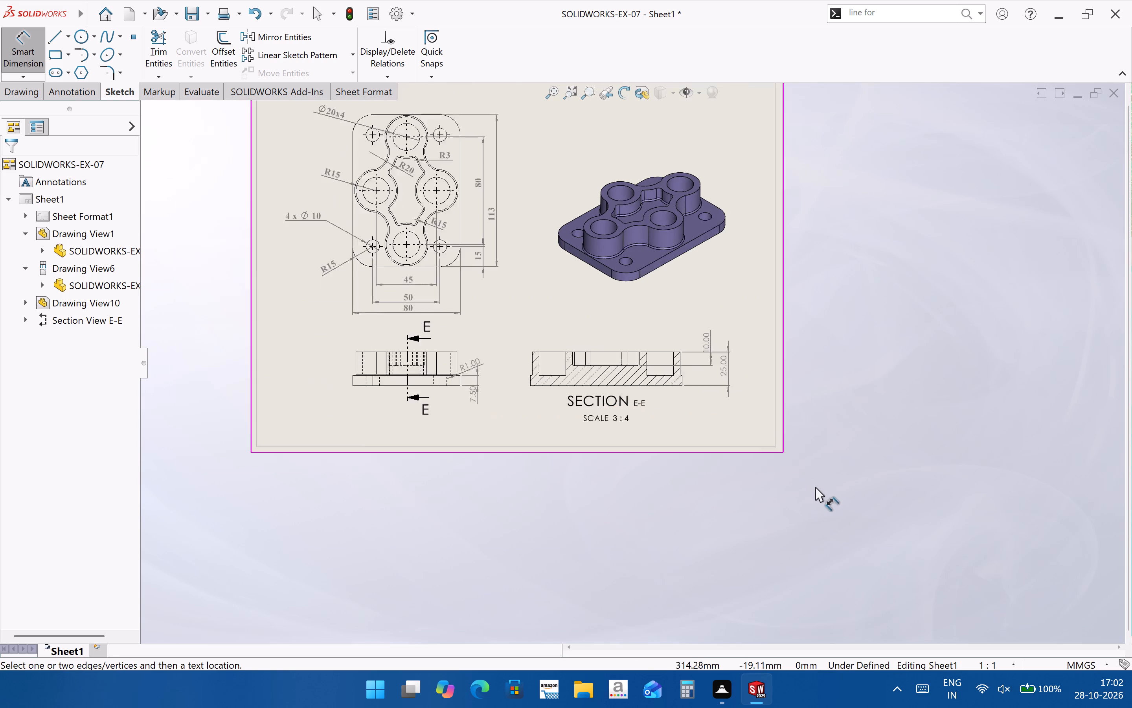
Examine the sheet's views and check the radii of the centre pocket's nested side arcs in the top view.
scroll(815, 487, "up", 1)
scroll(577, 357, "down", 3)
middle_click_drag(571, 399, 608, 494)
left_click(776, 400)
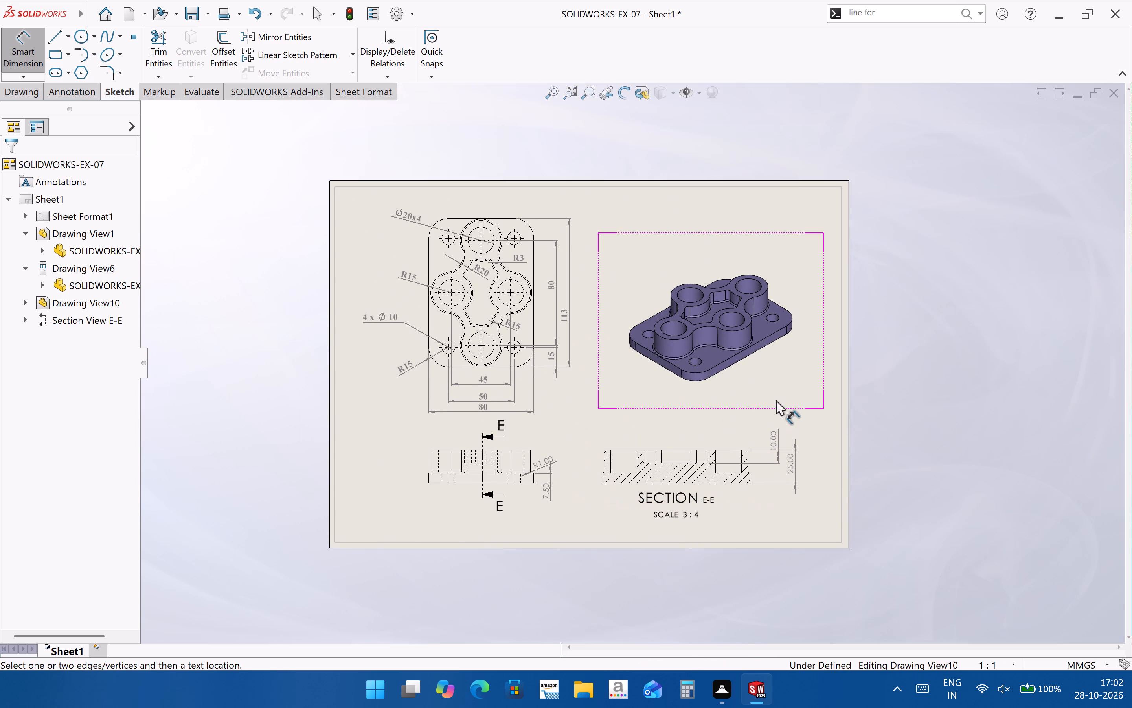
left_click(815, 508)
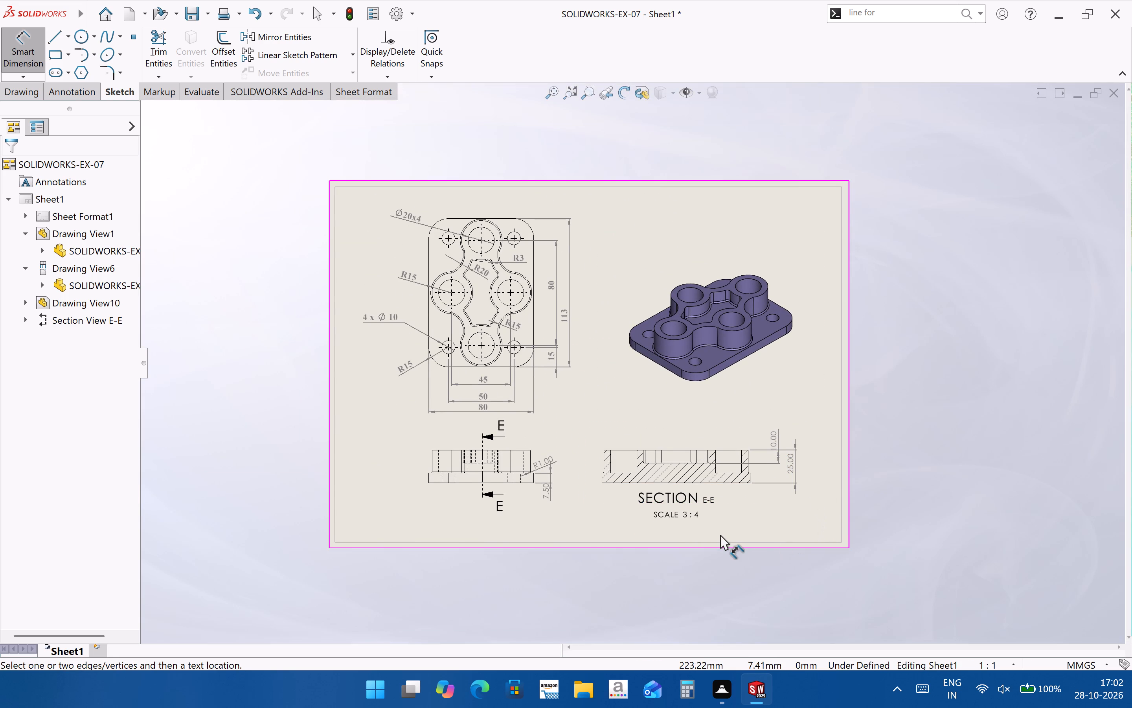
scroll(583, 446, "down", 2)
scroll(462, 454, "down", 4)
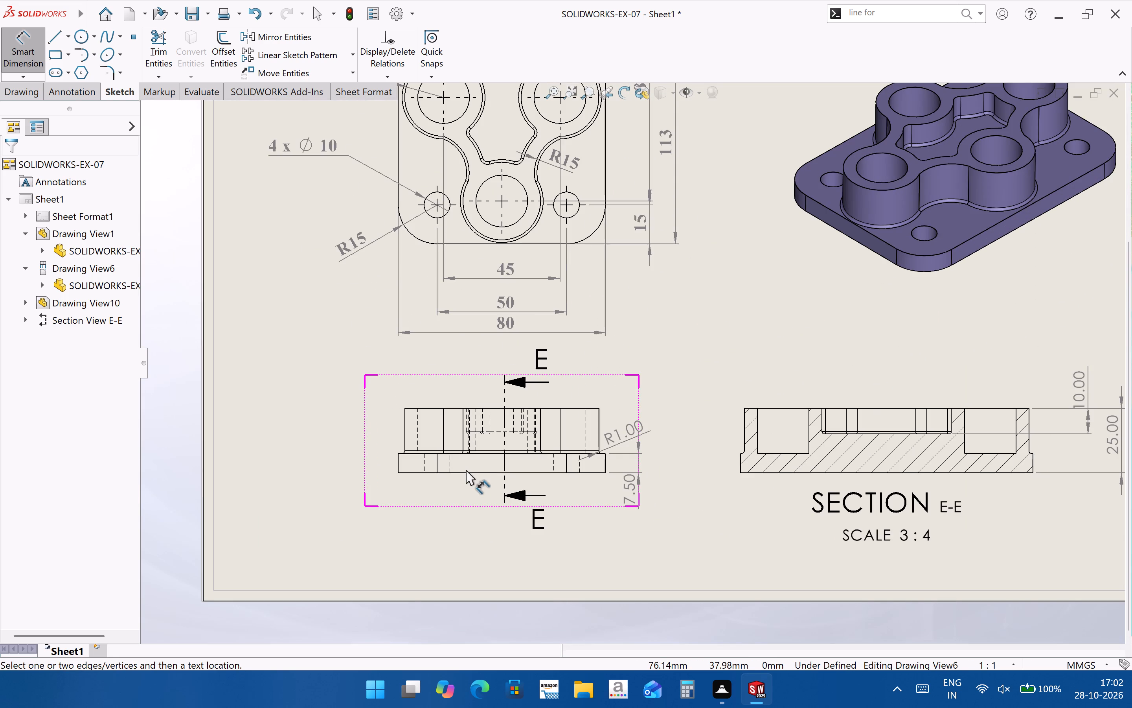
scroll(554, 340, "up", 2)
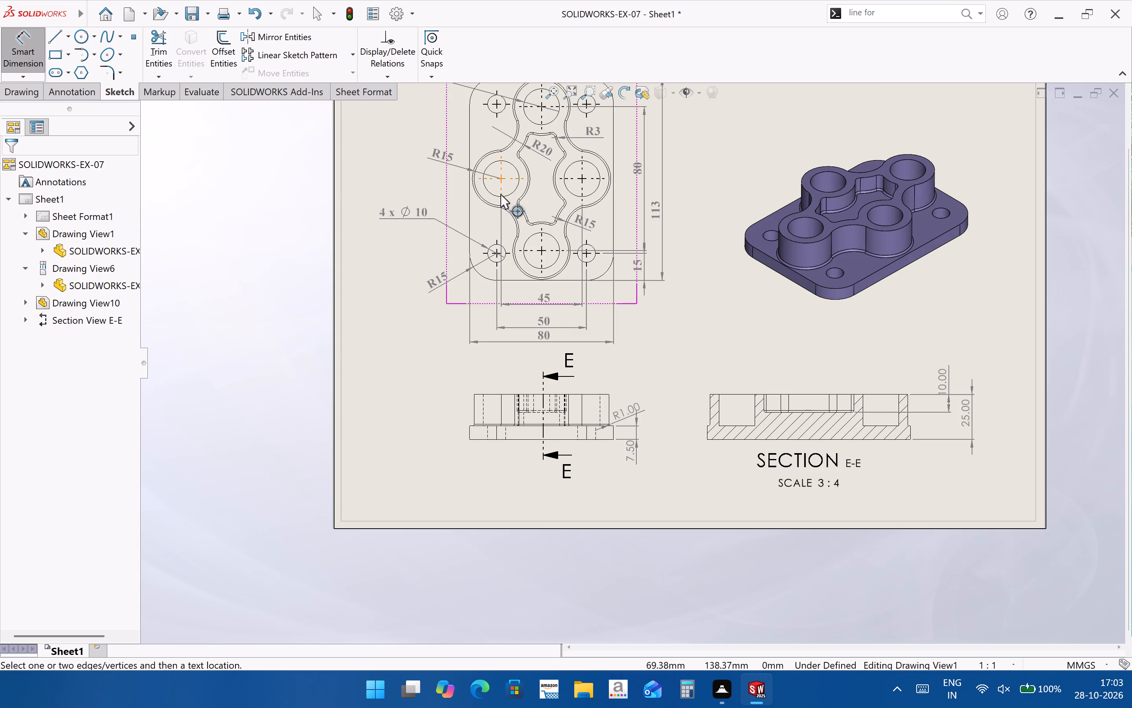
scroll(513, 158, "down", 3)
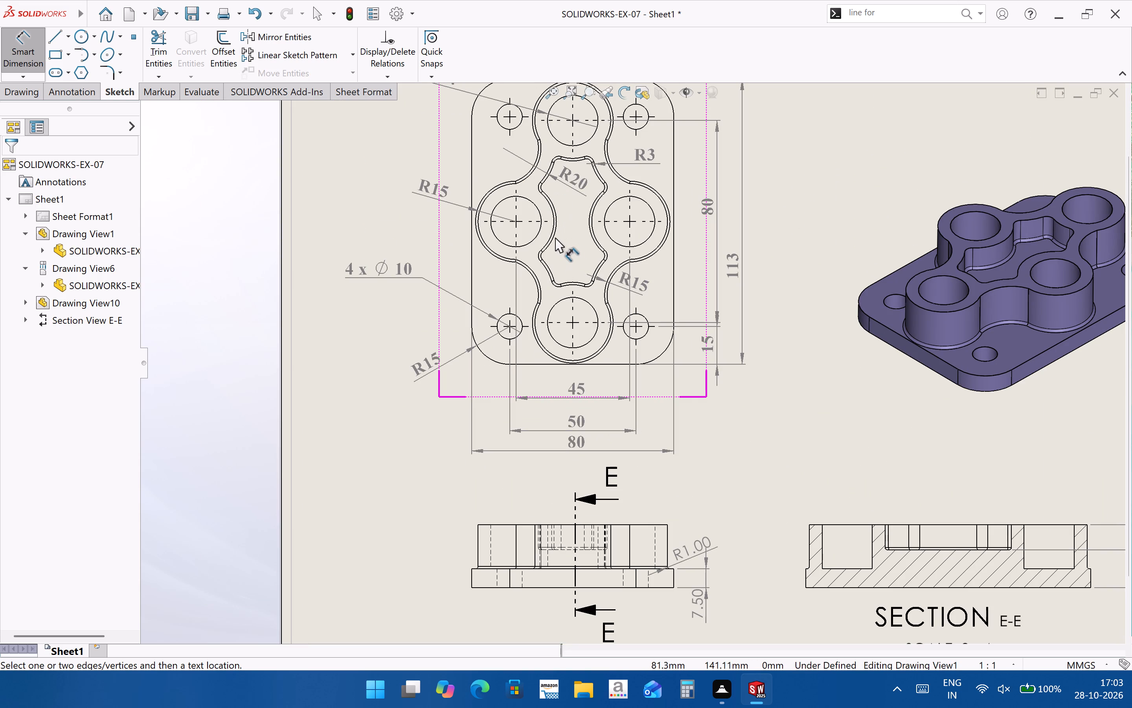
left_click(554, 236)
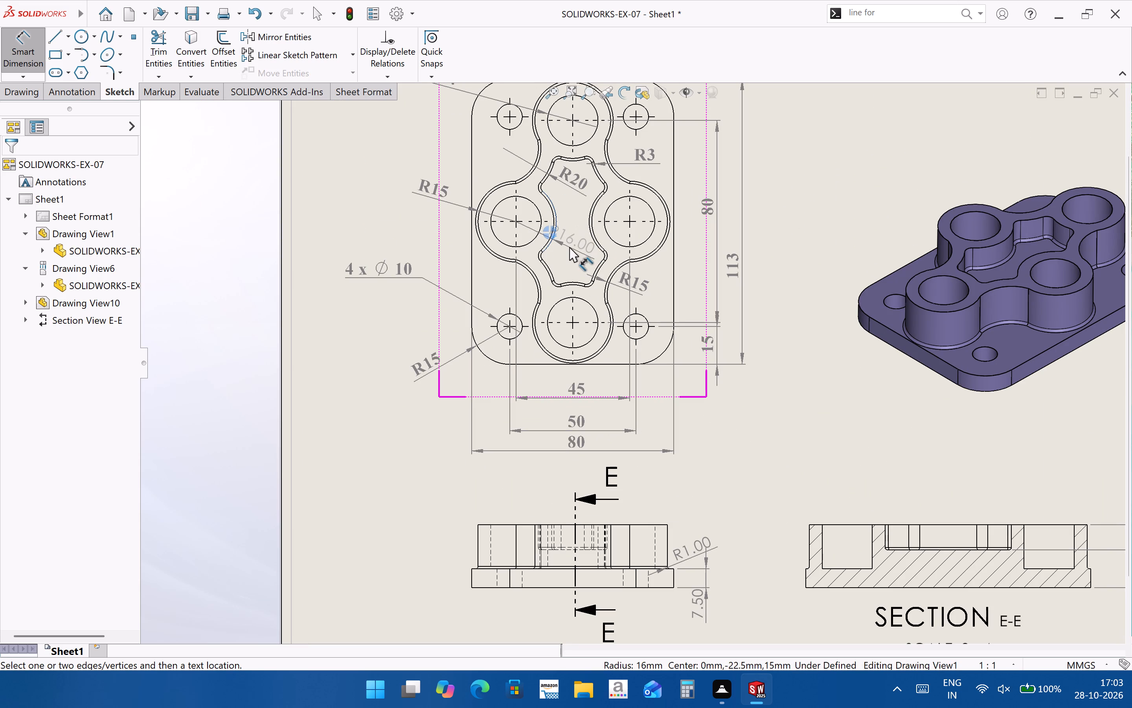
key("Escape")
scroll(564, 233, "down", 6)
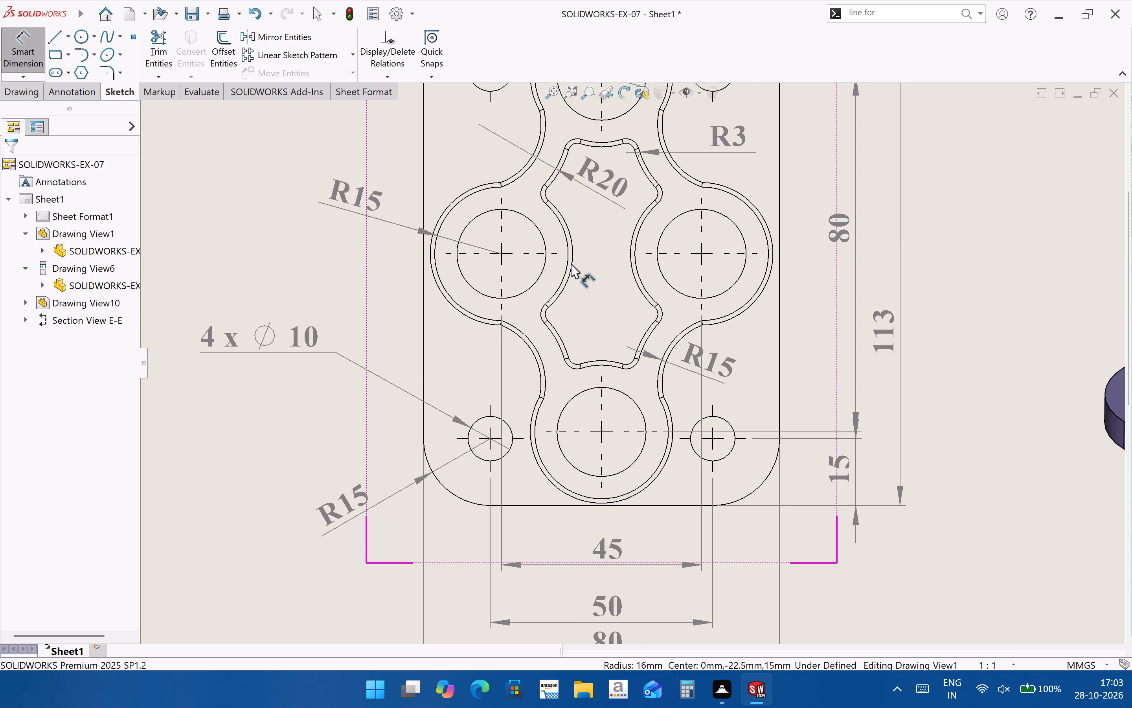
left_click(572, 264)
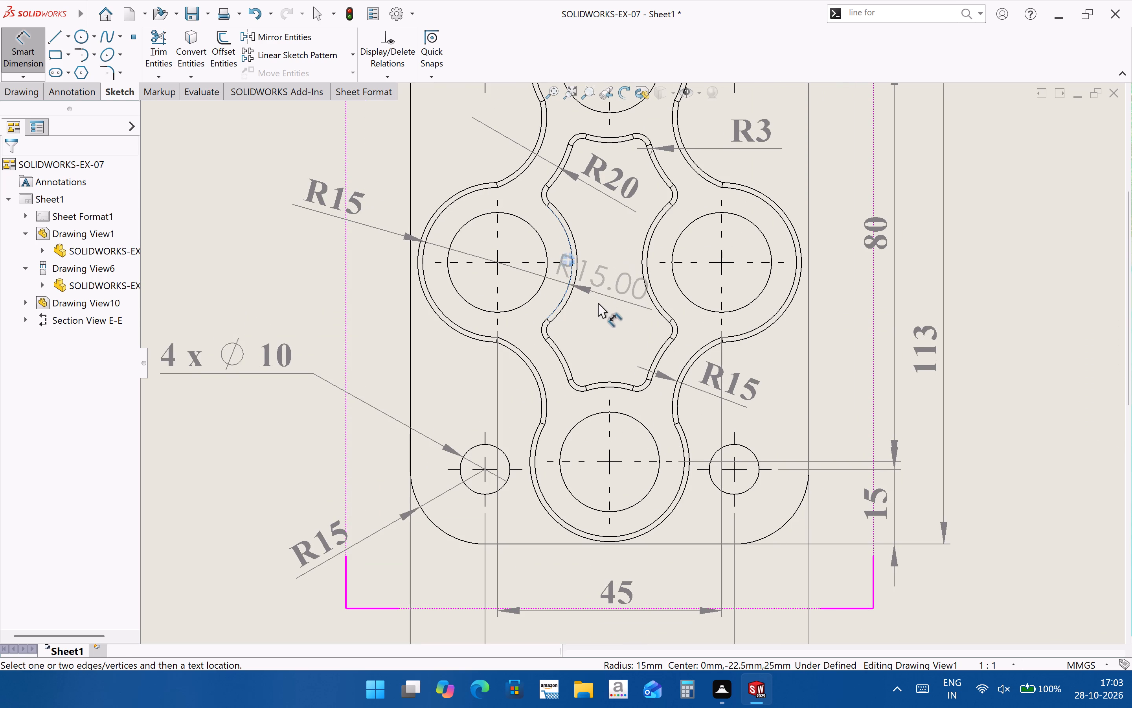
key("Escape")
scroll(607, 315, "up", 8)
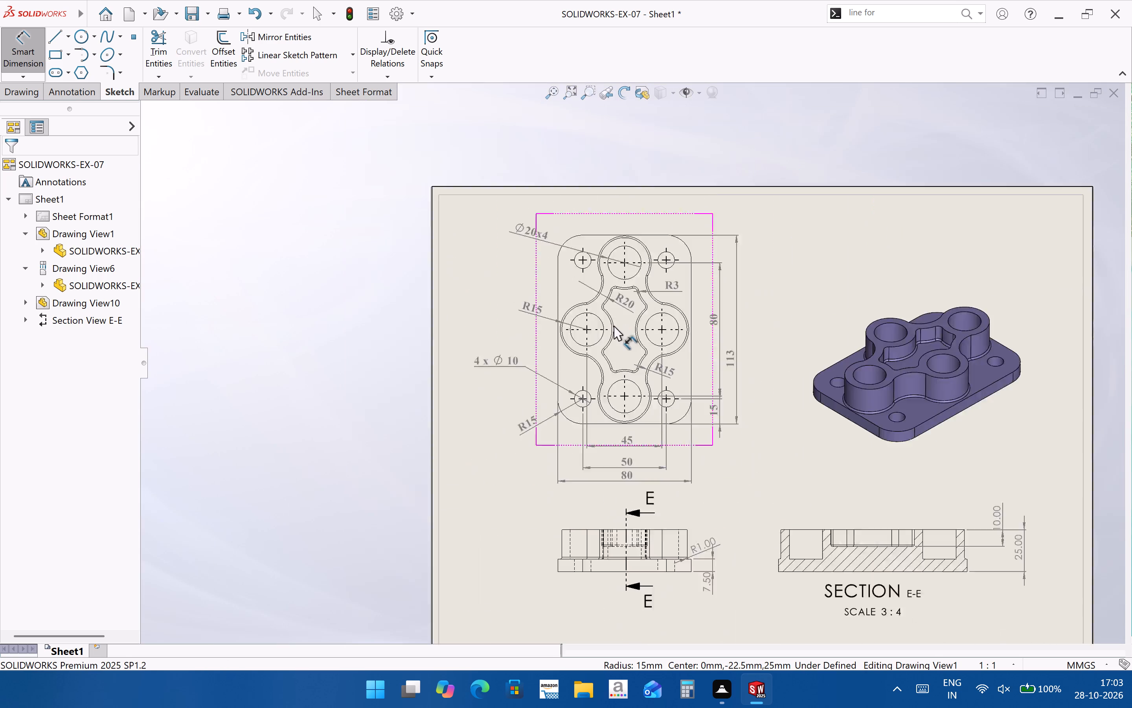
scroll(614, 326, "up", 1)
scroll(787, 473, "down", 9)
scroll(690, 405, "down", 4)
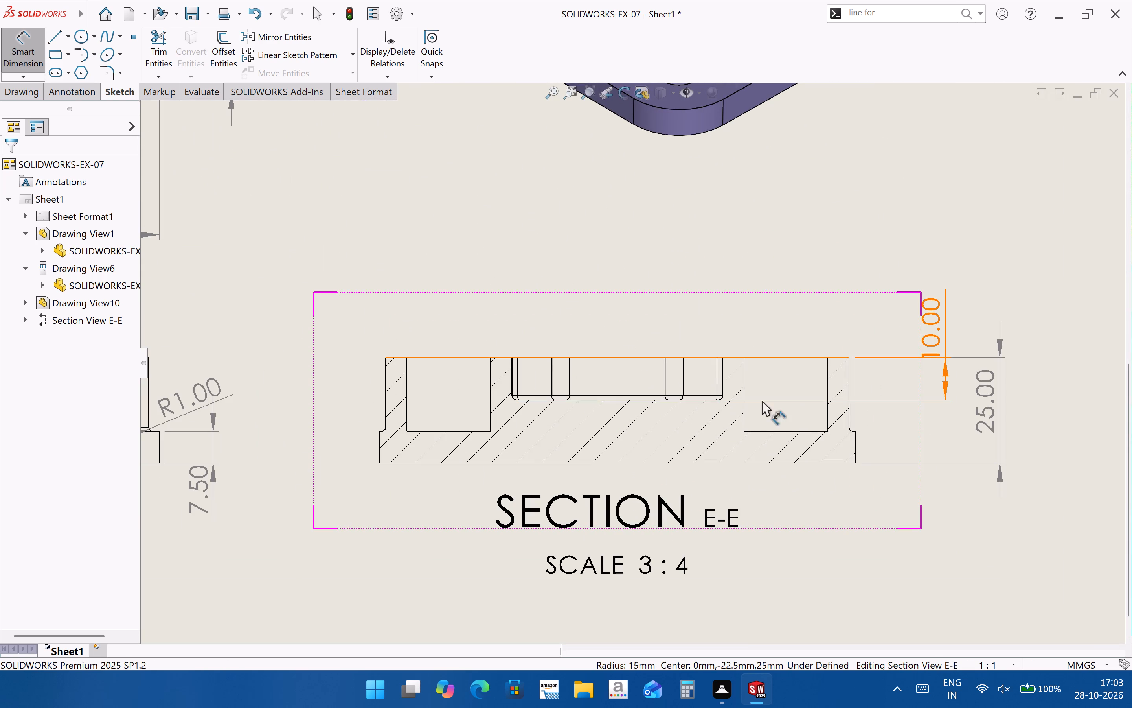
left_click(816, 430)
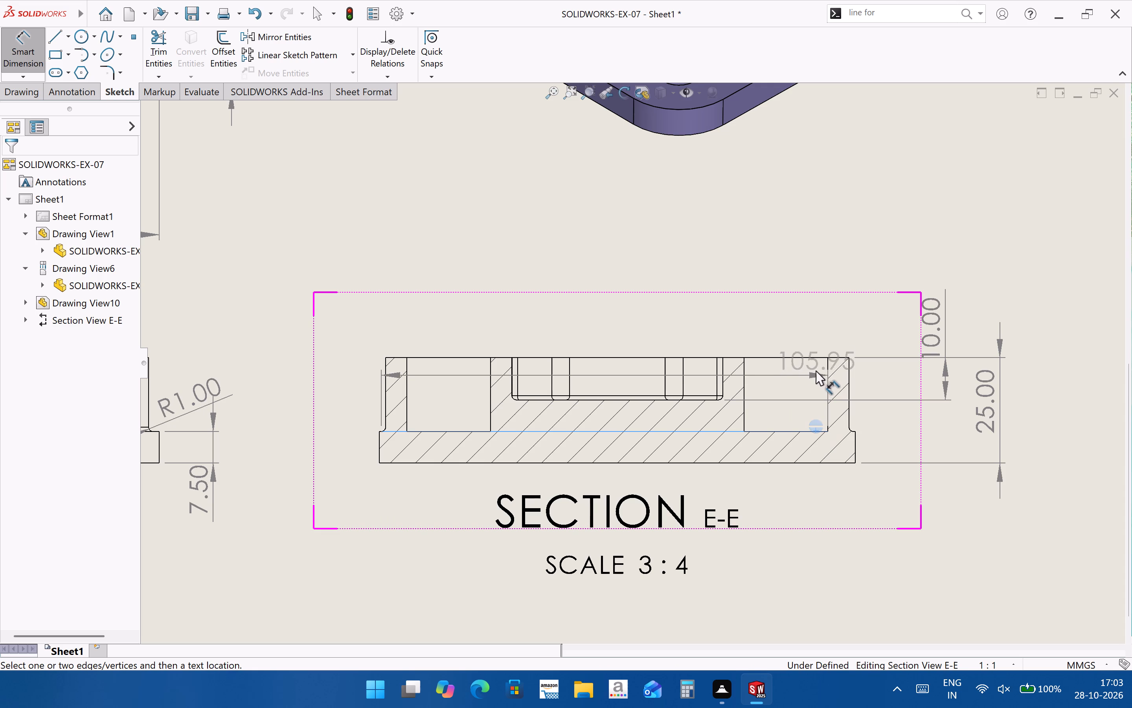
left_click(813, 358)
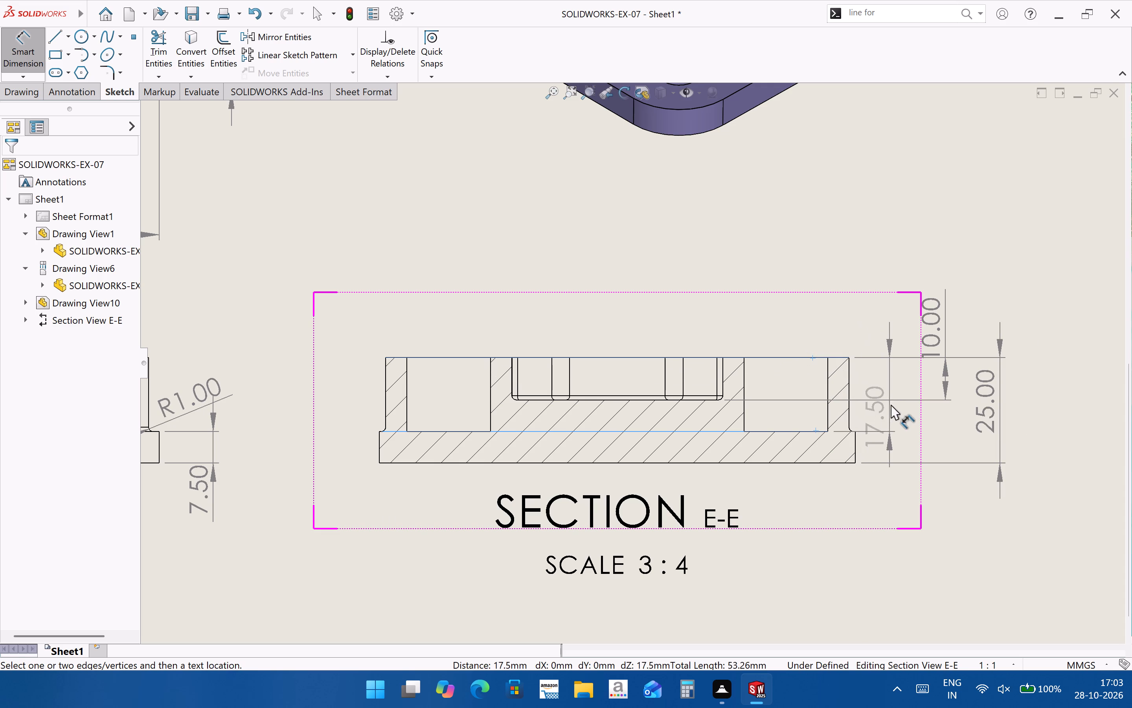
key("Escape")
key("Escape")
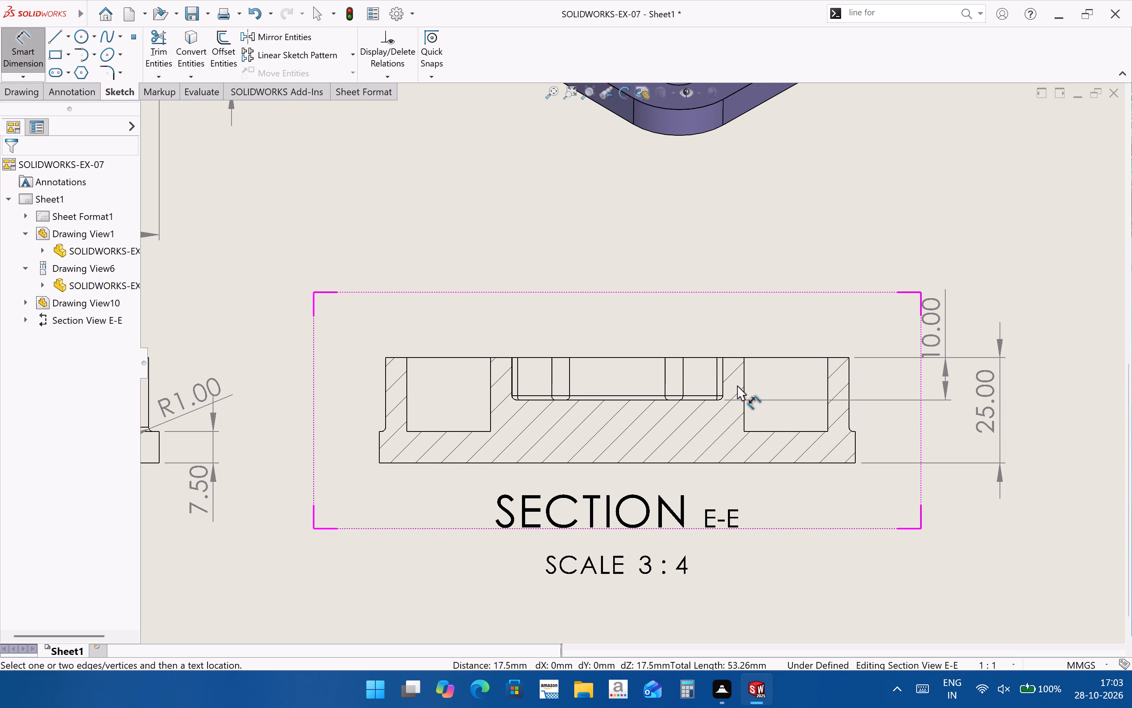
Dimension the fillet height between the centre pocket's lower tangent edge and its floor in section E-E, placed beside the pocket depth dimension.
scroll(731, 394, "down", 4)
left_click(678, 386)
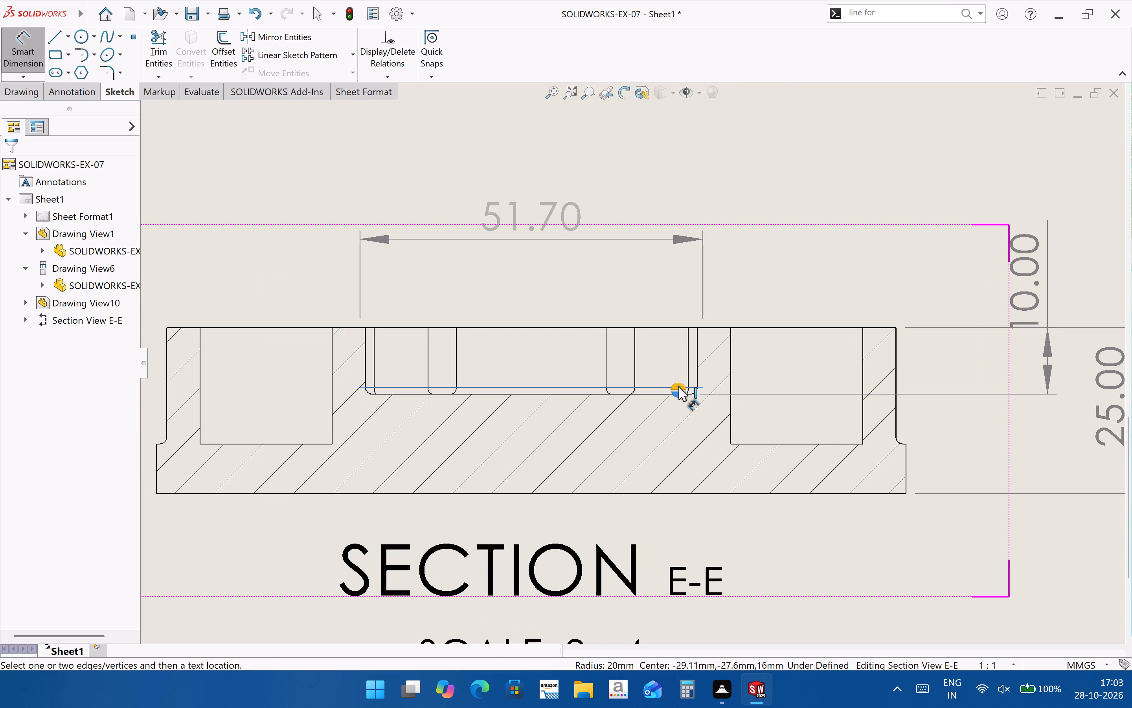
left_click(667, 394, "ctrl")
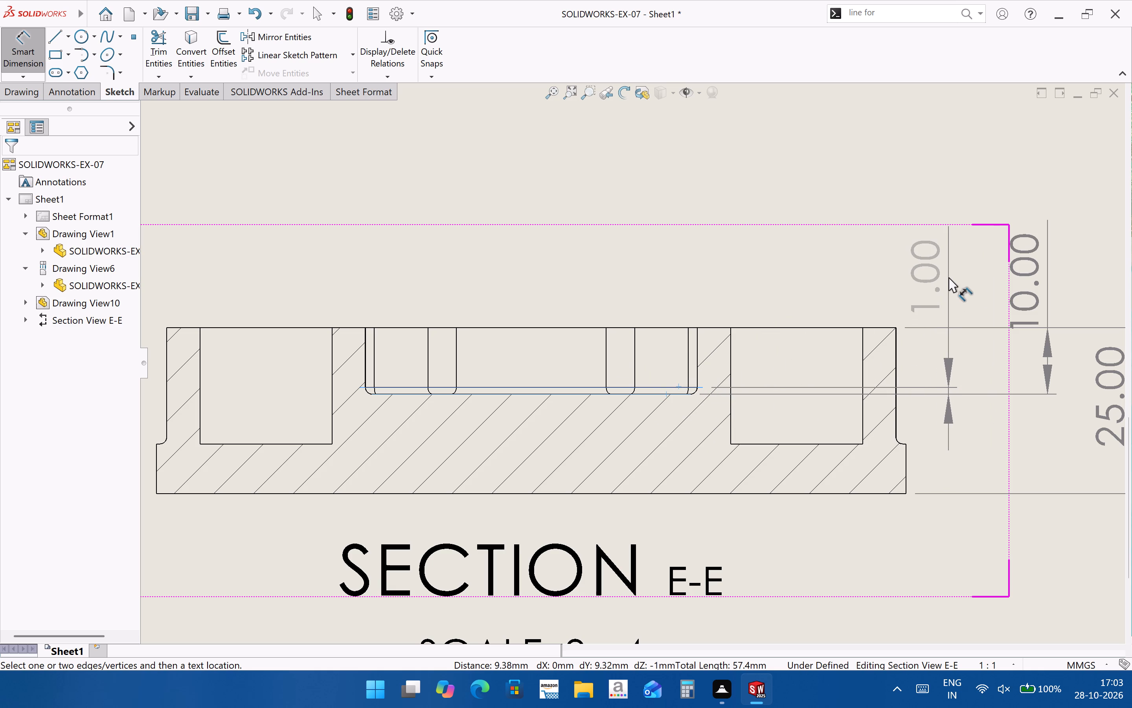
left_click(948, 277)
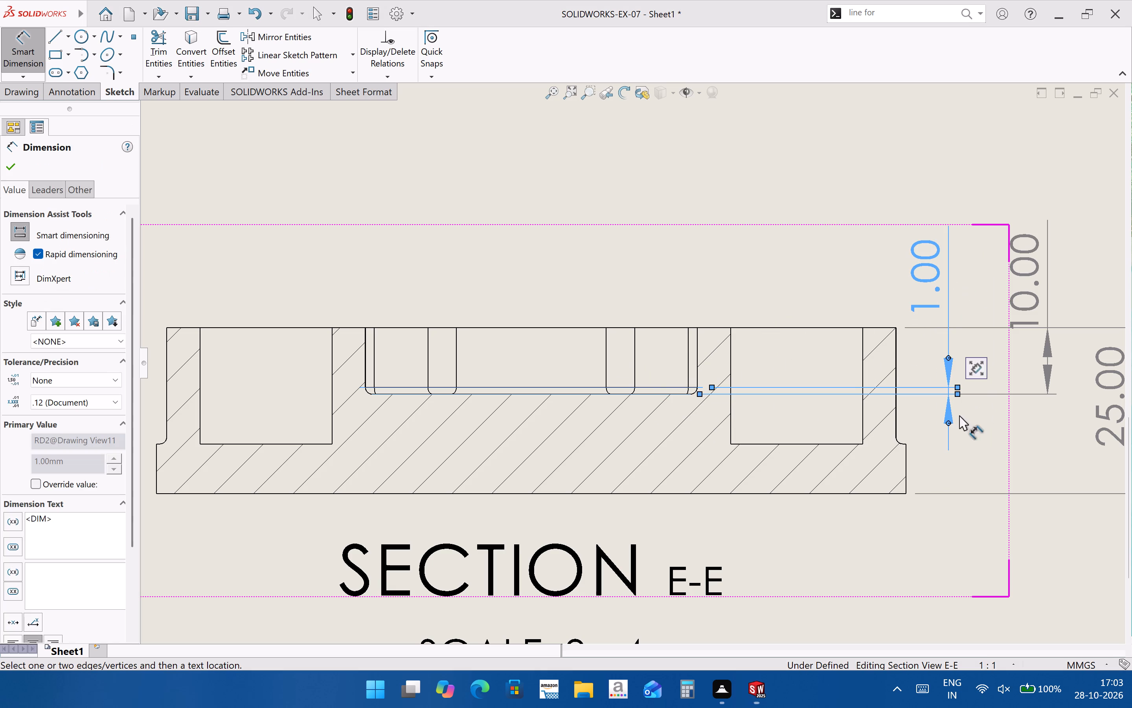
left_click(1012, 544)
scroll(836, 390, "up", 3)
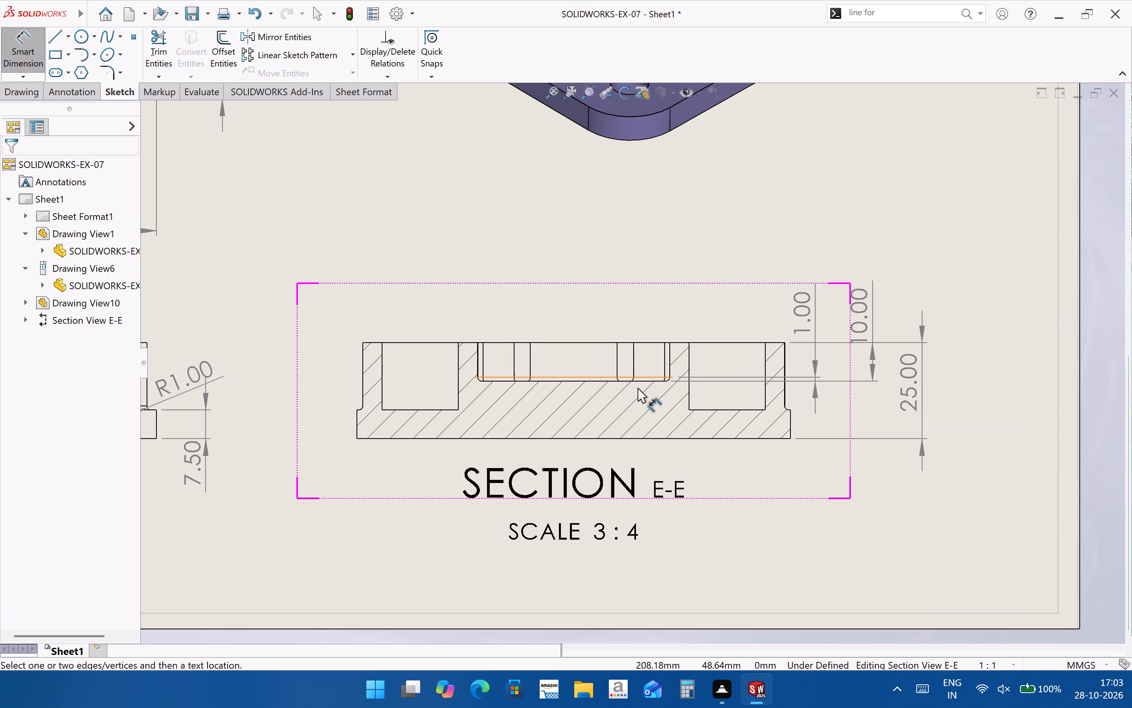
key("Escape")
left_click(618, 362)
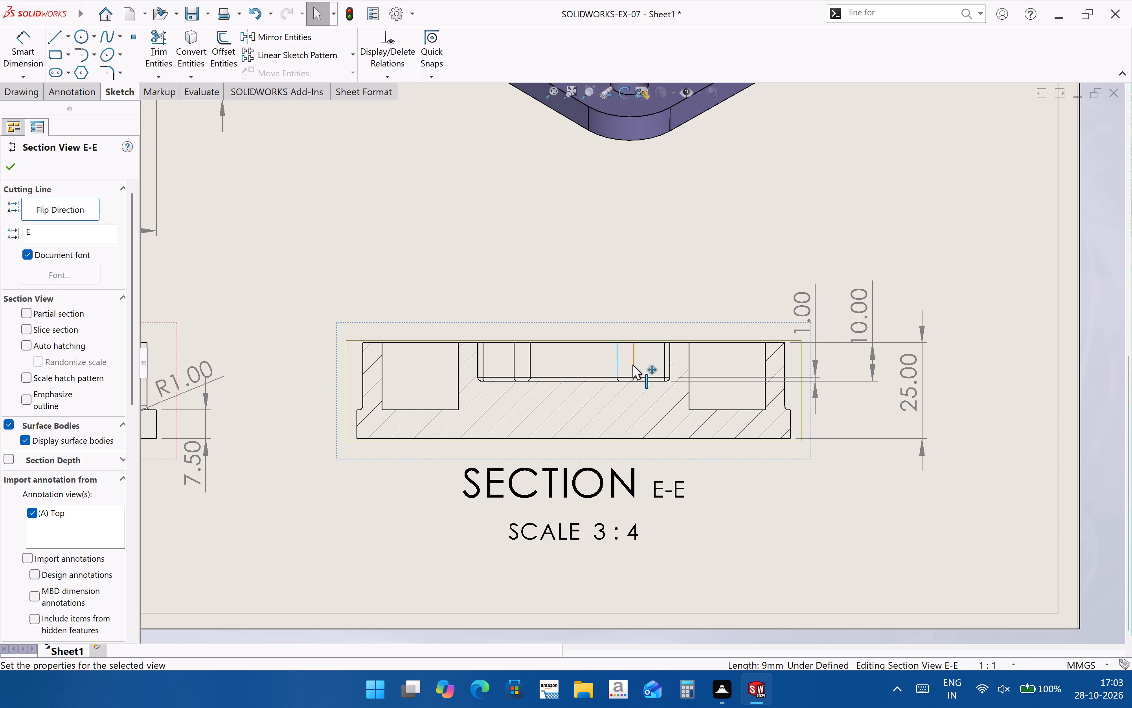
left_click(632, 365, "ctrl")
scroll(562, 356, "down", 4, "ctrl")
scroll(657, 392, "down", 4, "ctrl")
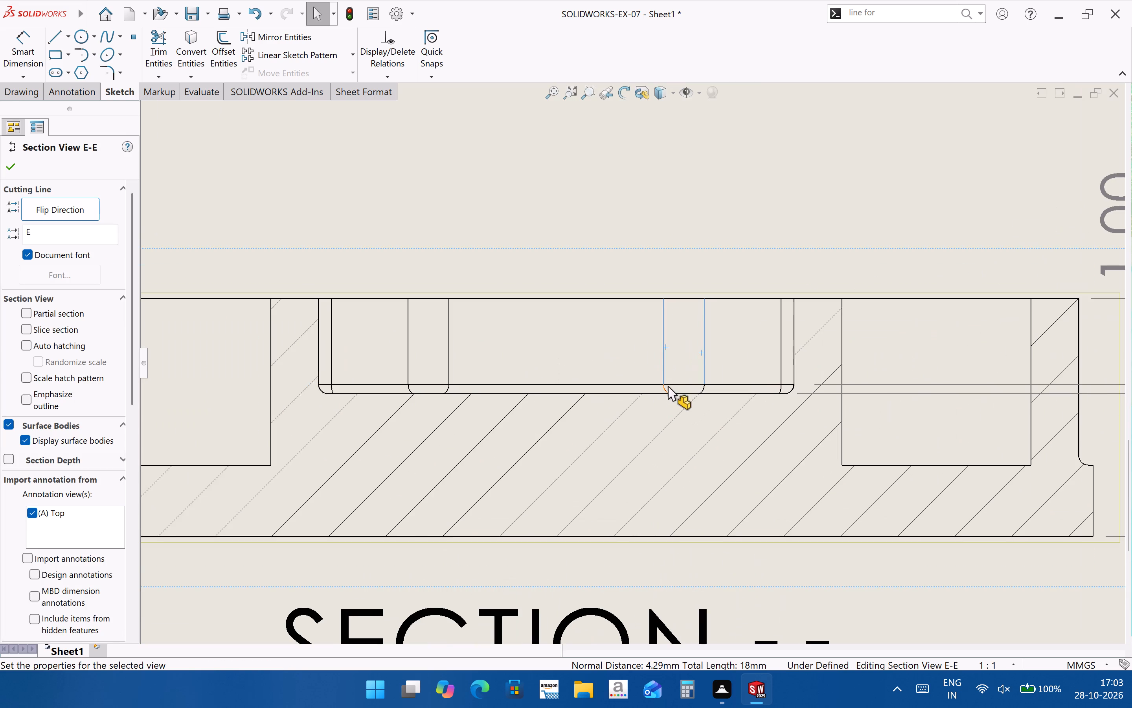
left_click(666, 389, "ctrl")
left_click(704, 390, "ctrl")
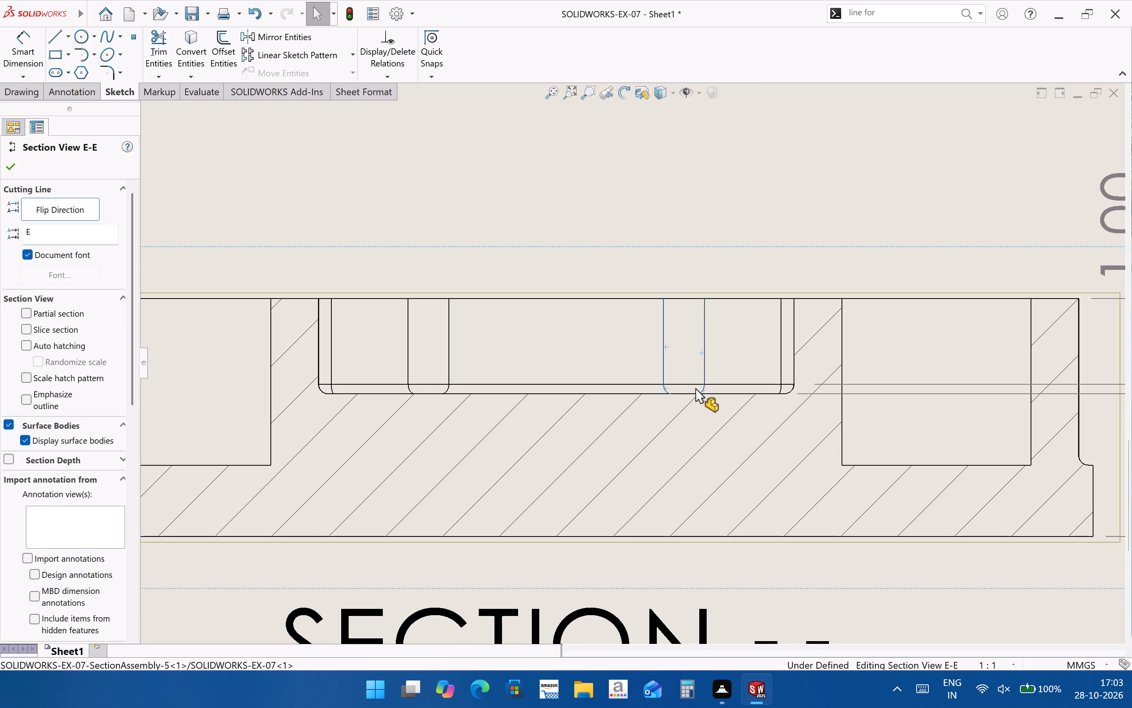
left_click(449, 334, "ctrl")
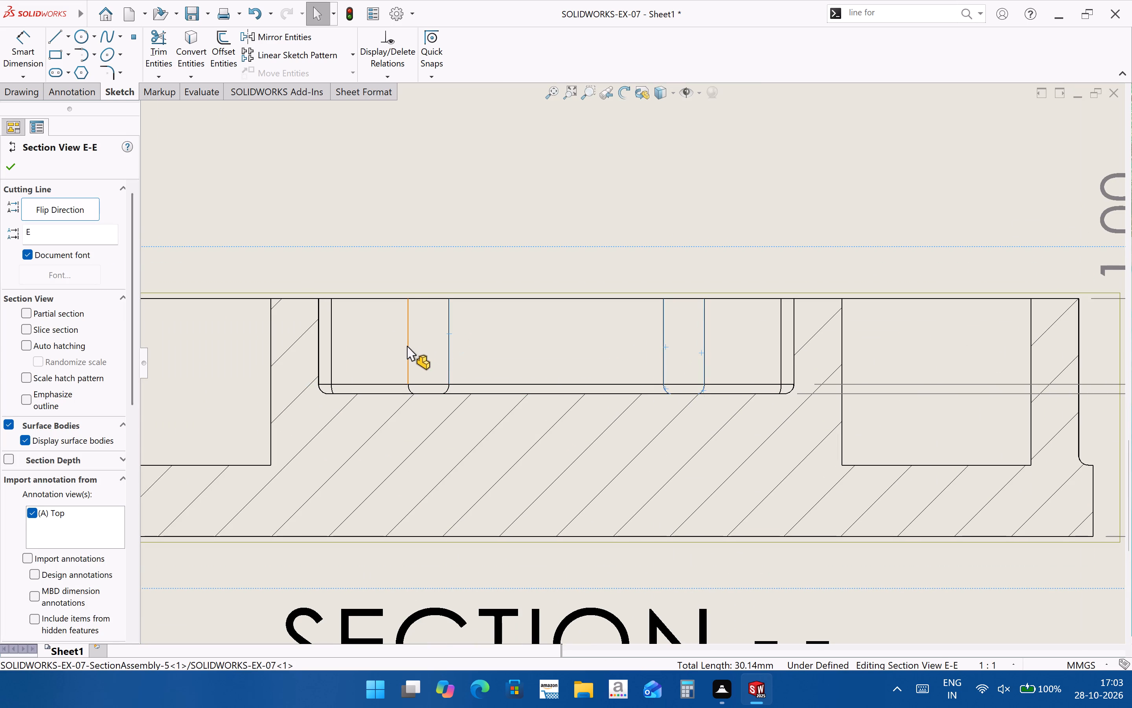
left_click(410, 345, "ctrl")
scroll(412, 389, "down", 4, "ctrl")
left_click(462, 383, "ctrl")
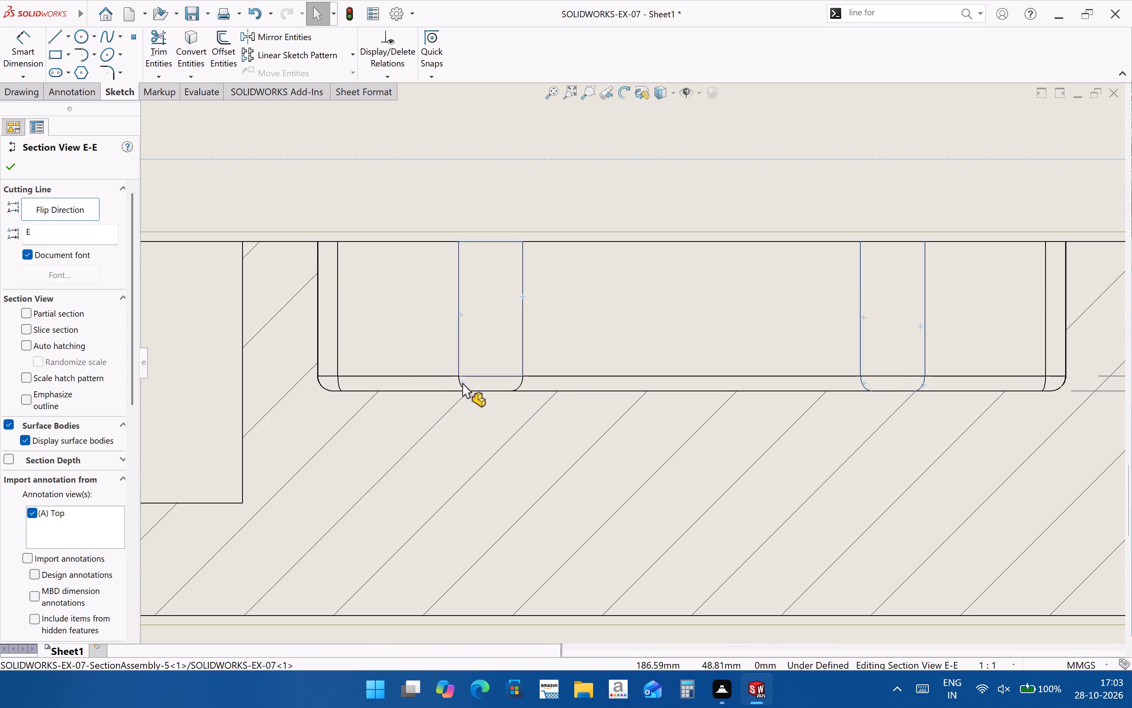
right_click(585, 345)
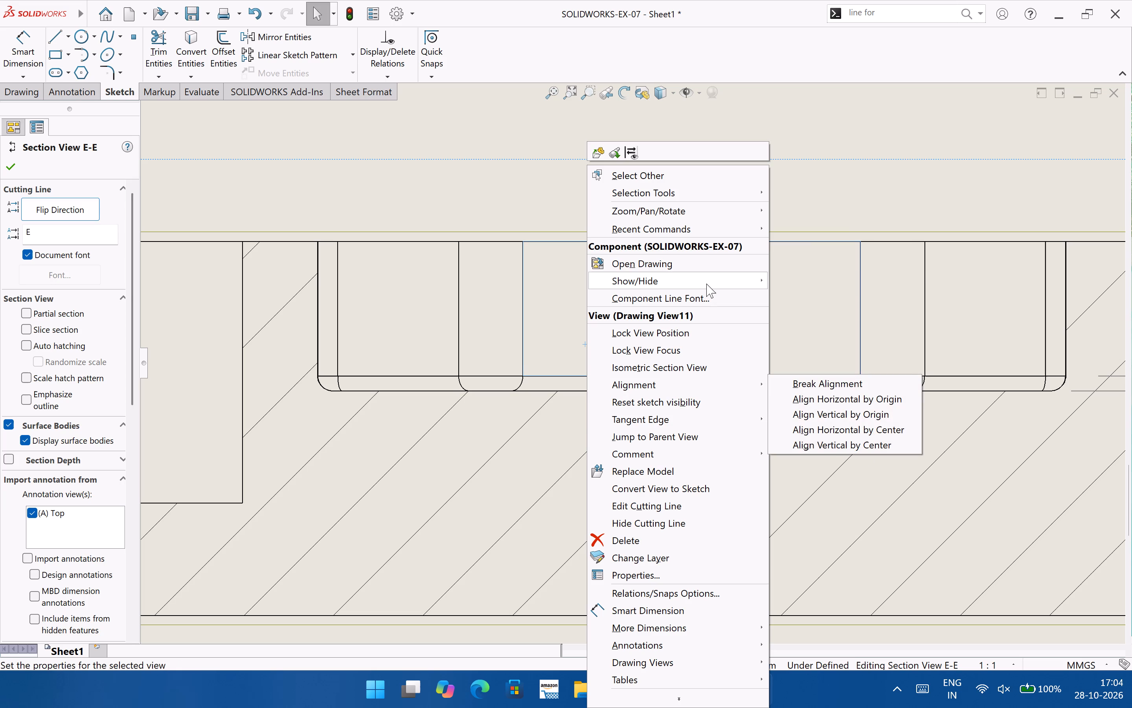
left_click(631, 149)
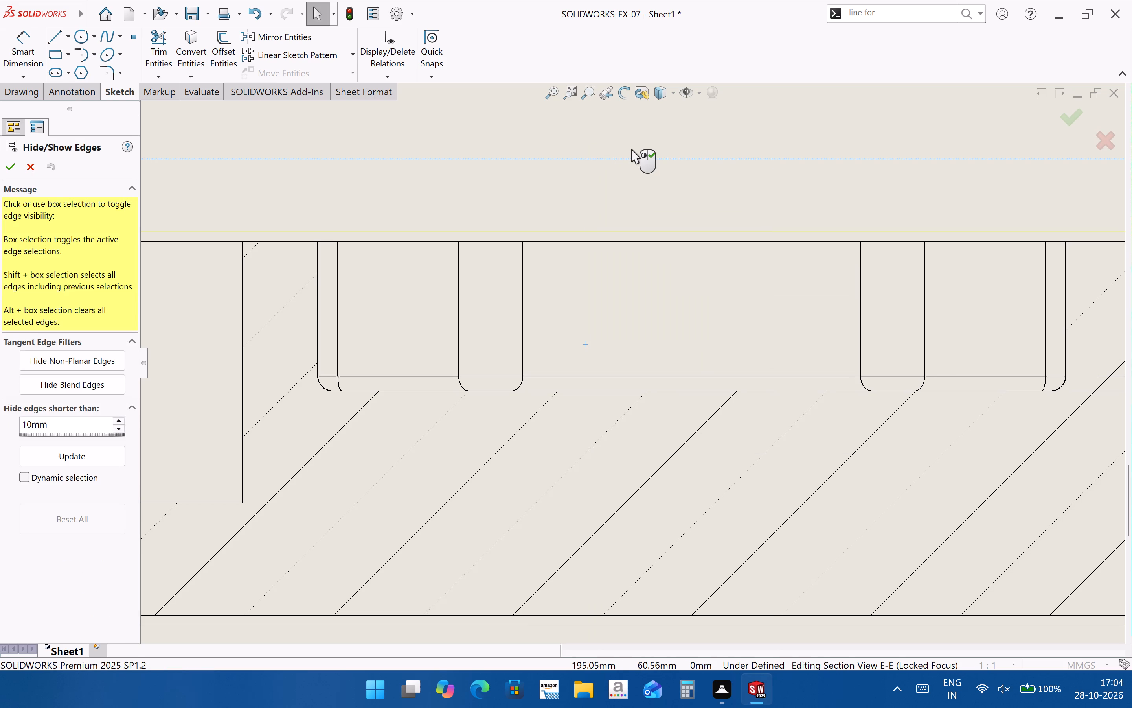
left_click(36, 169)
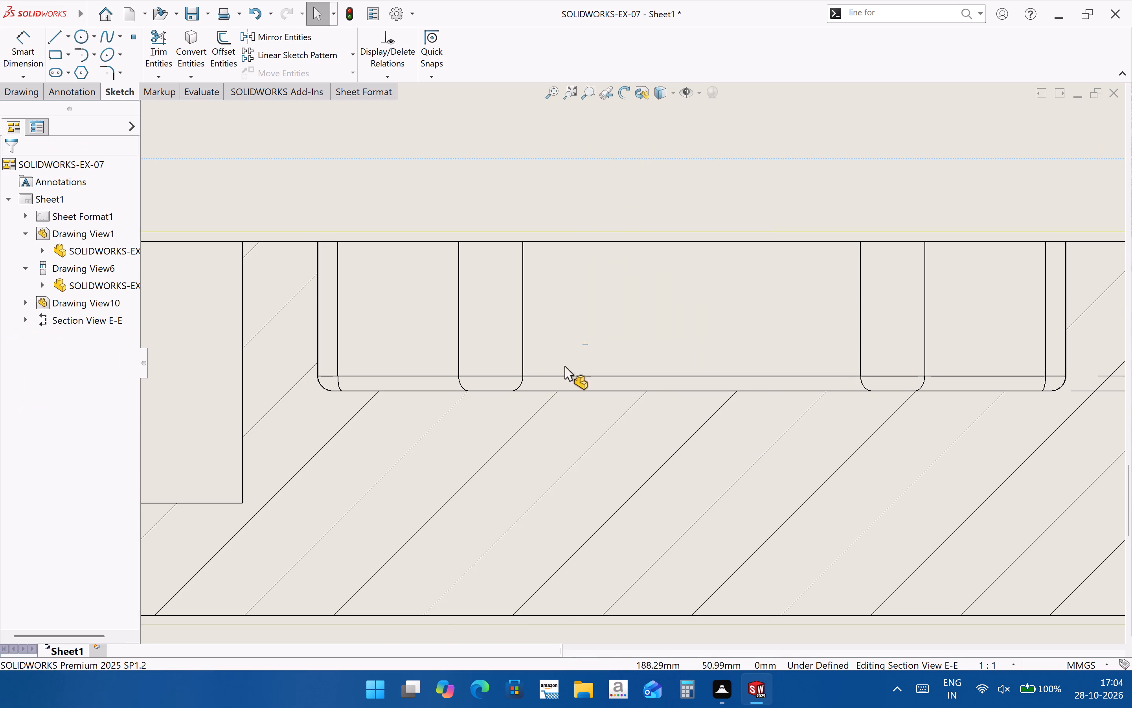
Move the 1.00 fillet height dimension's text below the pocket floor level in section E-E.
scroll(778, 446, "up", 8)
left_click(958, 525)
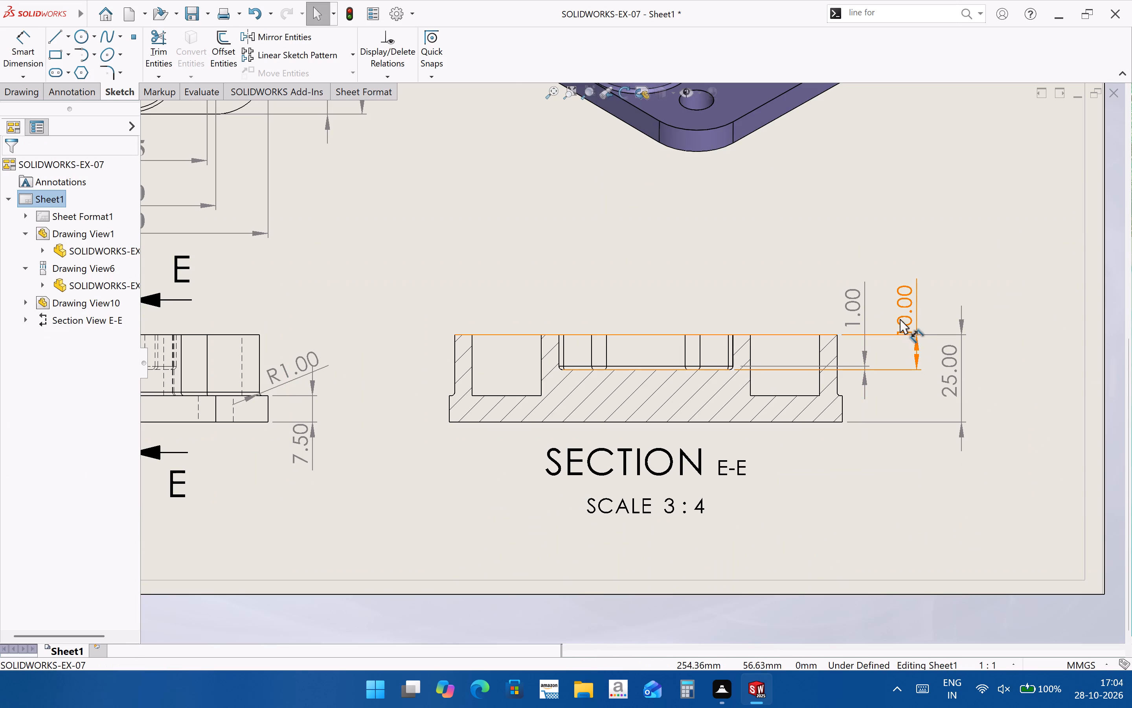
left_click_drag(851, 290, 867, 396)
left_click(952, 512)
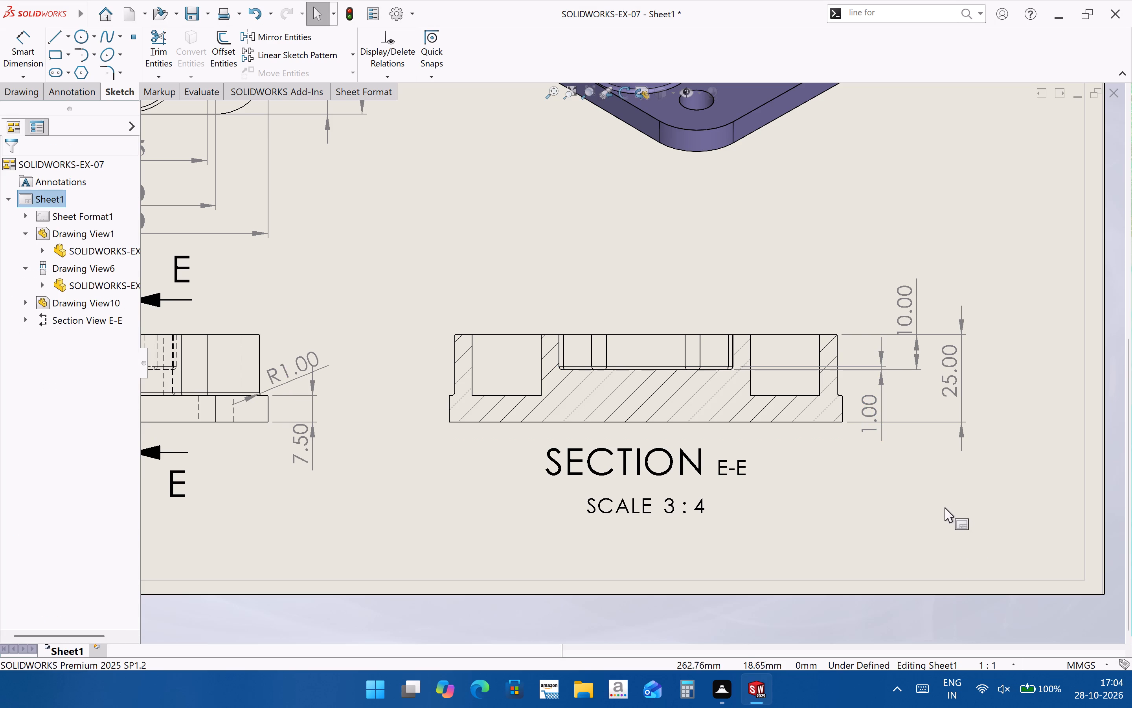
Delete the 1.00 fillet height dimension from section E-E.
left_click(873, 422)
left_click(887, 468)
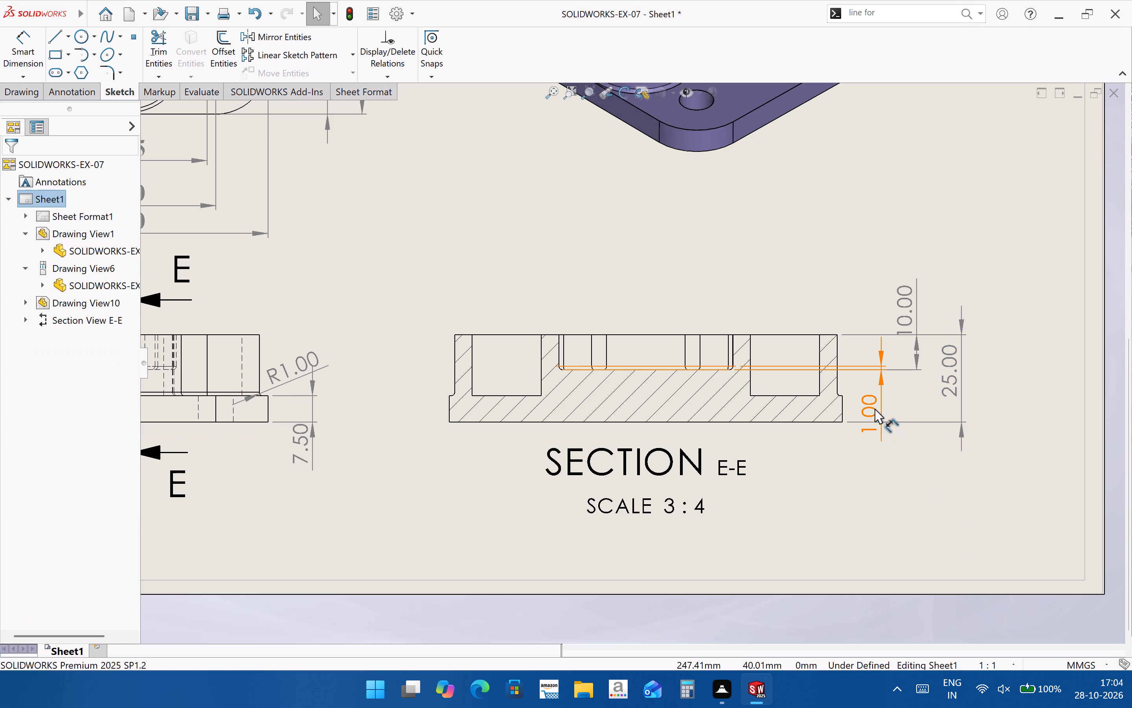
left_click(876, 412)
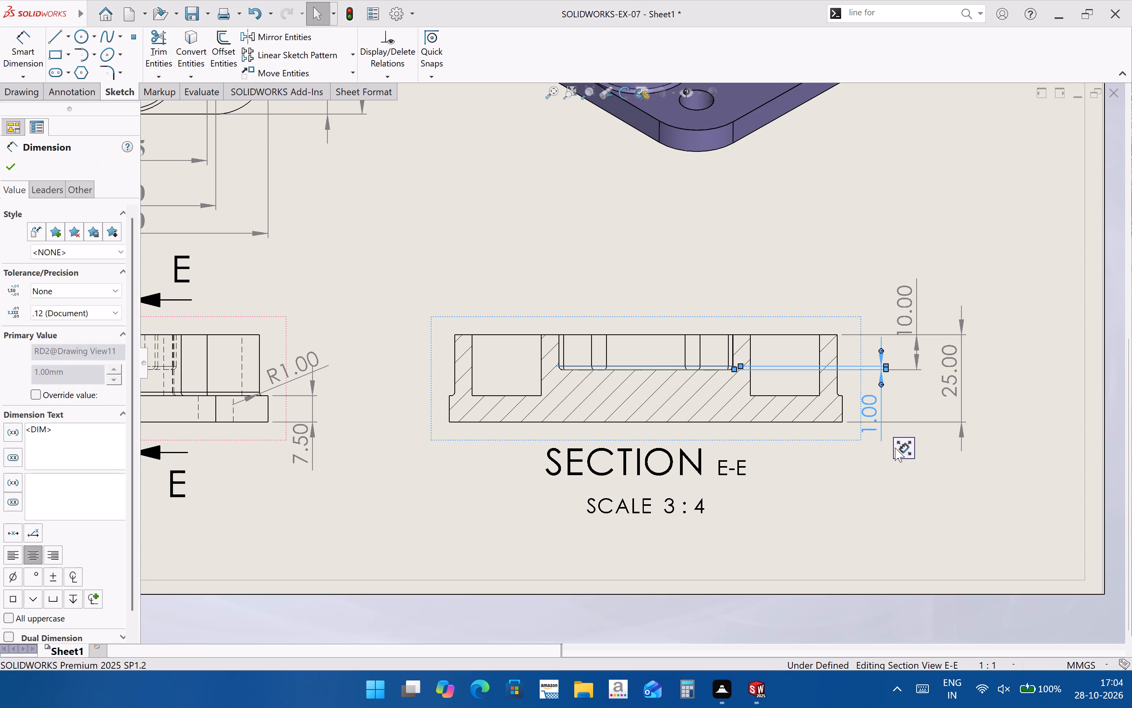
key("Delete")
left_click(940, 492)
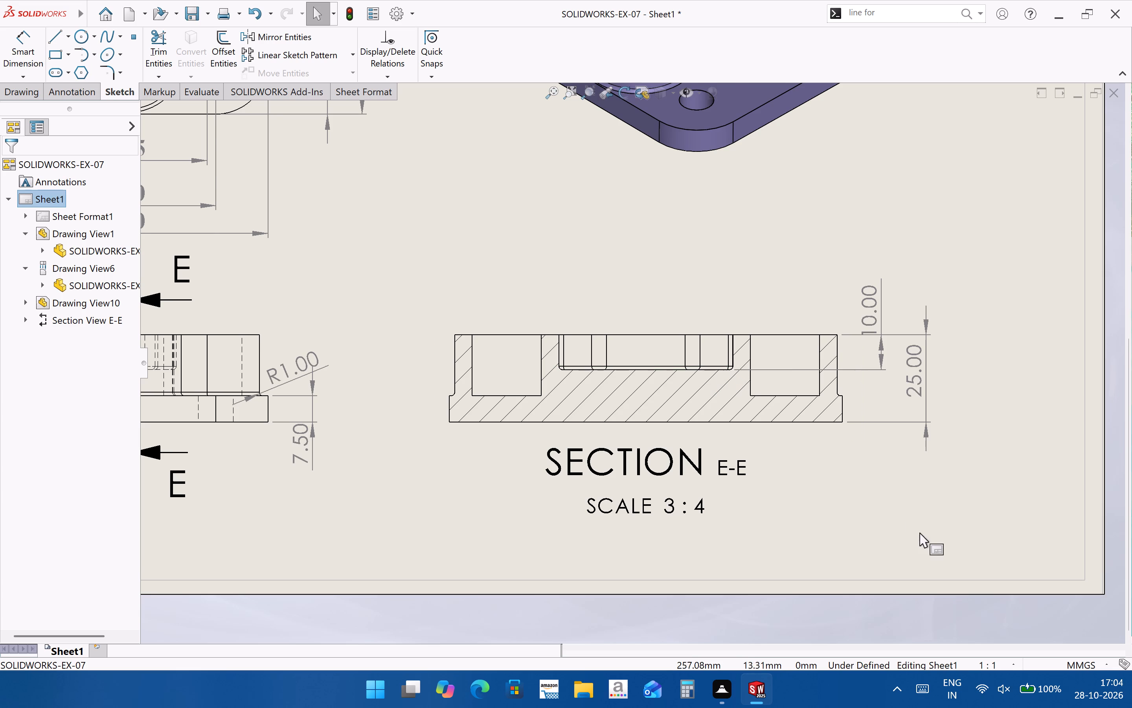
Dimension the radius of the small floor fillet arc inside the centre pocket in section E-E, placing the text above the view.
scroll(919, 533, "up", 2)
scroll(756, 339, "down", 3)
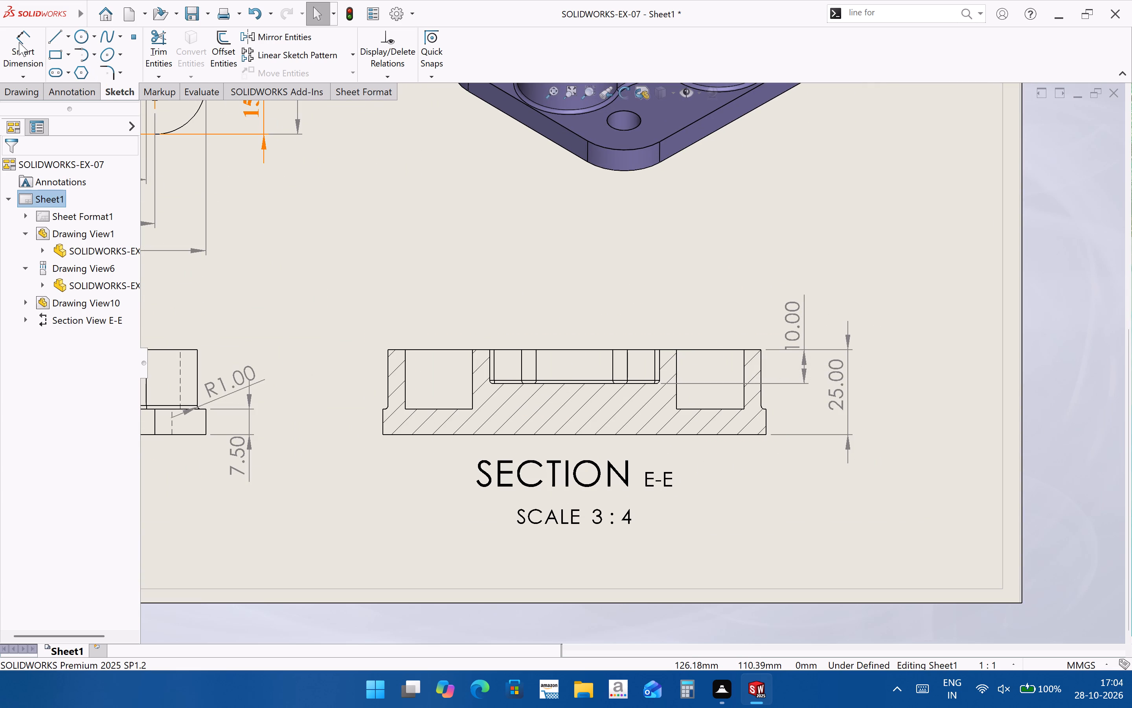
left_click(17, 47)
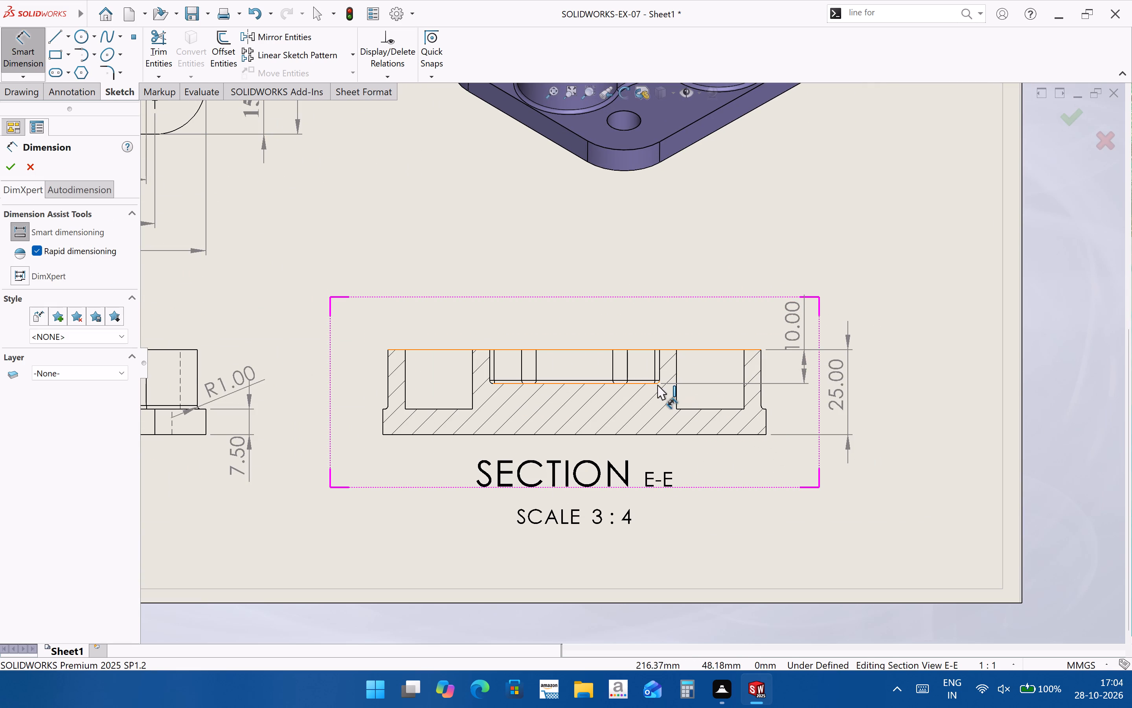
scroll(660, 382, "down", 8)
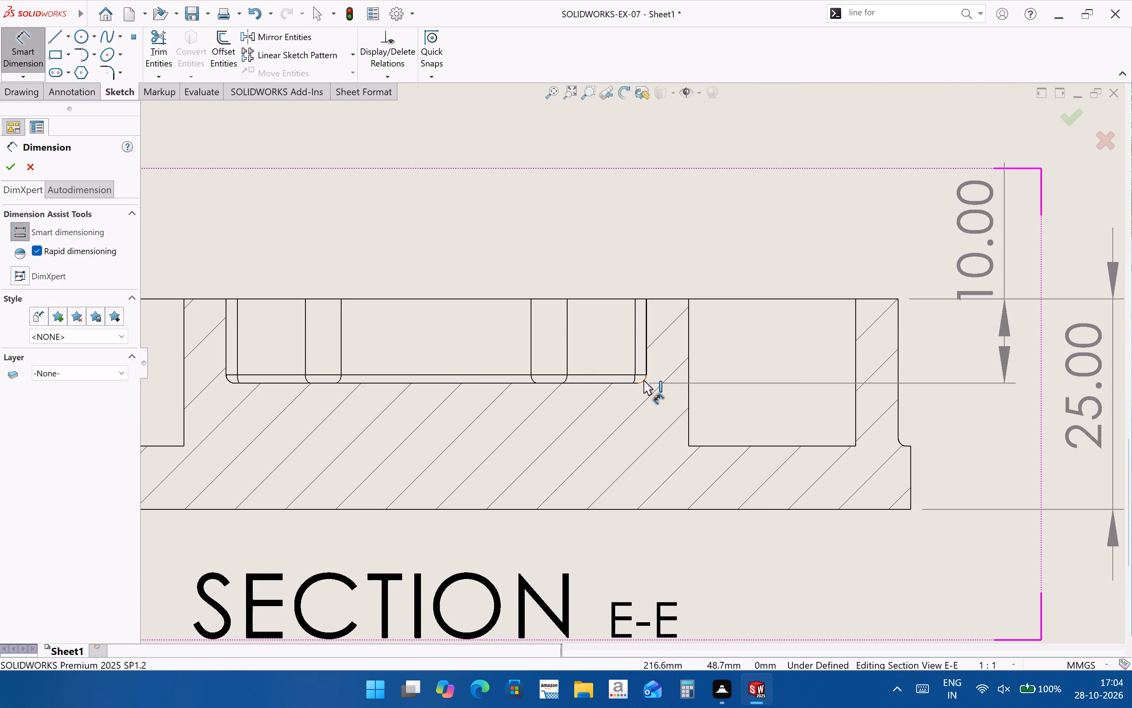
left_click(643, 380)
left_click(632, 375)
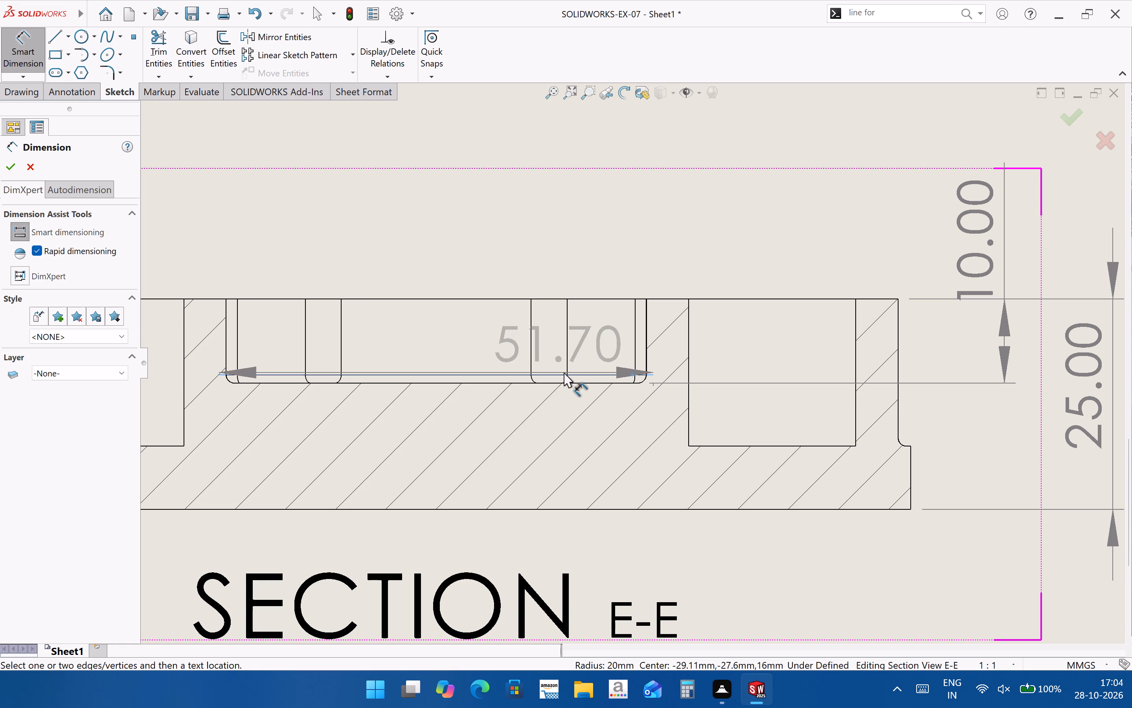
key("Escape")
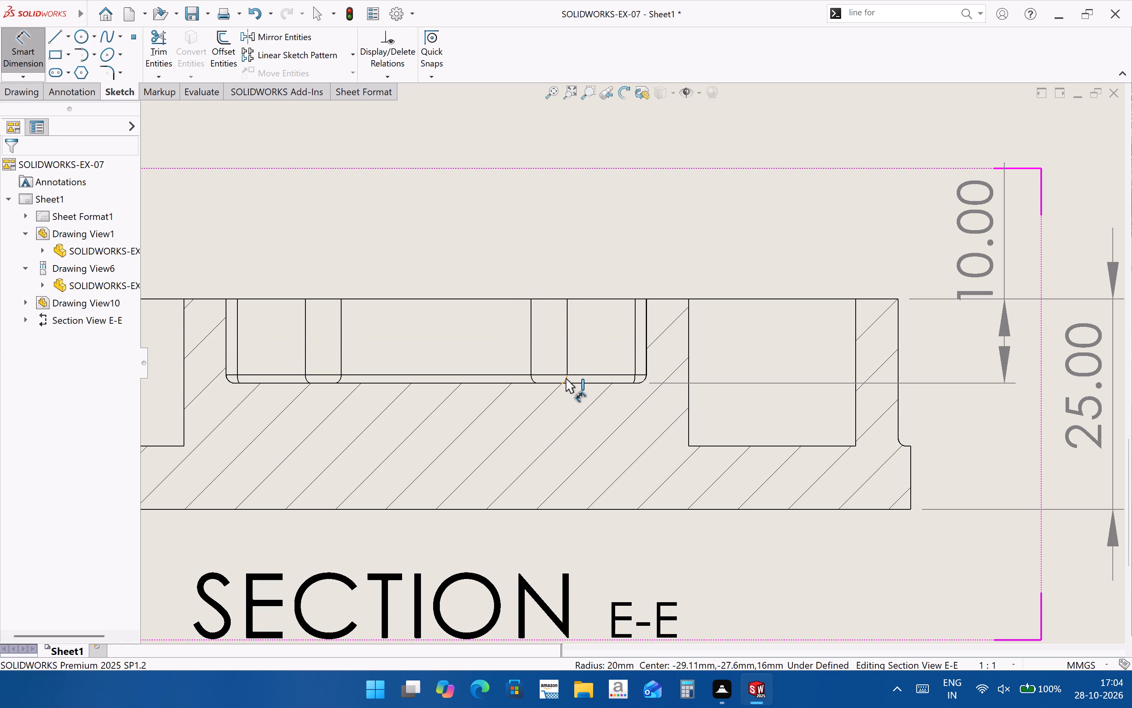
left_click(566, 378)
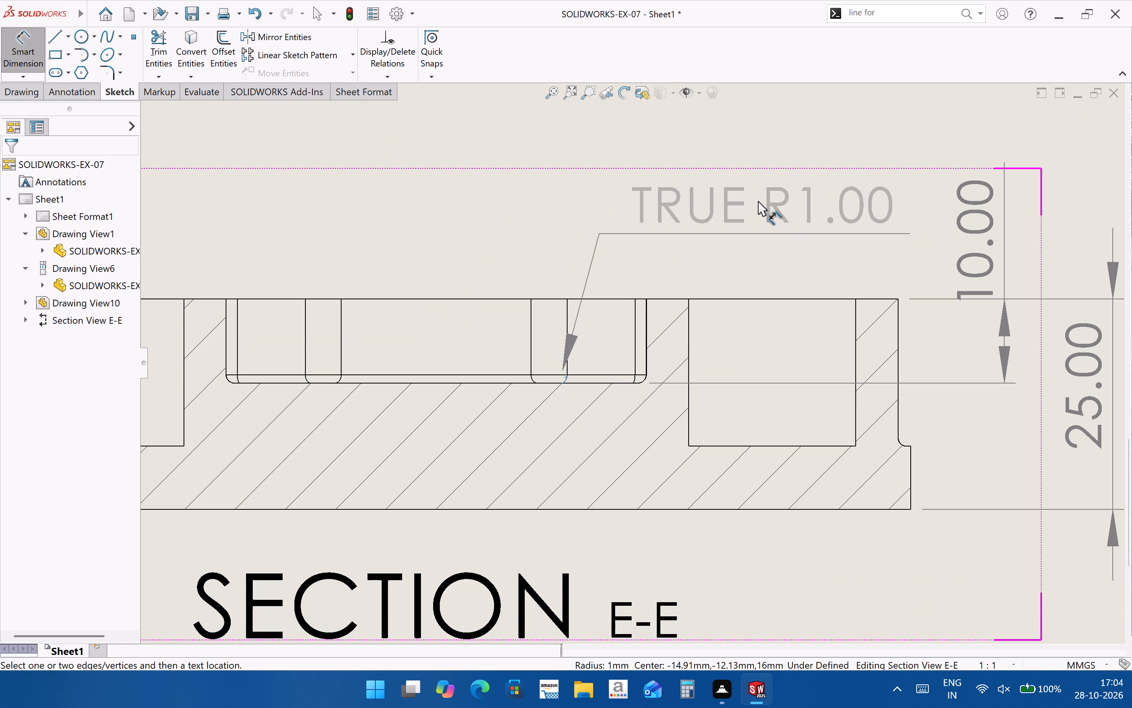
left_click(758, 201)
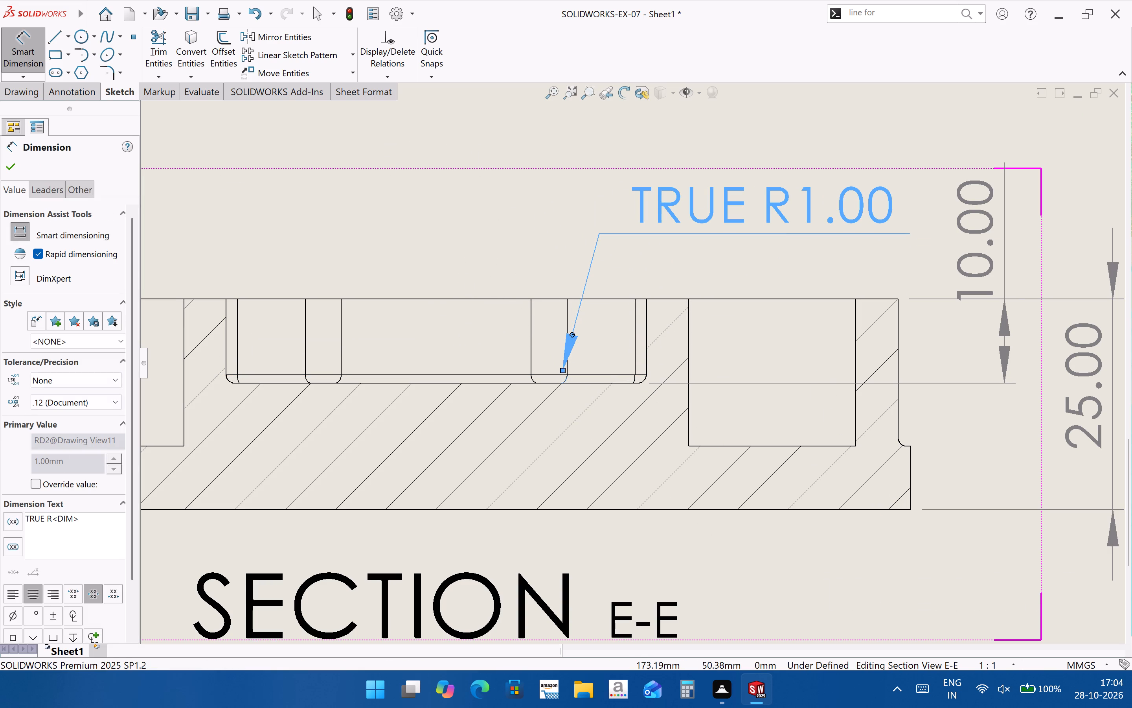
Remove the word TRUE from the pocket fillet's dimension text, leaving R<DIM>.
left_click(47, 520)
key("BackSpace")
key("BackSpace")
key("BackSpace")
key("BackSpace")
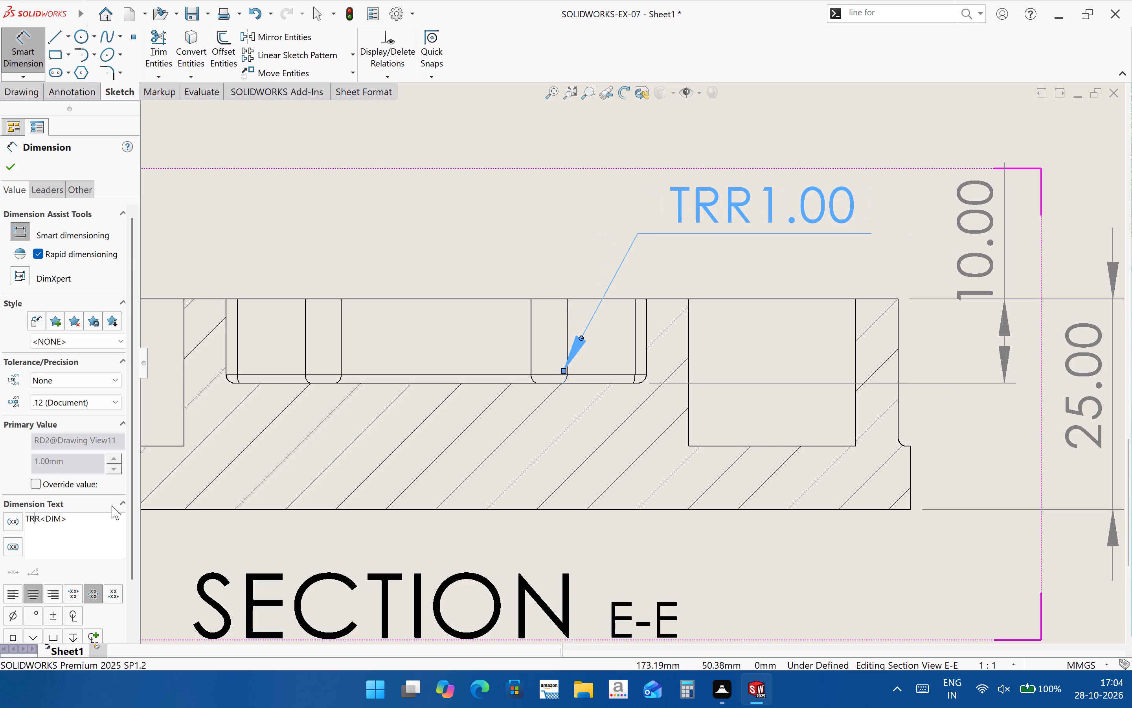
key("BackSpace")
left_click(897, 500)
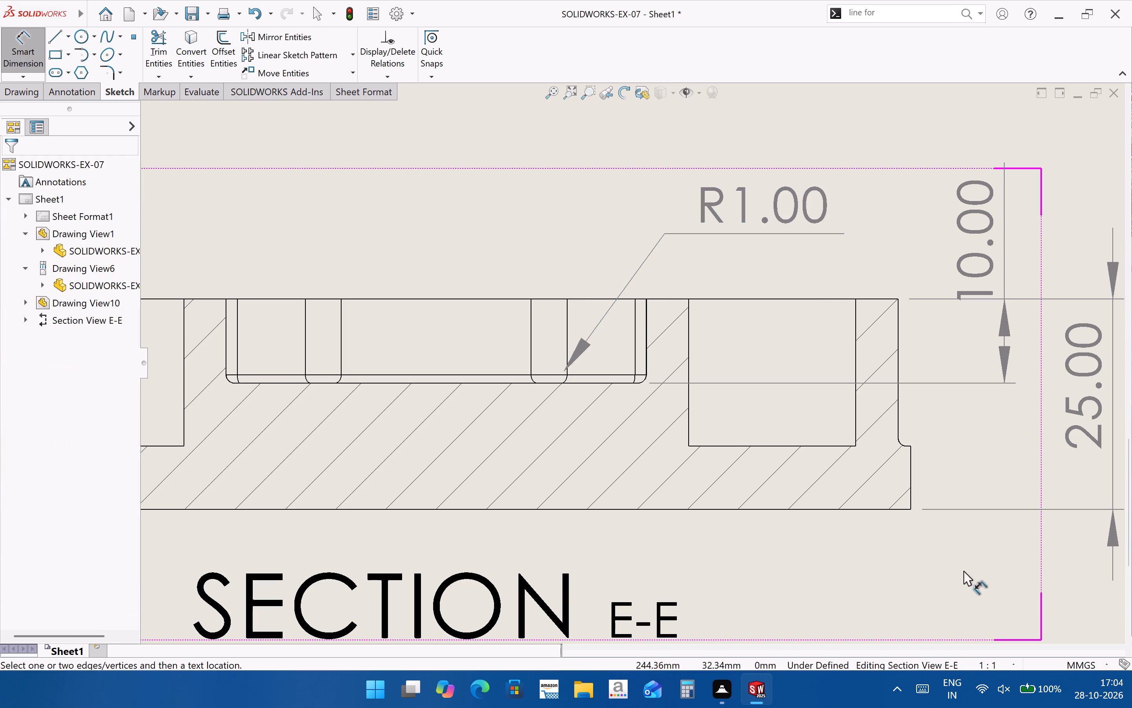
Set the unit precision of all dimensions in the projected view and section E-E to None.
scroll(611, 328, "up", 3)
scroll(787, 413, "up", 3)
middle_click_drag(756, 400, 893, 431)
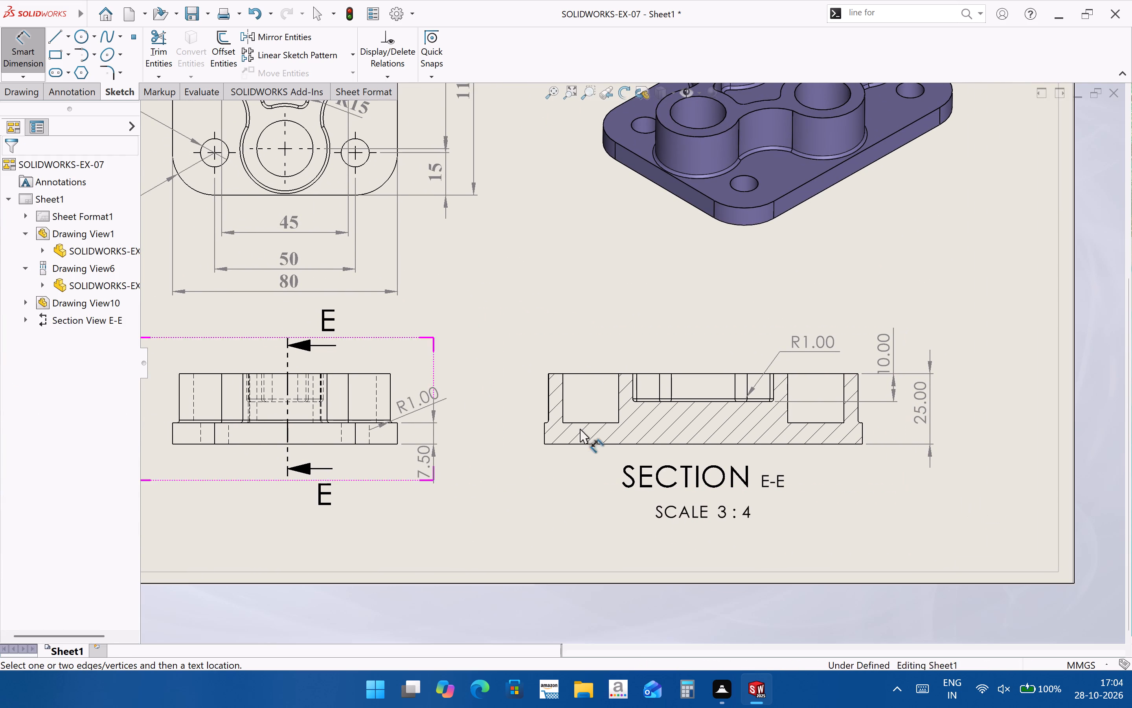
scroll(639, 437, "up", 2)
left_click_drag(274, 328, 316, 387)
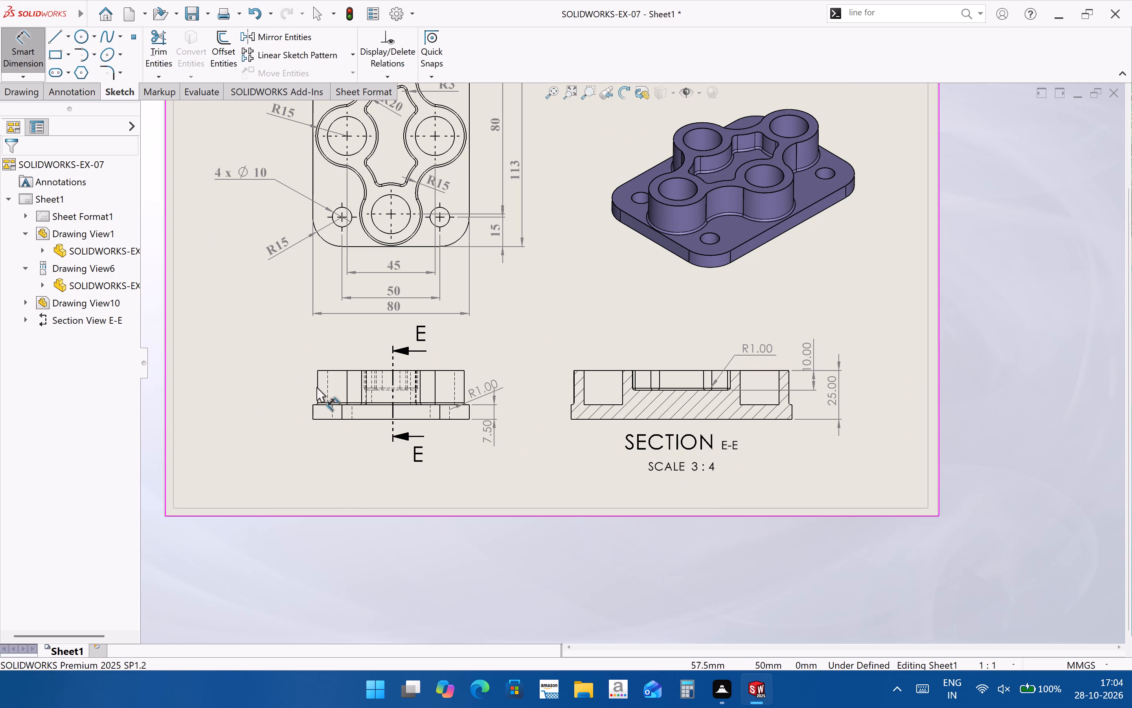
left_click_drag(316, 387, 336, 410)
key("Escape")
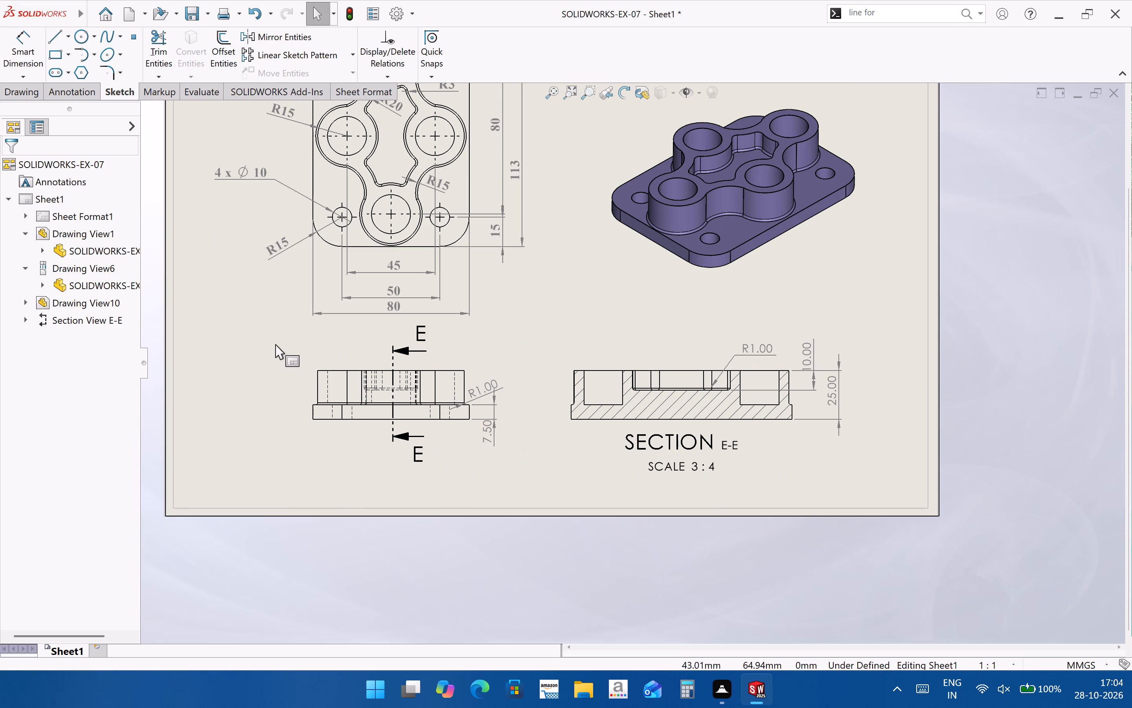
left_click_drag(270, 333, 884, 501)
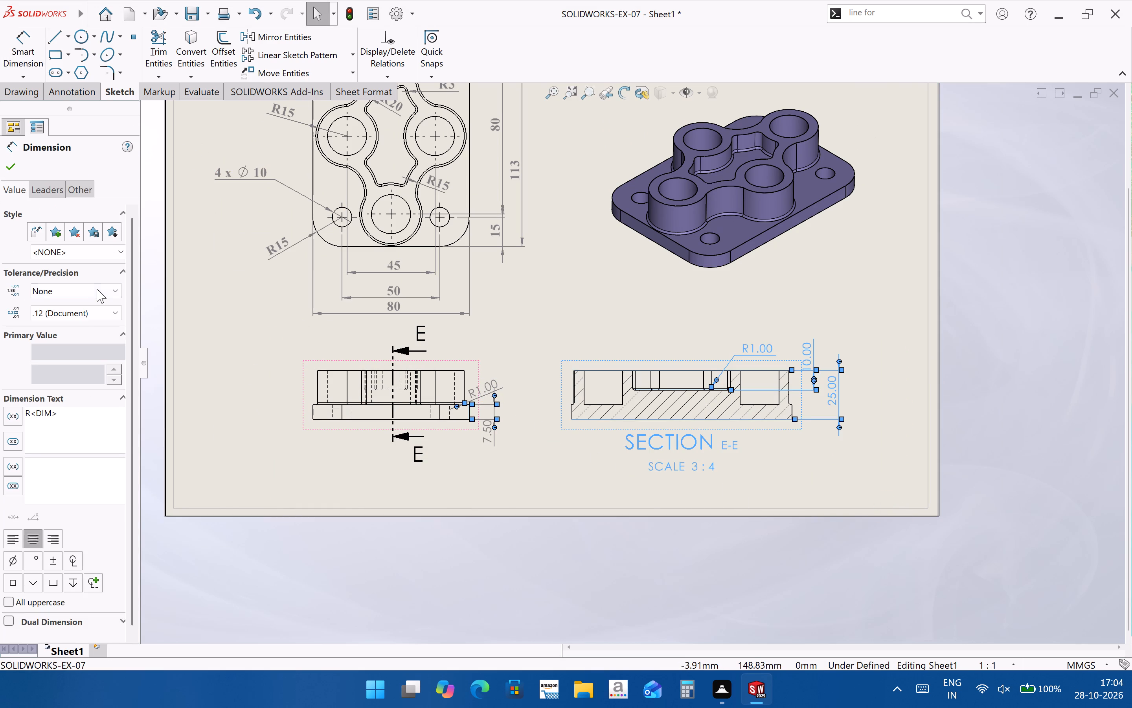
left_click(95, 314)
left_click(99, 323)
left_click(463, 467)
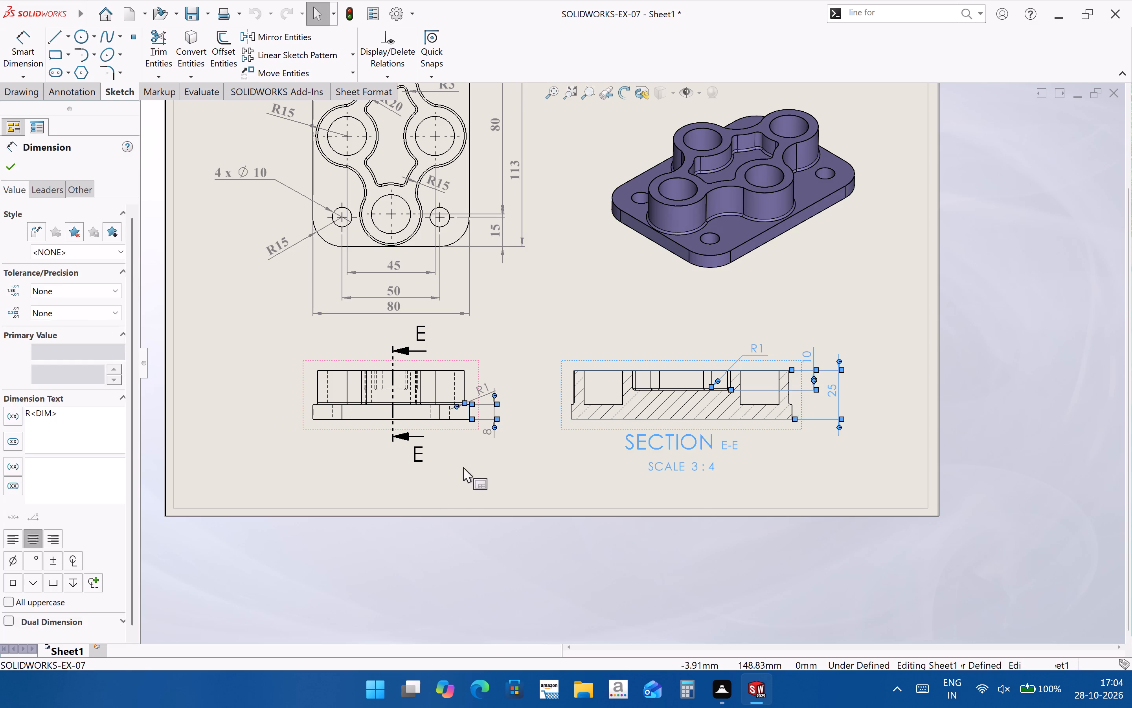
Set the unit precision of the base thickness dimension in the projected view to .1.
scroll(528, 357, "down", 3)
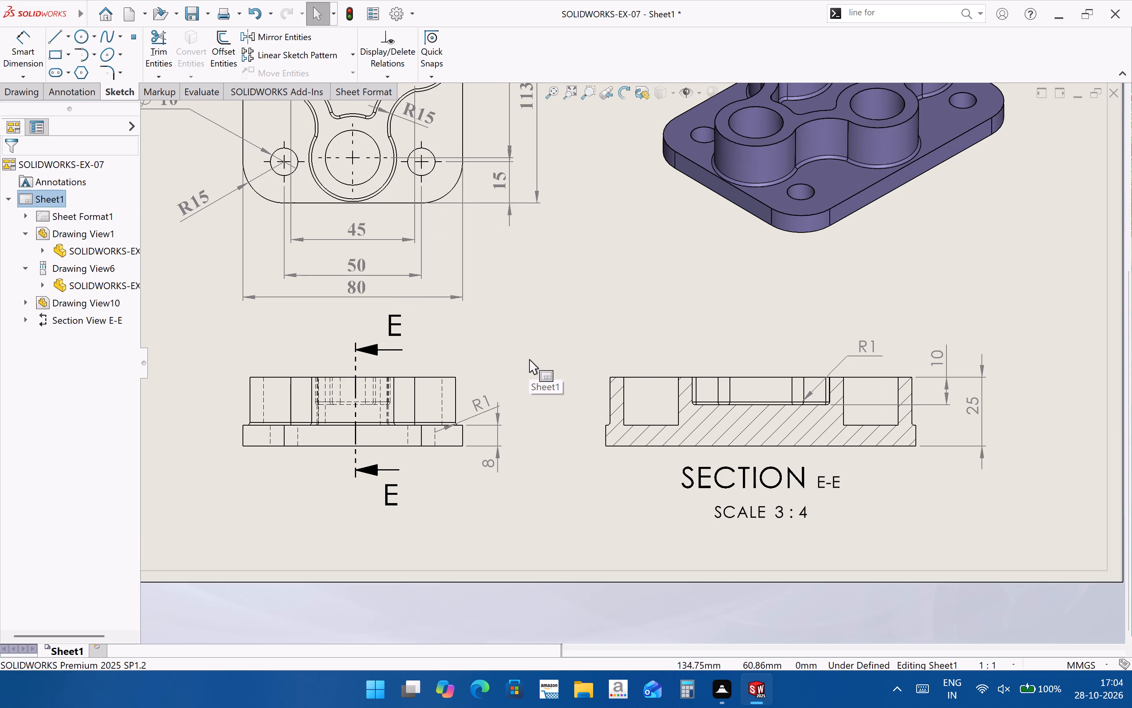
left_click(493, 468)
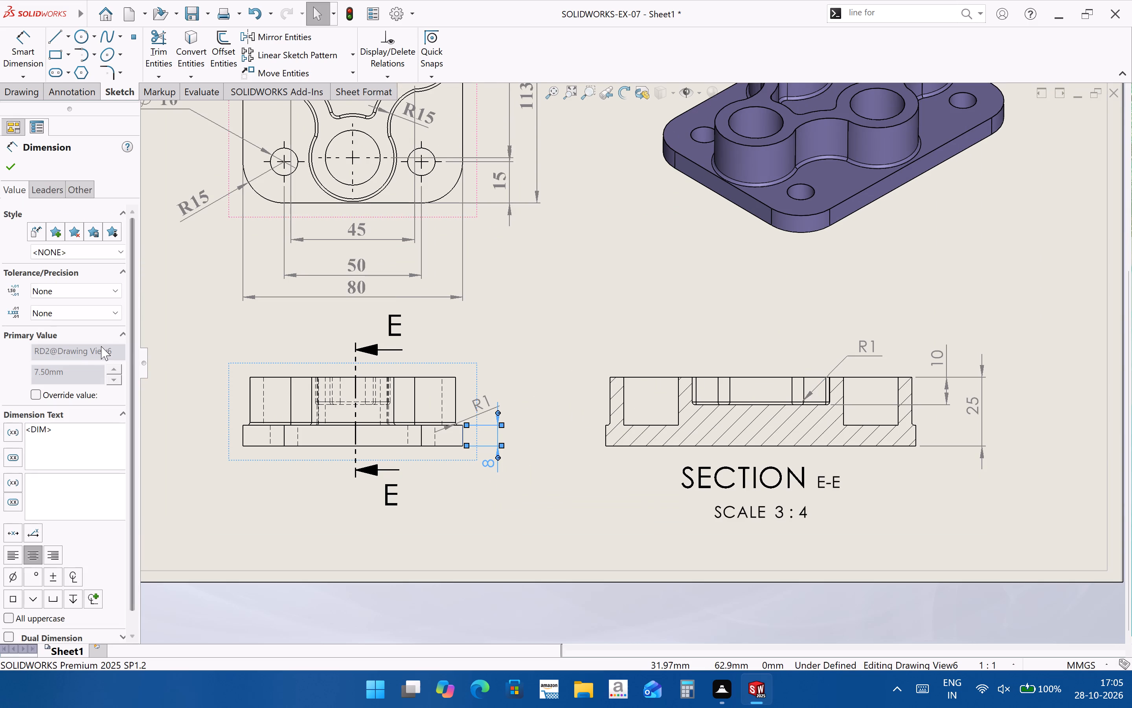
left_click(96, 317)
left_click(98, 334)
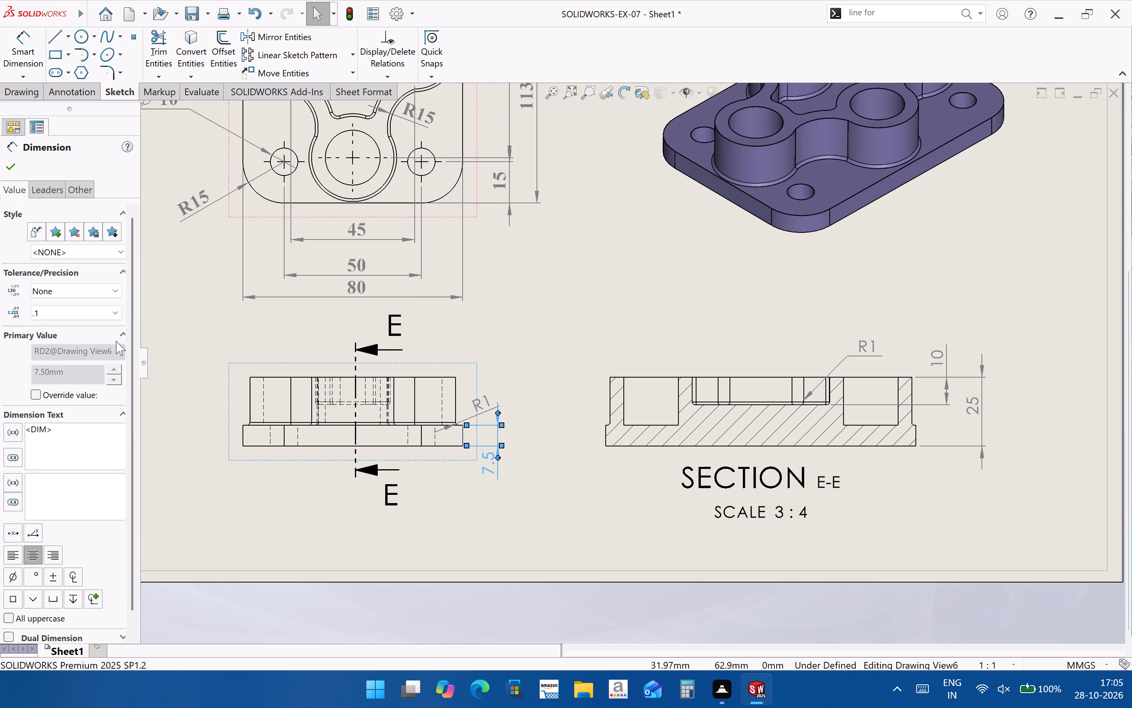
left_click(520, 478)
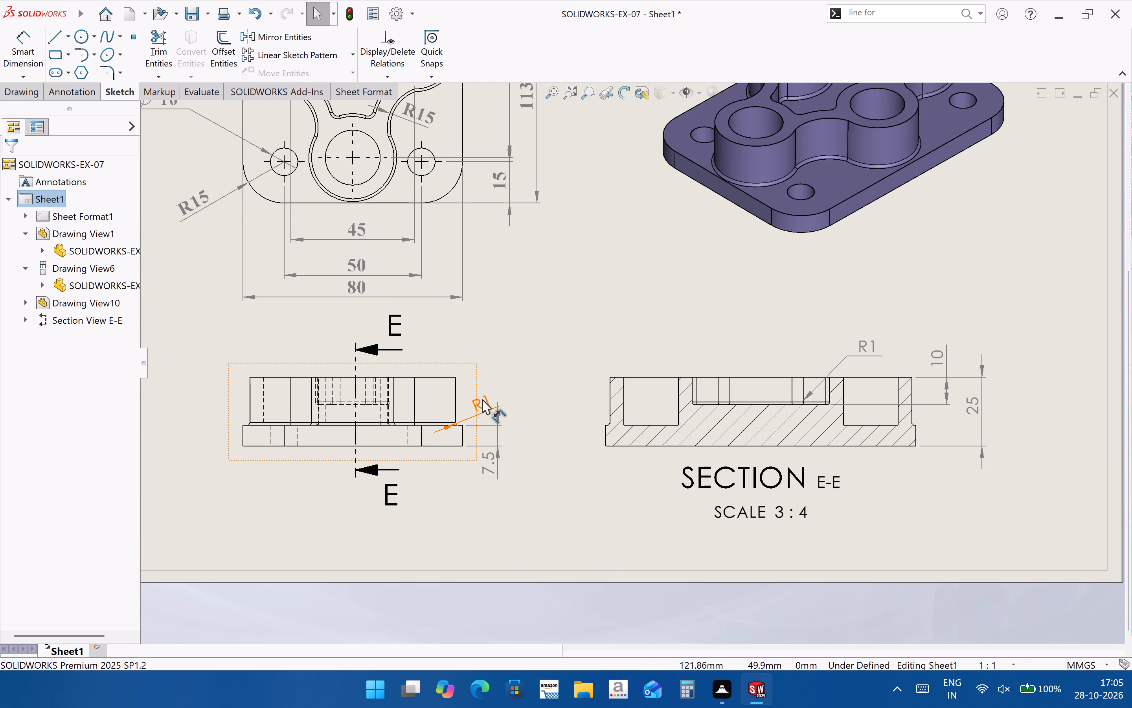
Move the R1 dimension text in the projected view slightly farther above the base thickness dimension.
left_click_drag(482, 399, 487, 386)
left_click(551, 484)
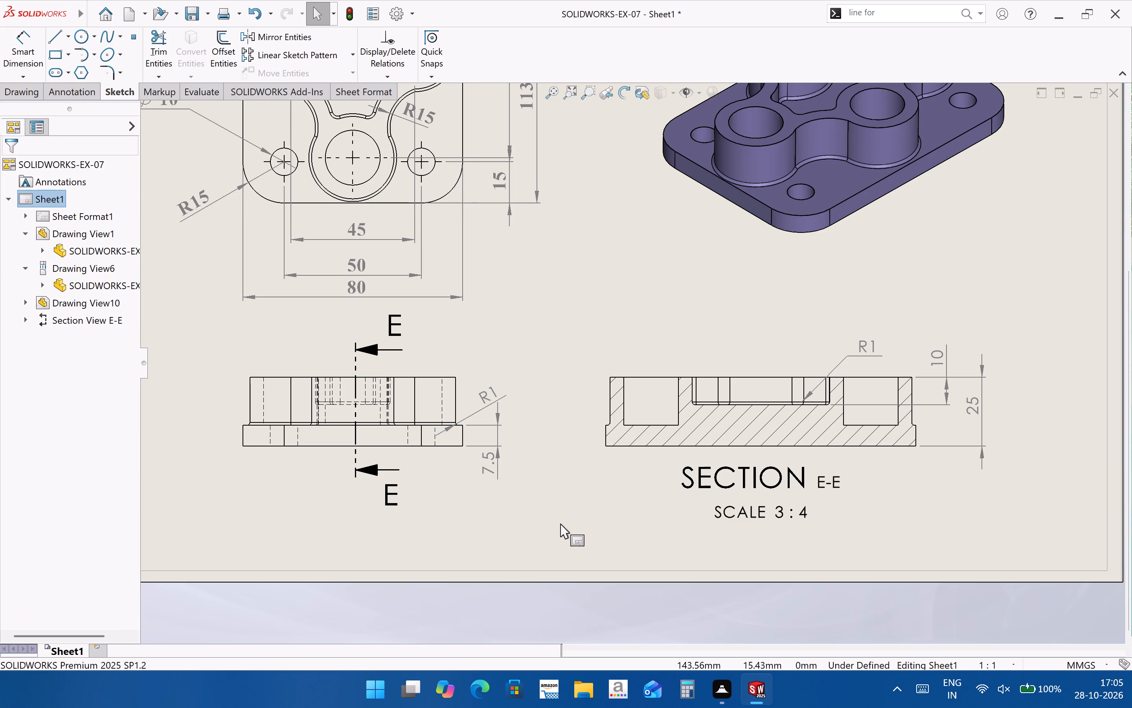
Set the font of all dimensions in the projected view and section E-E to Times New Roman, Bold, 15 points.
middle_click_drag(541, 500, 570, 537)
left_click_drag(209, 372, 1056, 555)
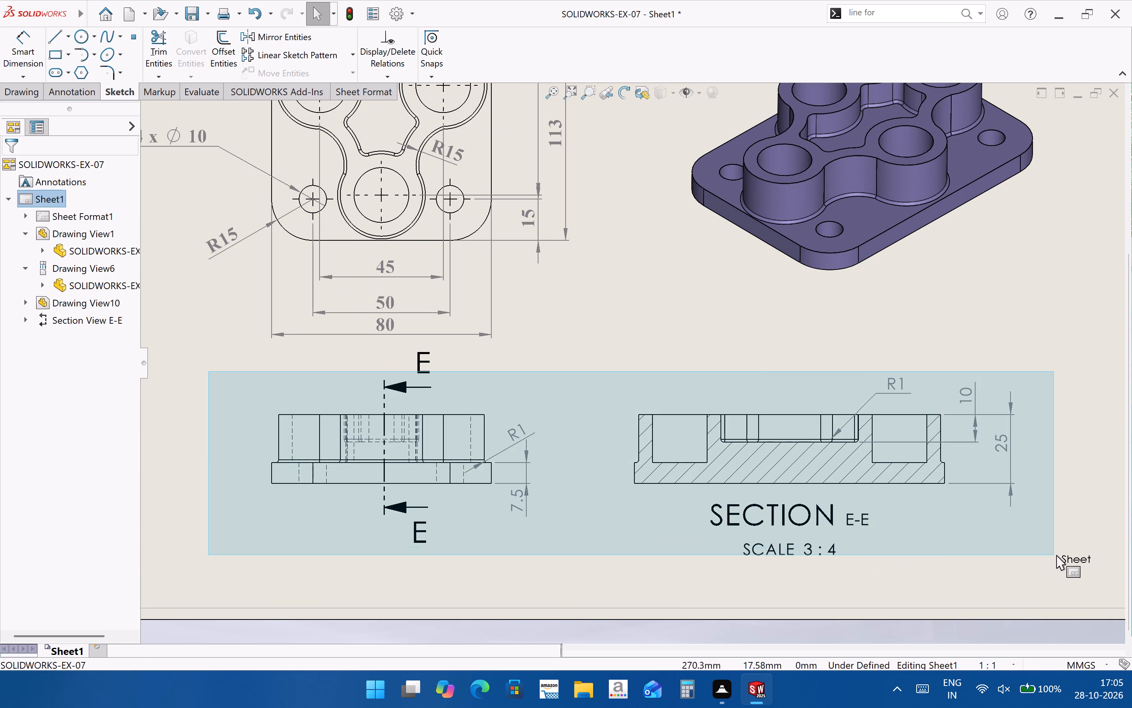
left_click_drag(1056, 555, 1059, 555)
left_click(77, 184)
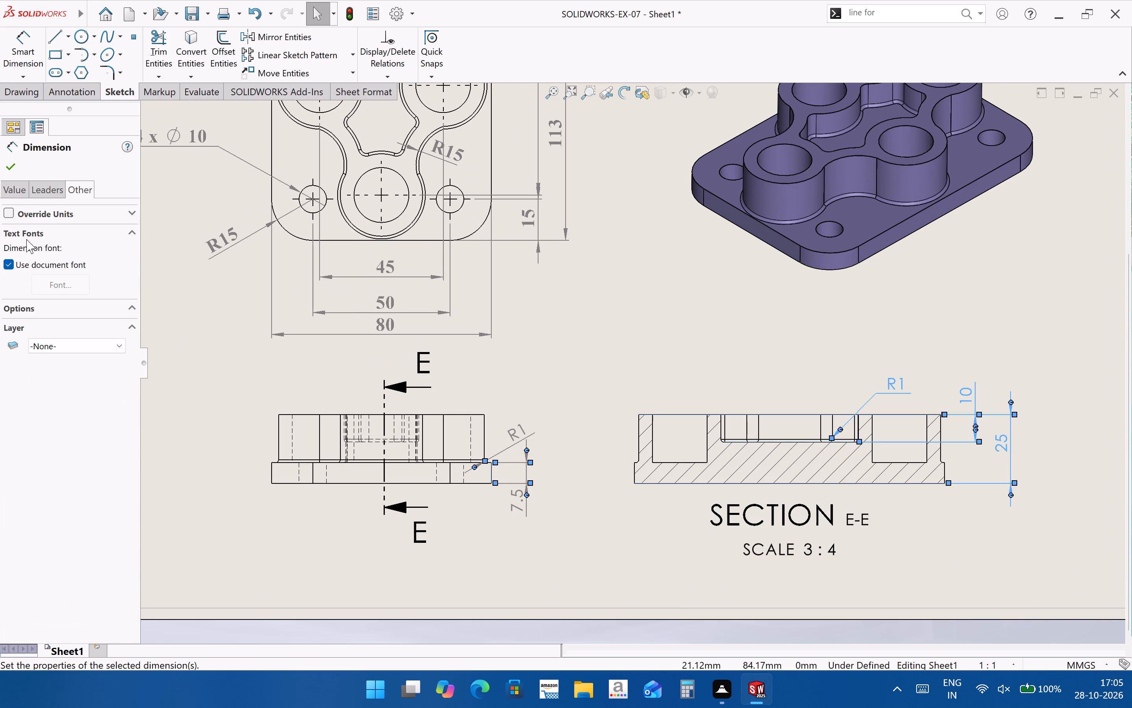
left_click(37, 265)
left_click(62, 279)
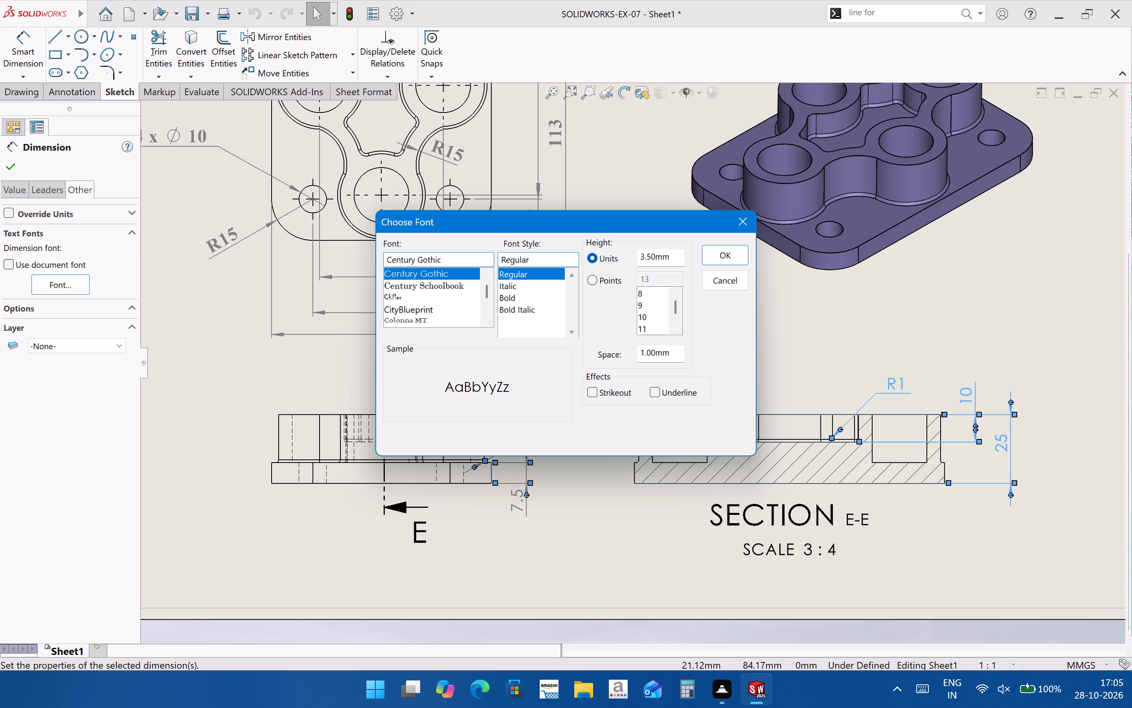
left_click(502, 297)
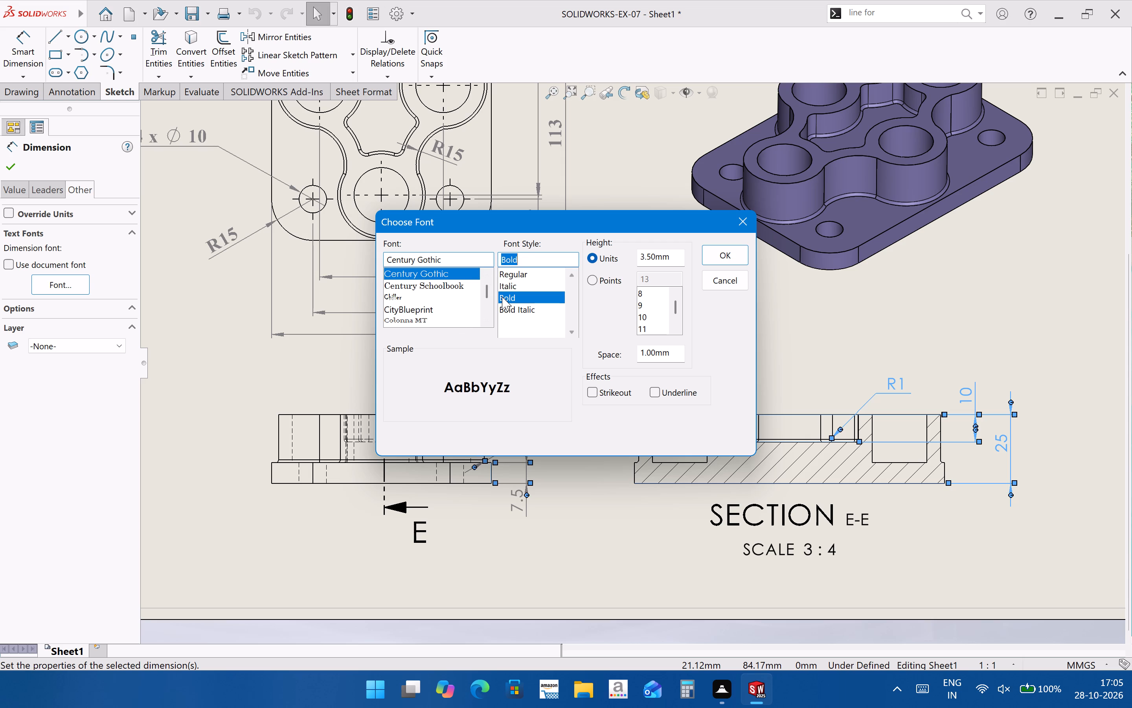
left_click_drag(451, 261, 305, 247)
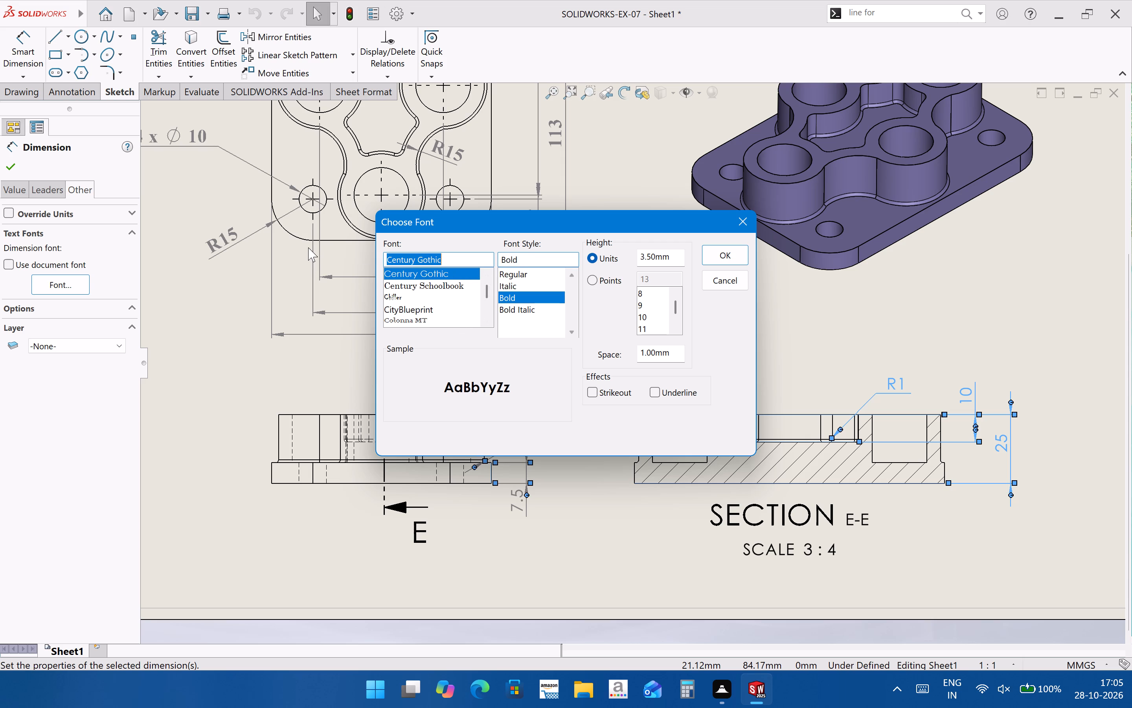
type("tim")
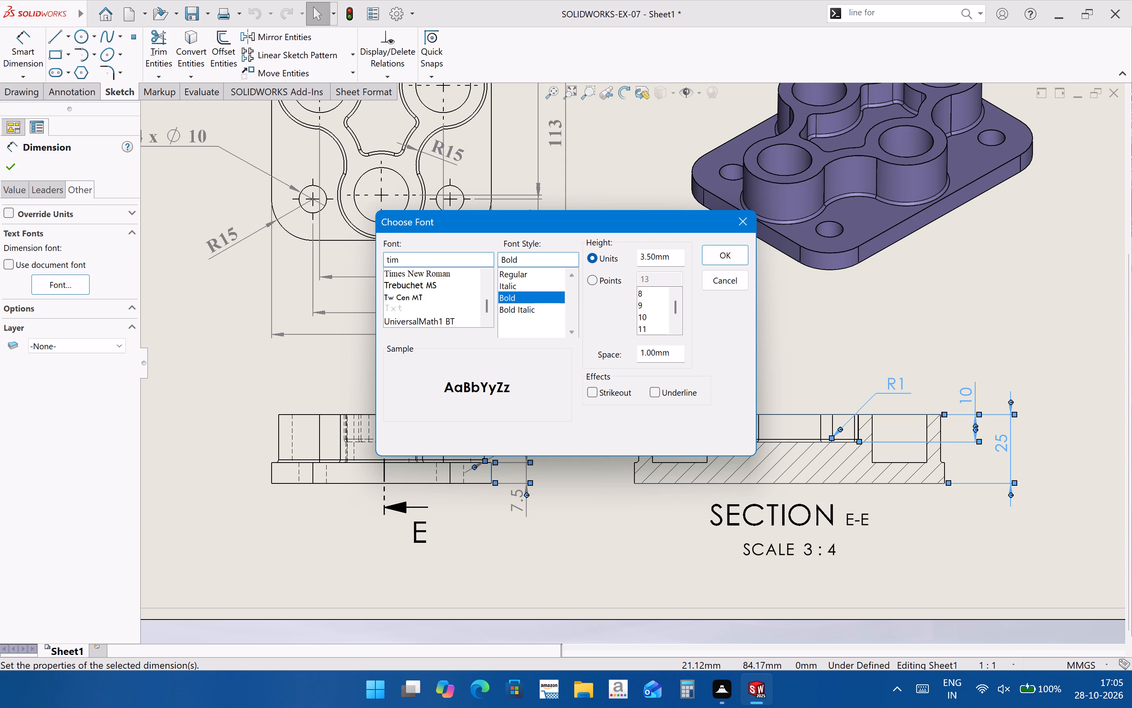
left_click(420, 275)
left_click(612, 278)
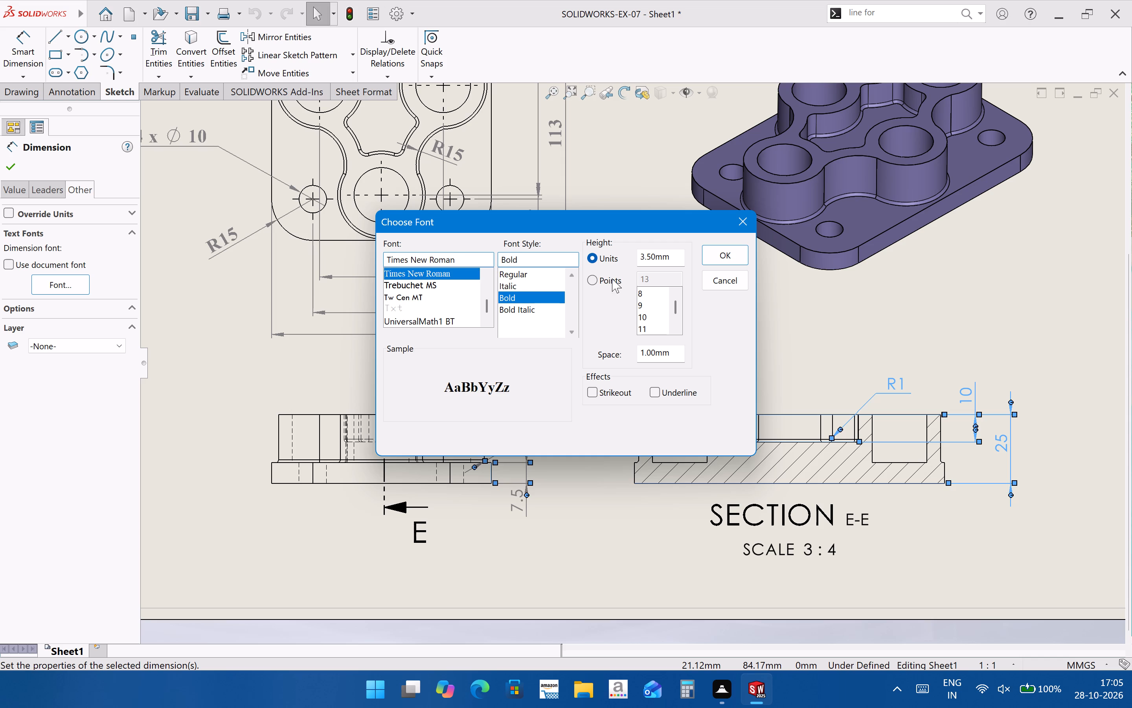
left_click_drag(668, 284, 607, 284)
type("15")
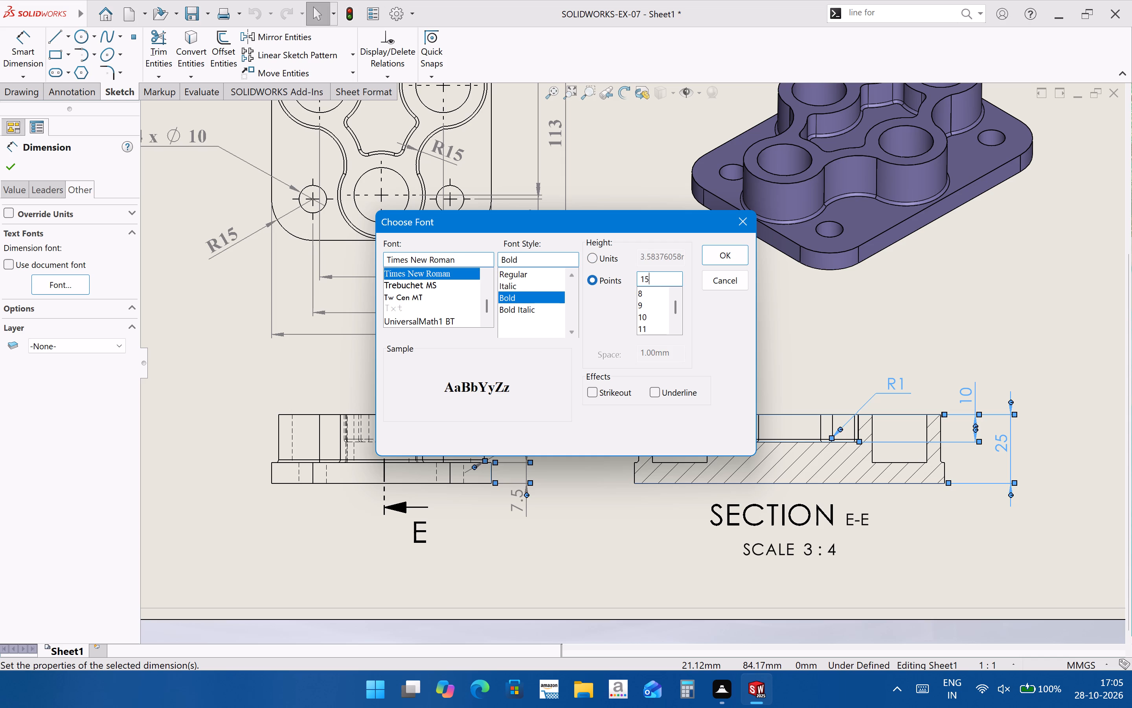
left_click(739, 249)
left_click(1015, 306)
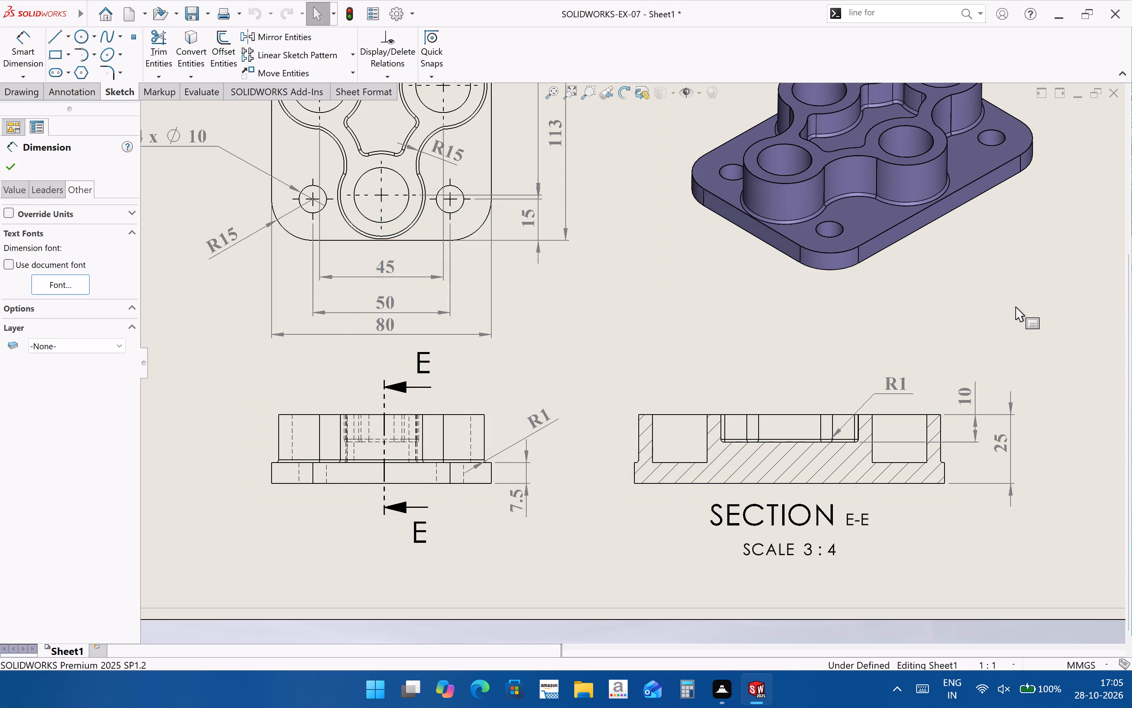
Save the completed SOLIDWORKS-EX-07 drawing.
scroll(654, 406, "up", 2)
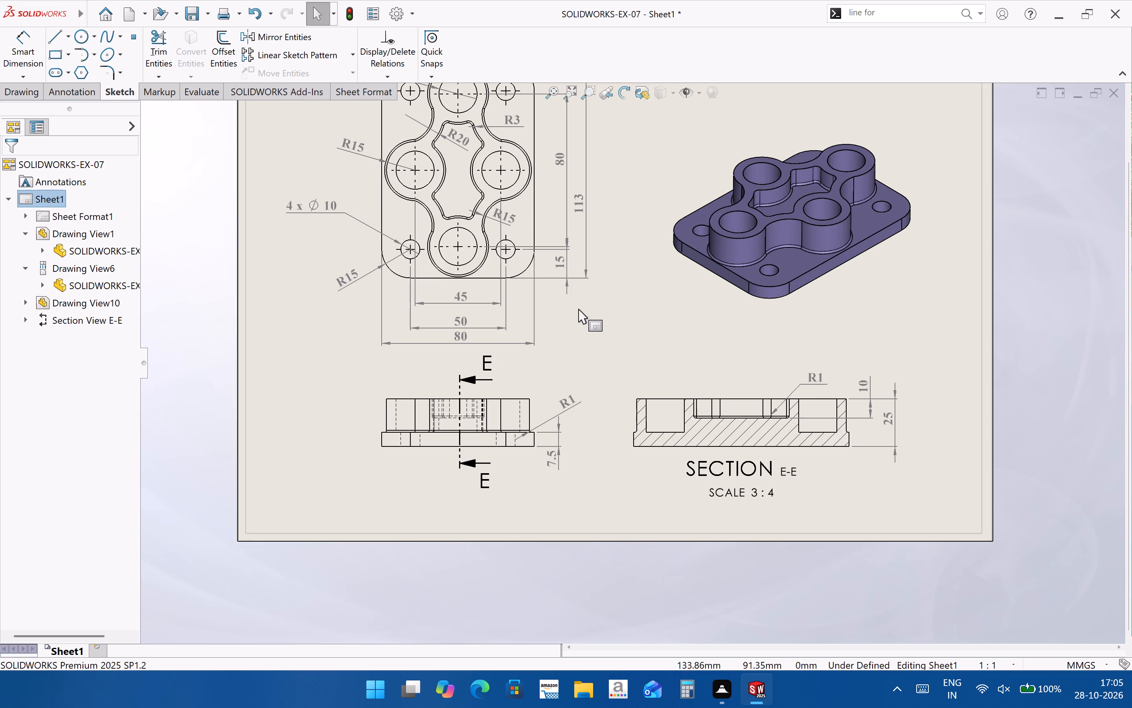
middle_click_drag(639, 389, 641, 485)
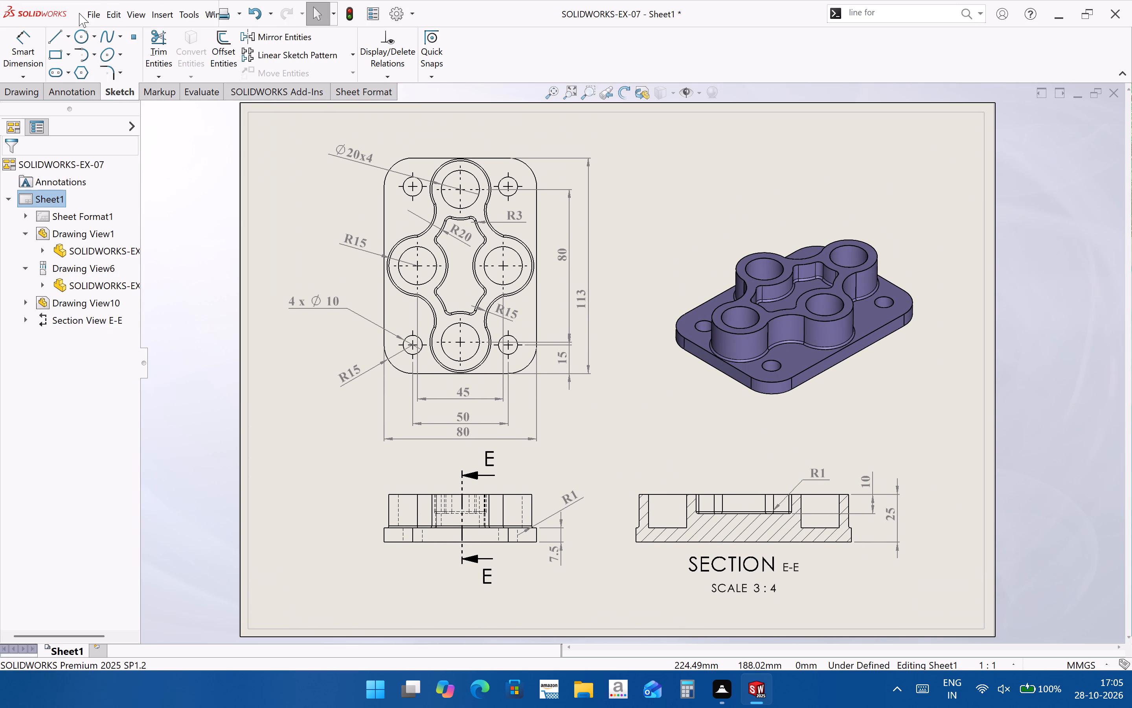
left_click(122, 117)
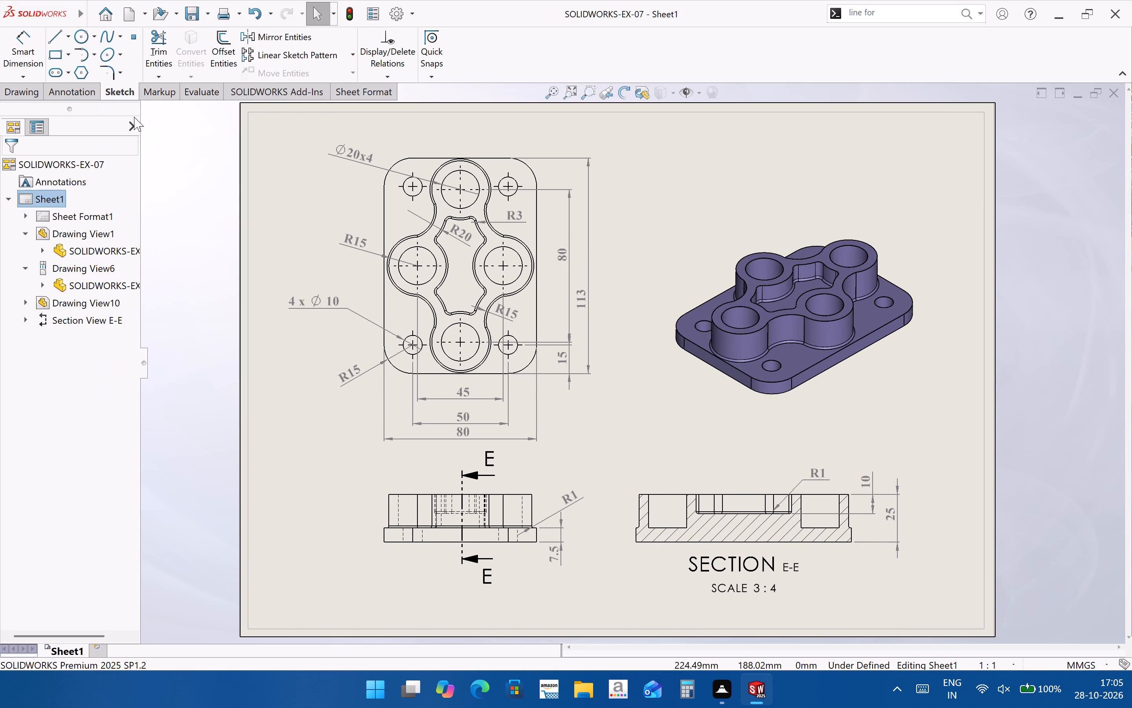
Save the drawing as an Adobe PDF named SOLIDWORKS-EX-07 in the Documents > Solidworks folder.
left_click(137, 138)
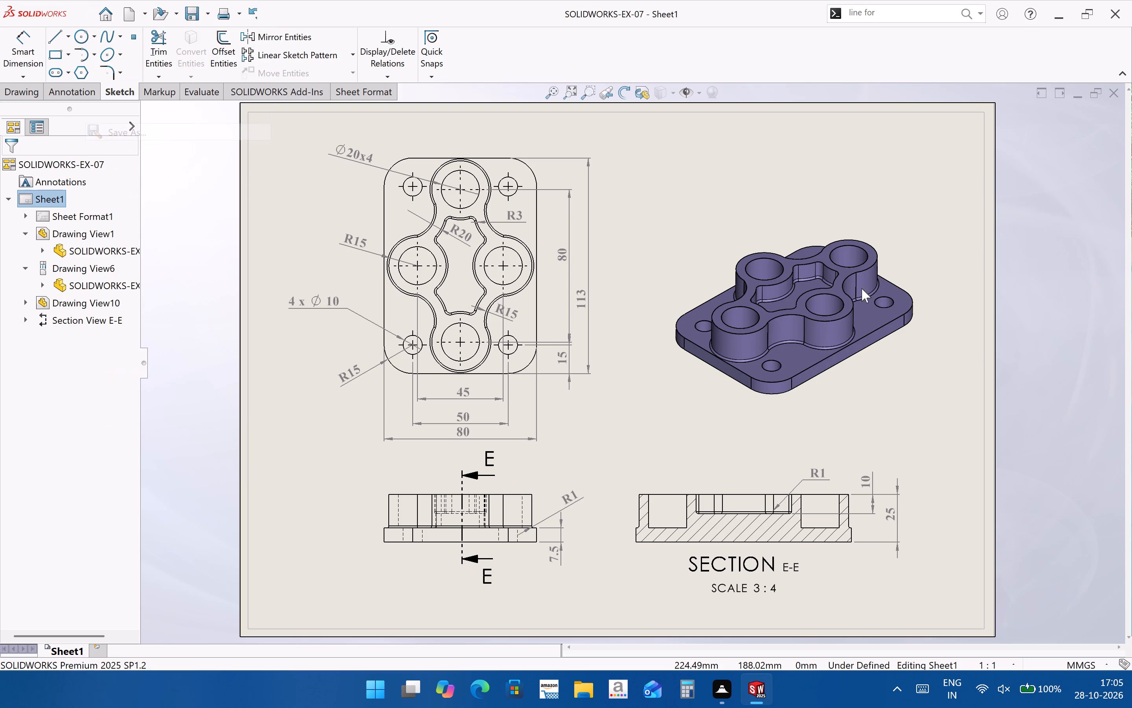
left_click(546, 364)
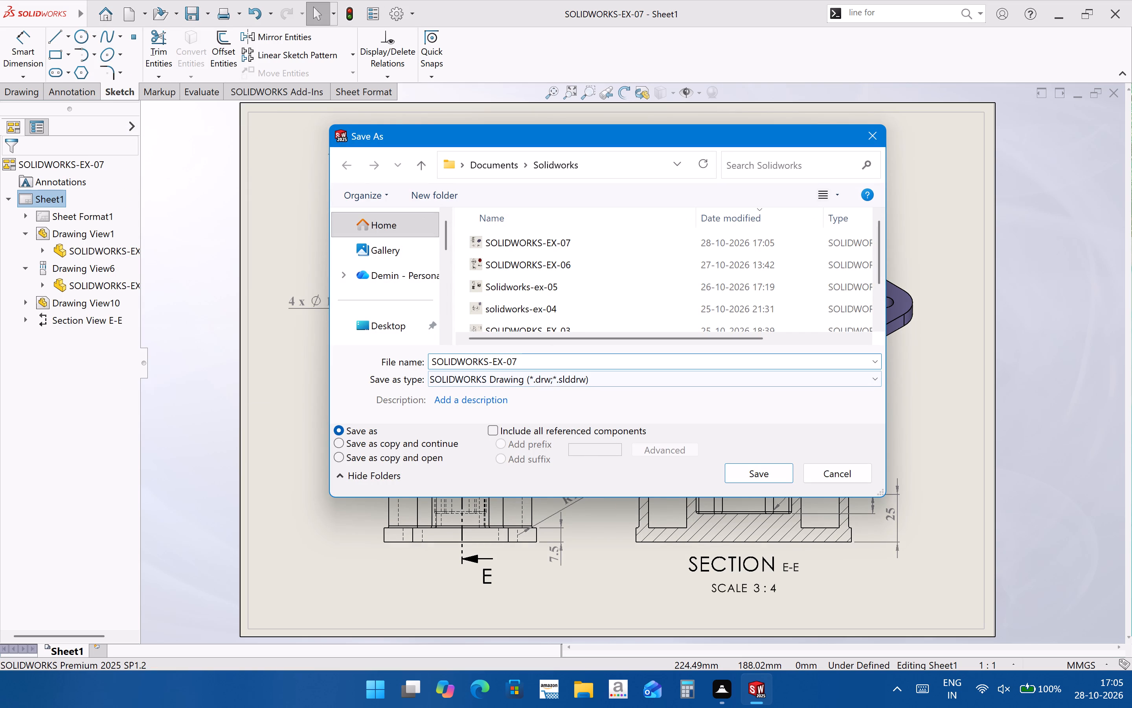
left_click(564, 382)
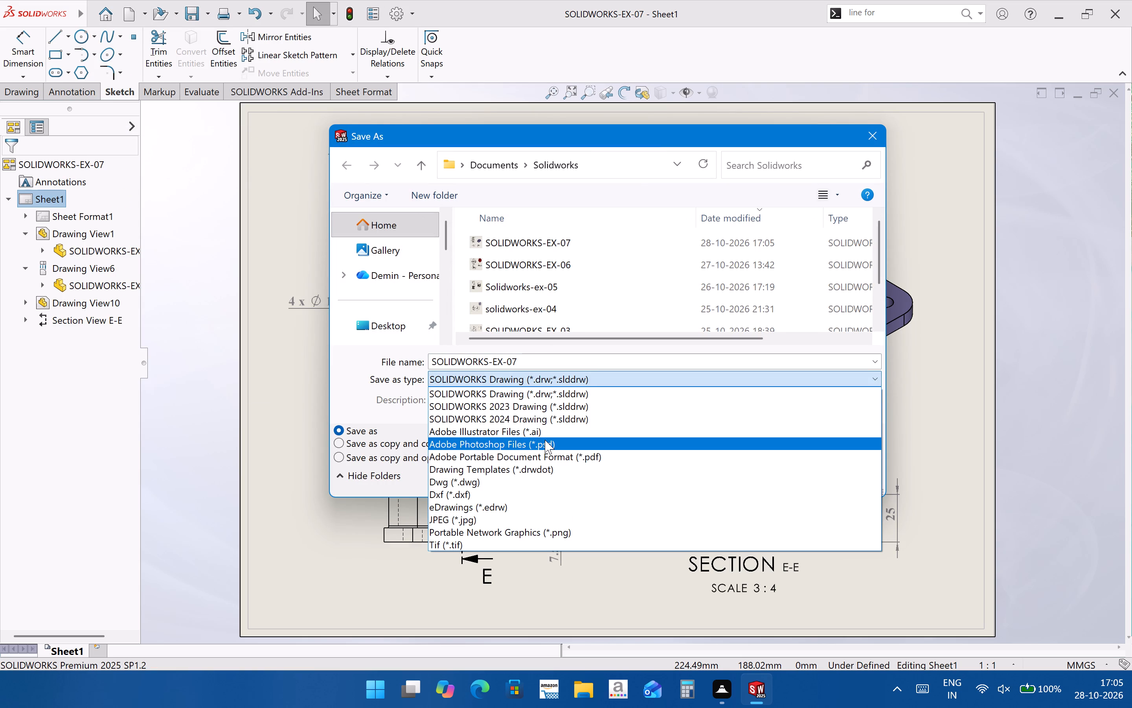
left_click(558, 457)
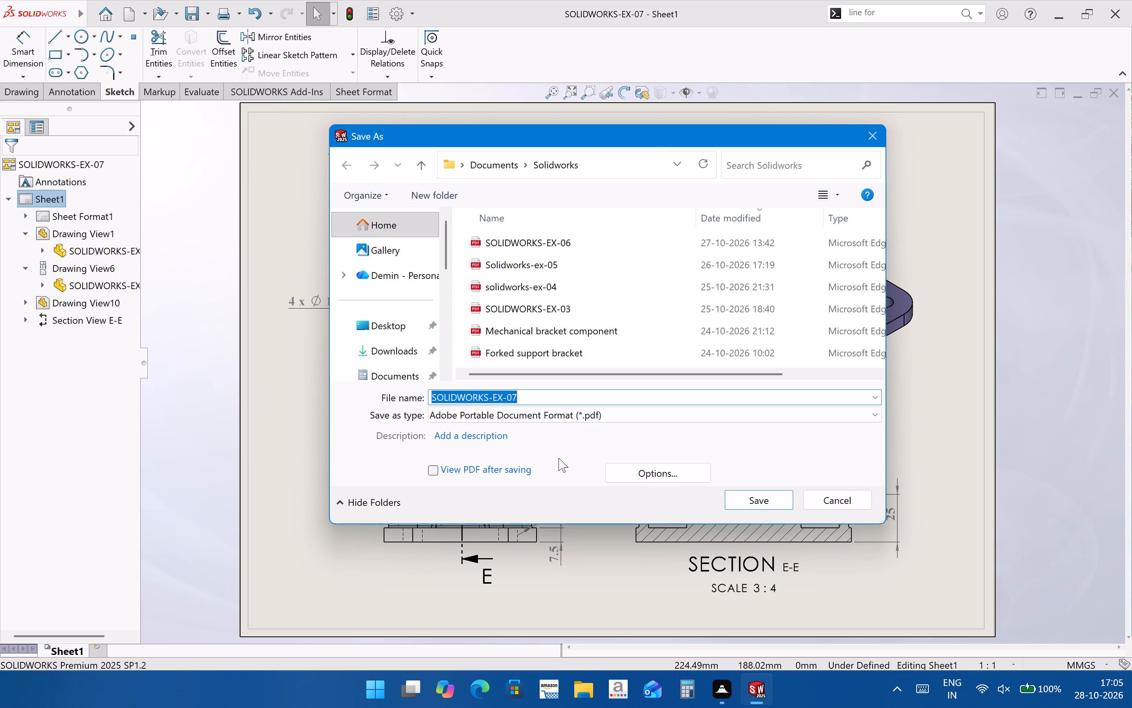
left_click(657, 395)
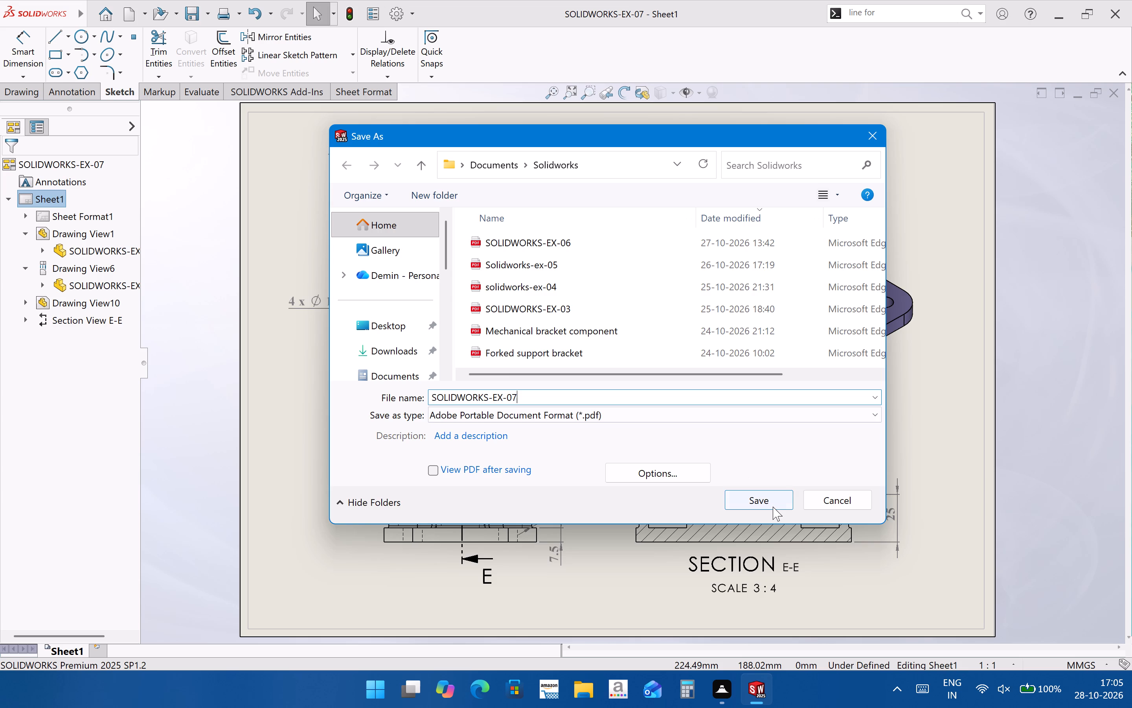
left_click(773, 507)
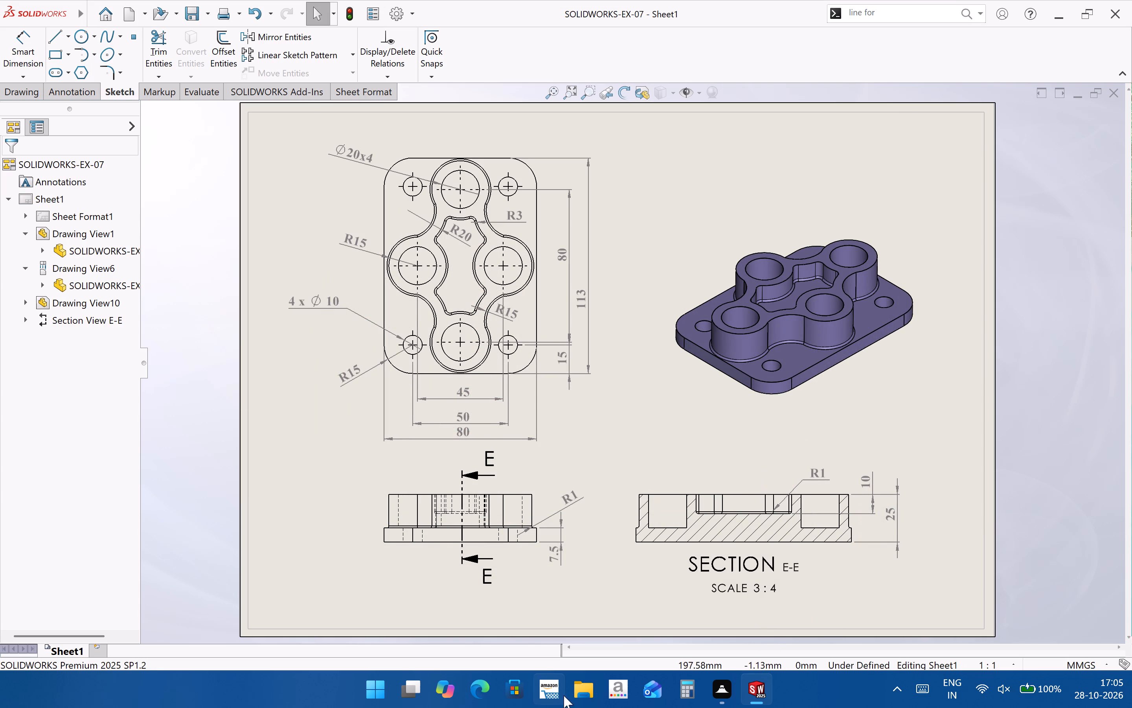
Open the SOLIDWORKS-EX-07 PDF from the Documents > Solidworks folder in File Explorer, check its views and dimensions, and return to the SOLIDWORKS drawing.
left_click(578, 695)
left_click(75, 270)
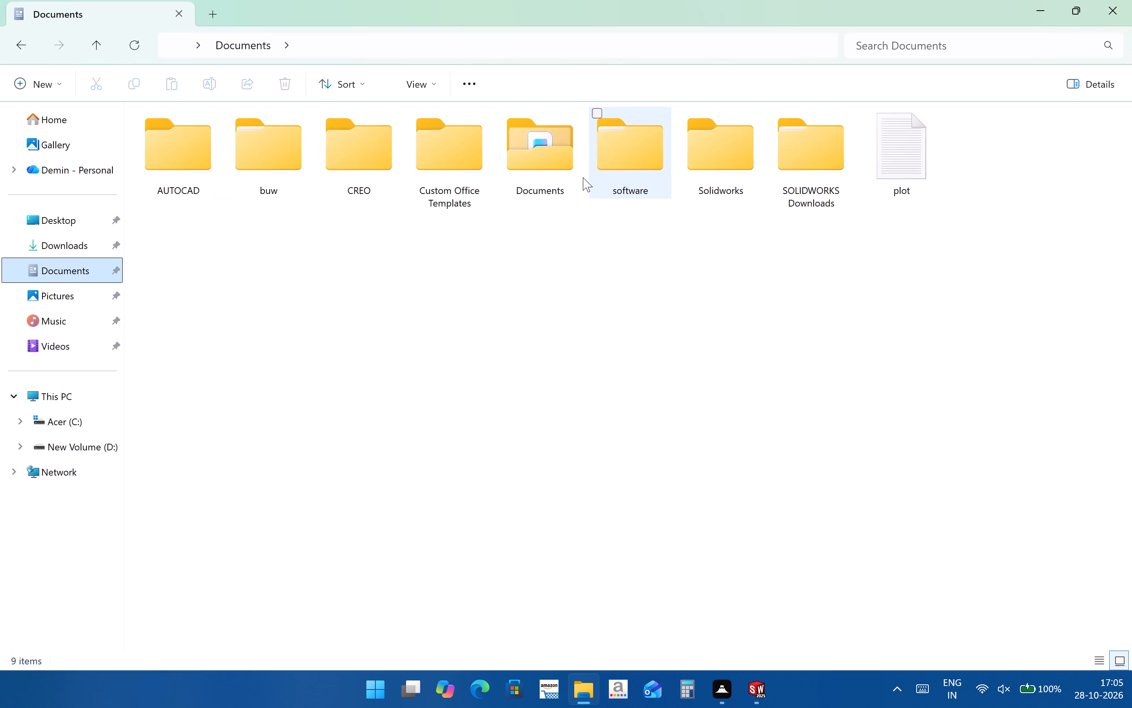
double_click(707, 184)
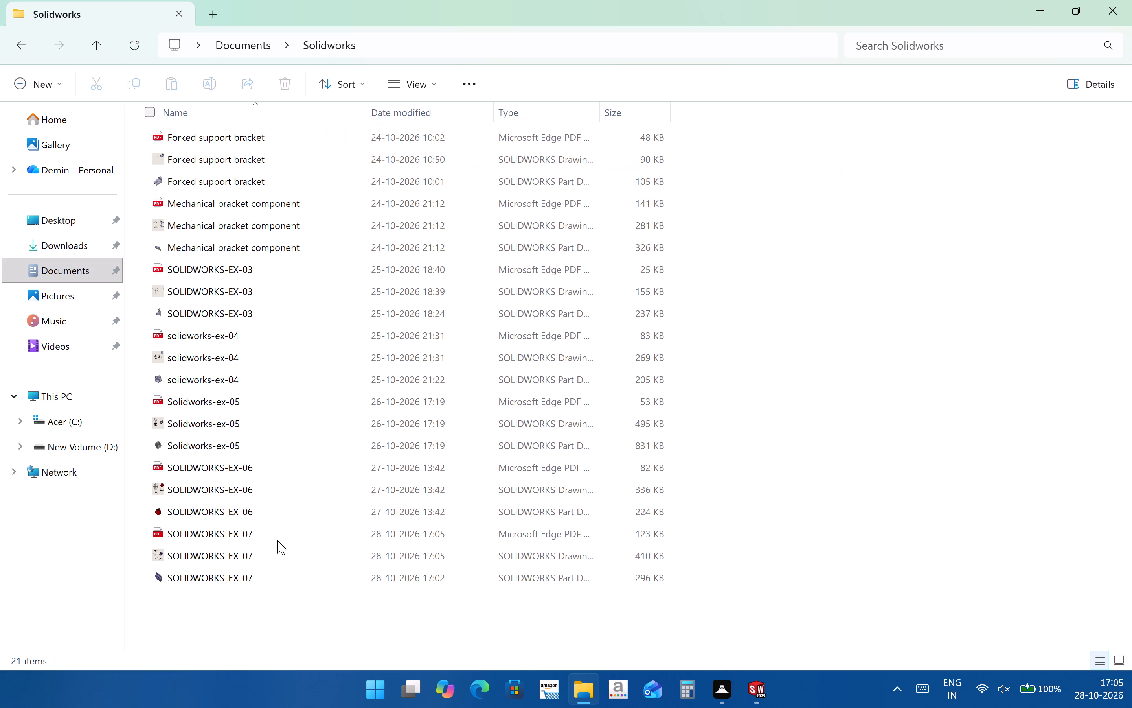
double_click(277, 540)
scroll(543, 394, "up", 2)
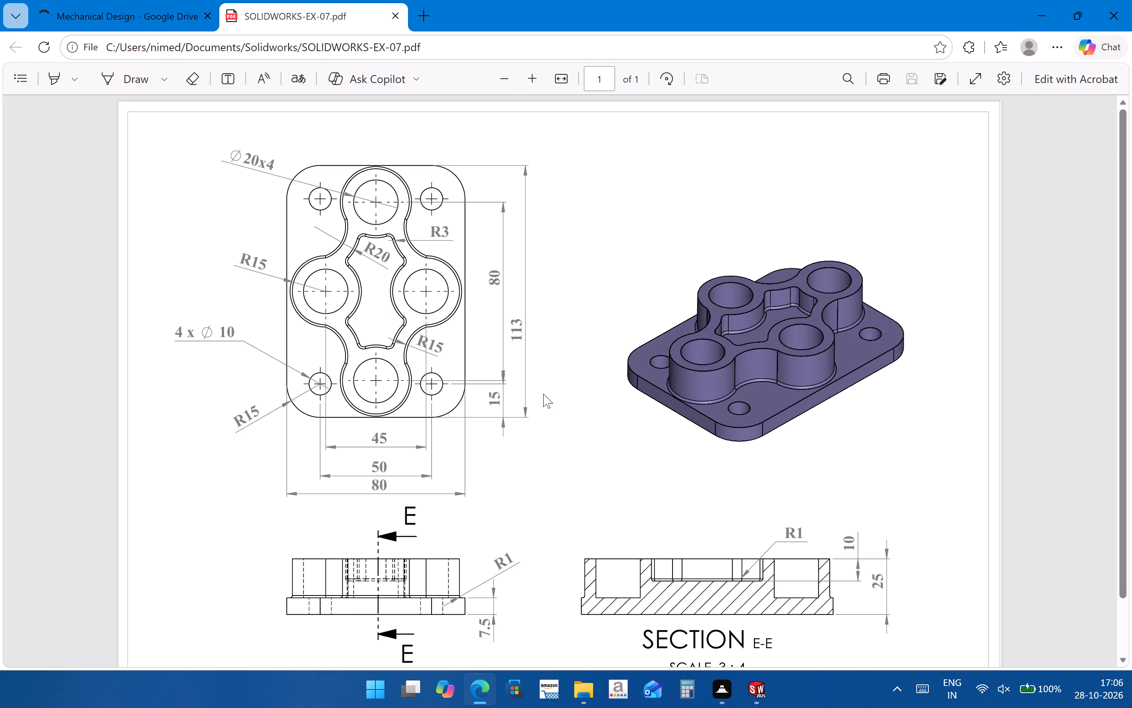
scroll(543, 394, "down", 3)
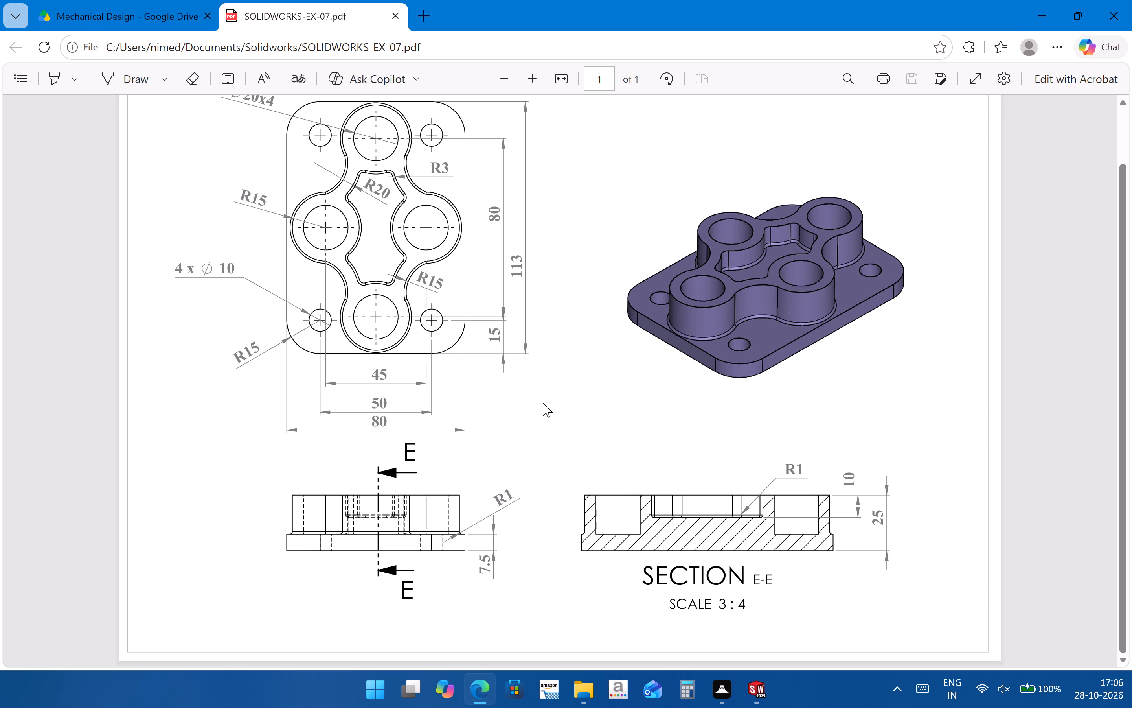
scroll(542, 402, "up", 3)
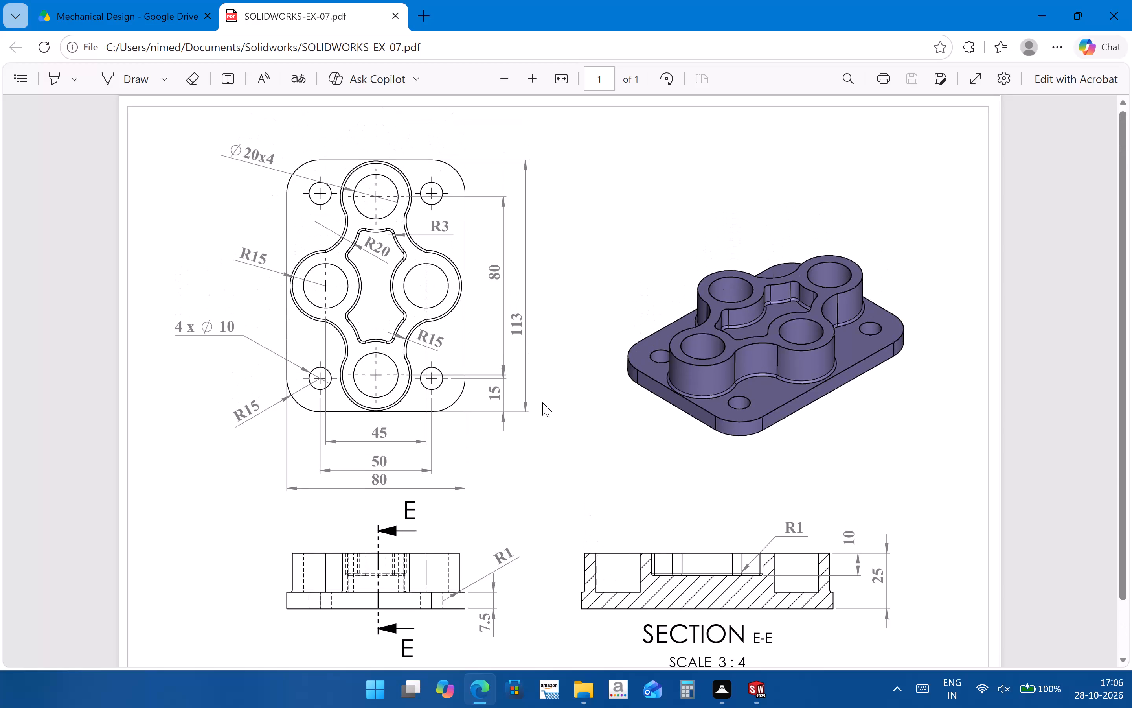
scroll(451, 363, "down", 2)
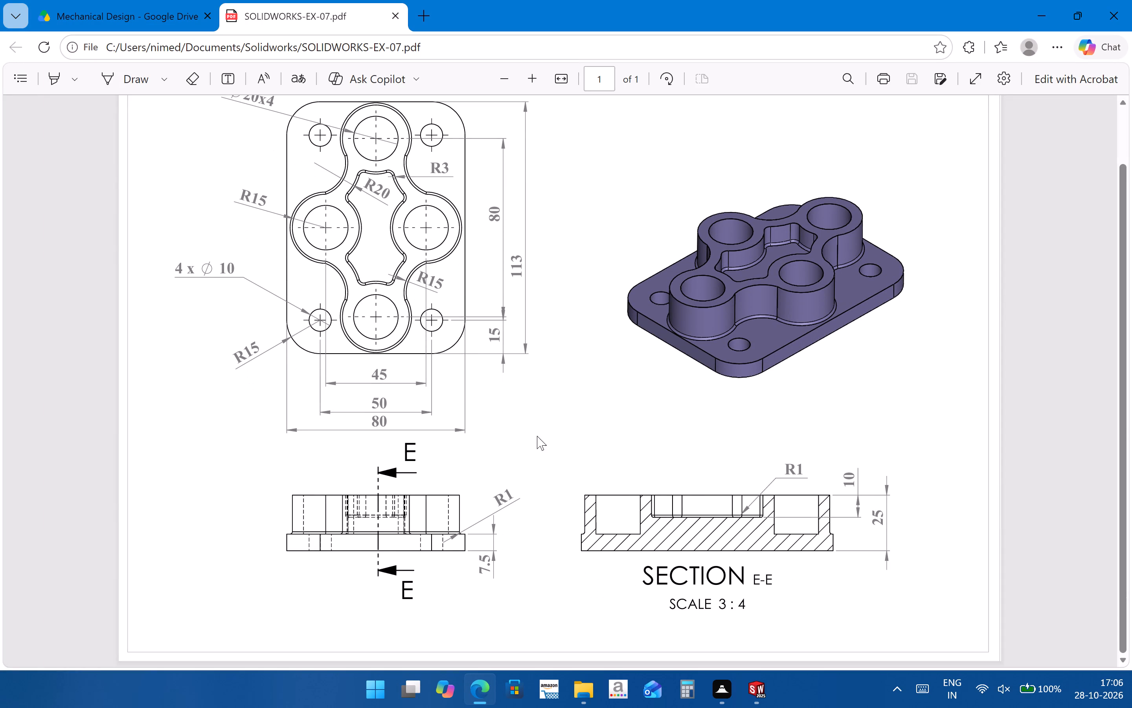
scroll(572, 458, "up", 2)
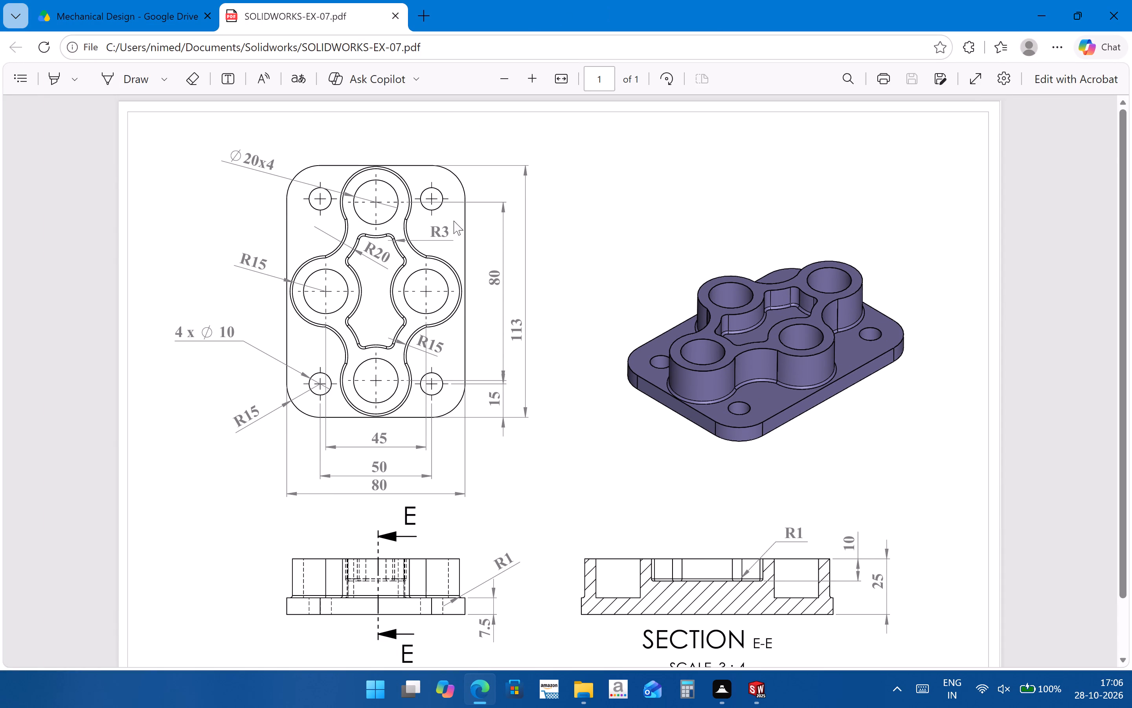
left_click(397, 13)
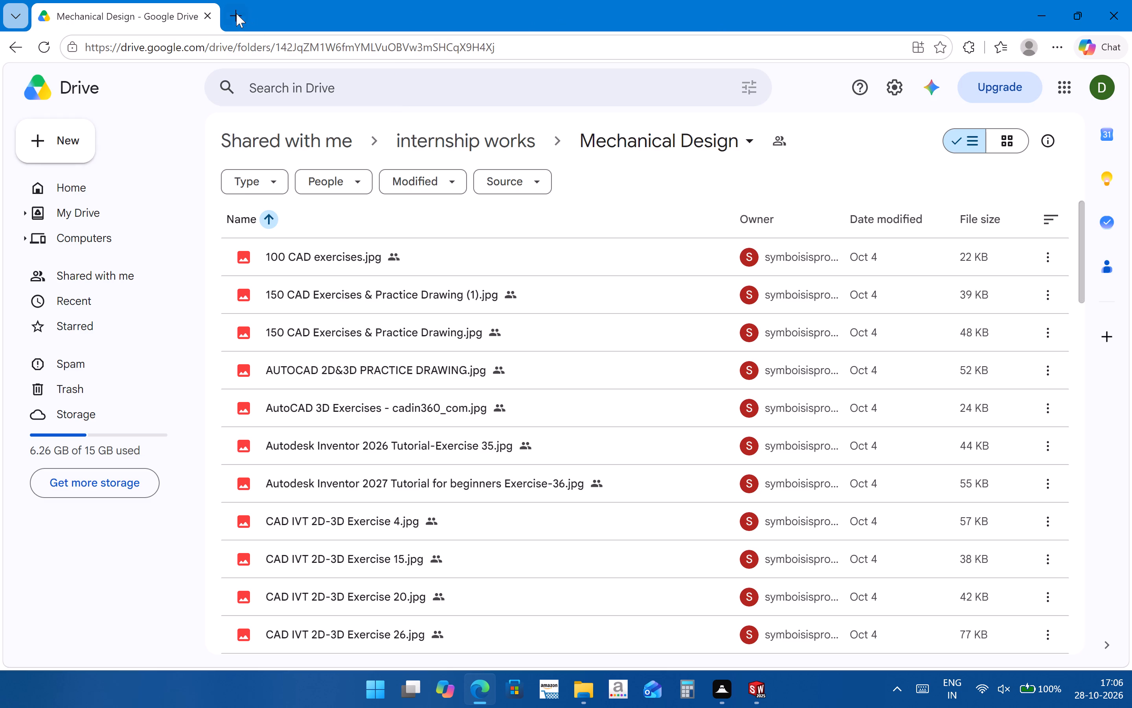
left_click(1131, 0)
left_click(1131, 0)
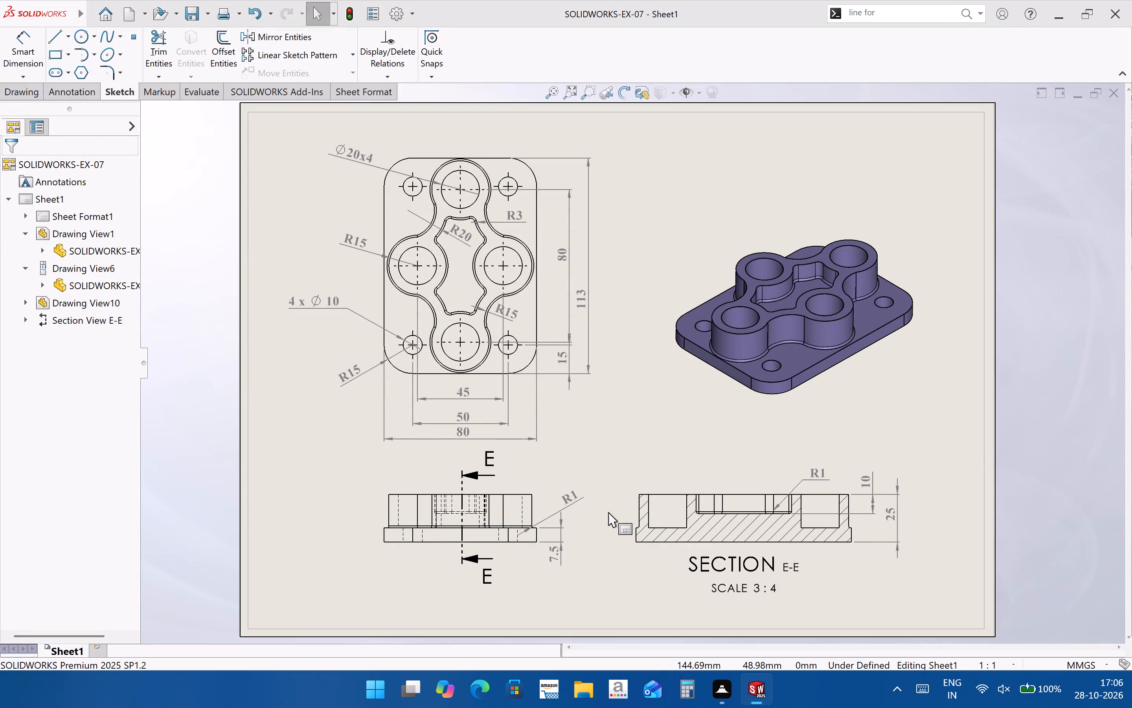